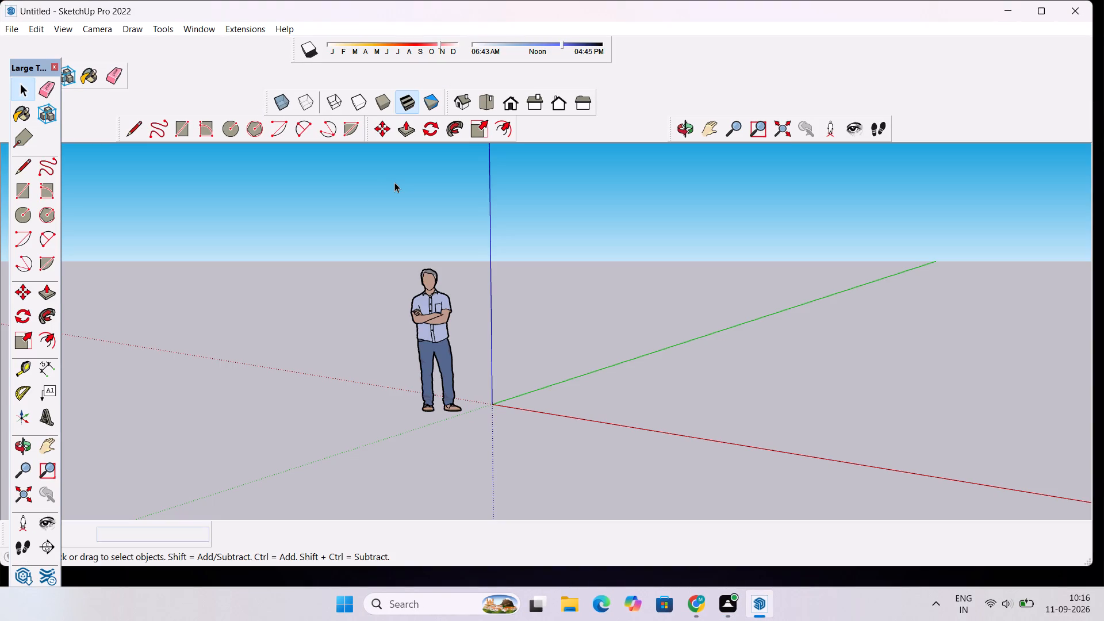
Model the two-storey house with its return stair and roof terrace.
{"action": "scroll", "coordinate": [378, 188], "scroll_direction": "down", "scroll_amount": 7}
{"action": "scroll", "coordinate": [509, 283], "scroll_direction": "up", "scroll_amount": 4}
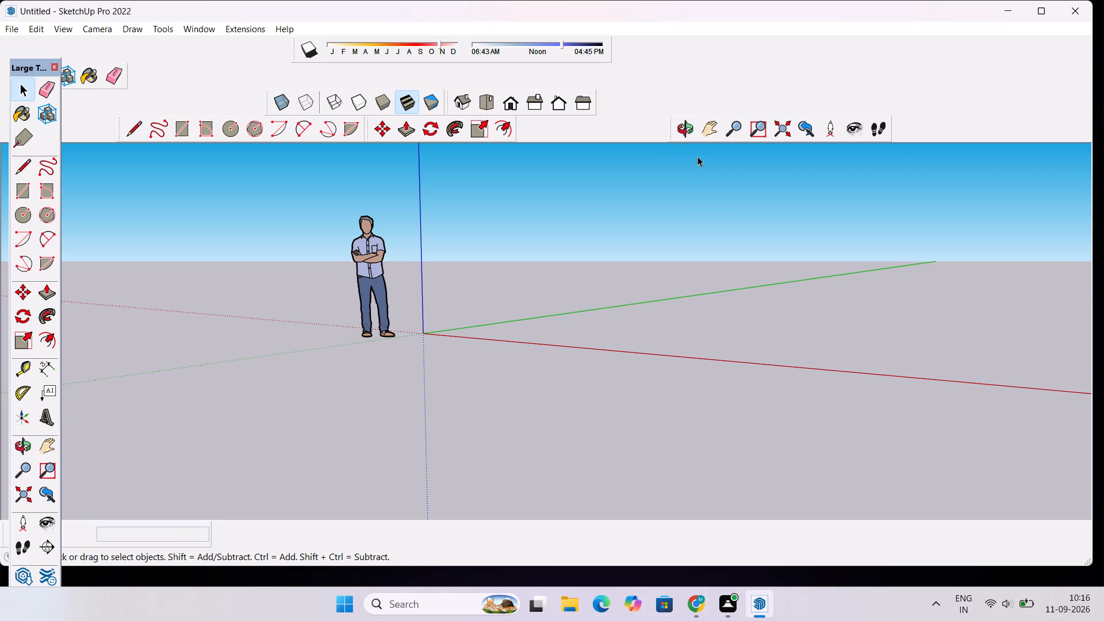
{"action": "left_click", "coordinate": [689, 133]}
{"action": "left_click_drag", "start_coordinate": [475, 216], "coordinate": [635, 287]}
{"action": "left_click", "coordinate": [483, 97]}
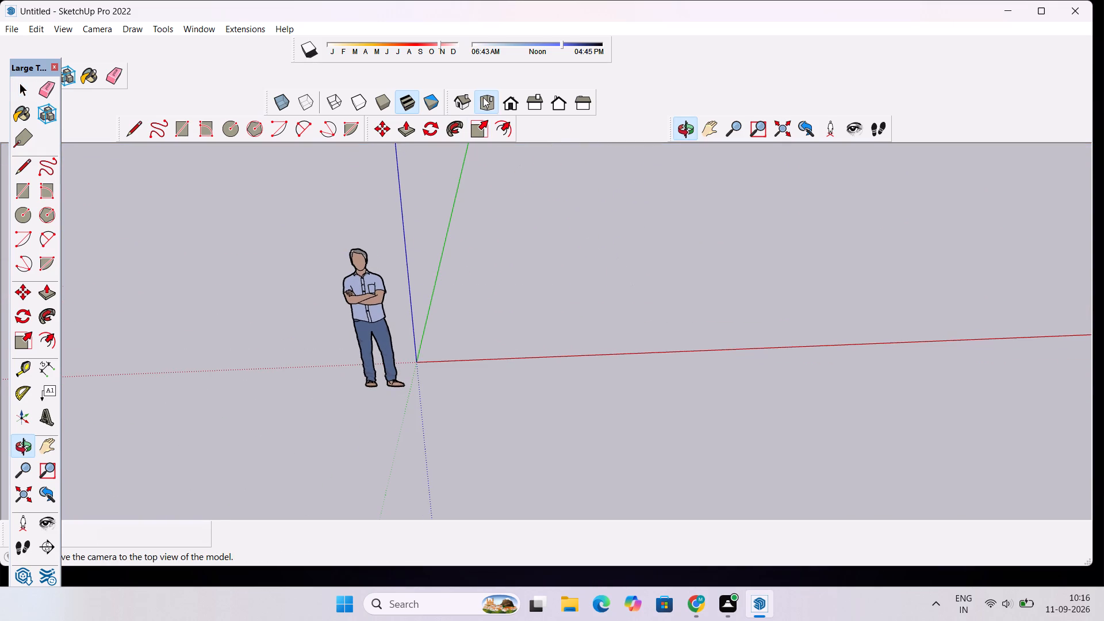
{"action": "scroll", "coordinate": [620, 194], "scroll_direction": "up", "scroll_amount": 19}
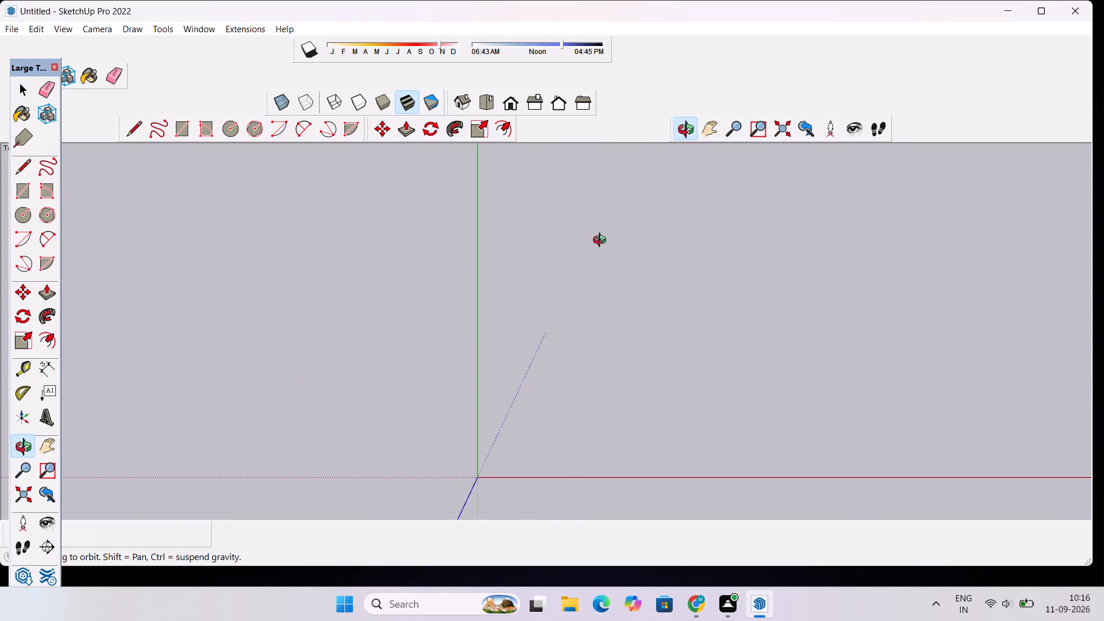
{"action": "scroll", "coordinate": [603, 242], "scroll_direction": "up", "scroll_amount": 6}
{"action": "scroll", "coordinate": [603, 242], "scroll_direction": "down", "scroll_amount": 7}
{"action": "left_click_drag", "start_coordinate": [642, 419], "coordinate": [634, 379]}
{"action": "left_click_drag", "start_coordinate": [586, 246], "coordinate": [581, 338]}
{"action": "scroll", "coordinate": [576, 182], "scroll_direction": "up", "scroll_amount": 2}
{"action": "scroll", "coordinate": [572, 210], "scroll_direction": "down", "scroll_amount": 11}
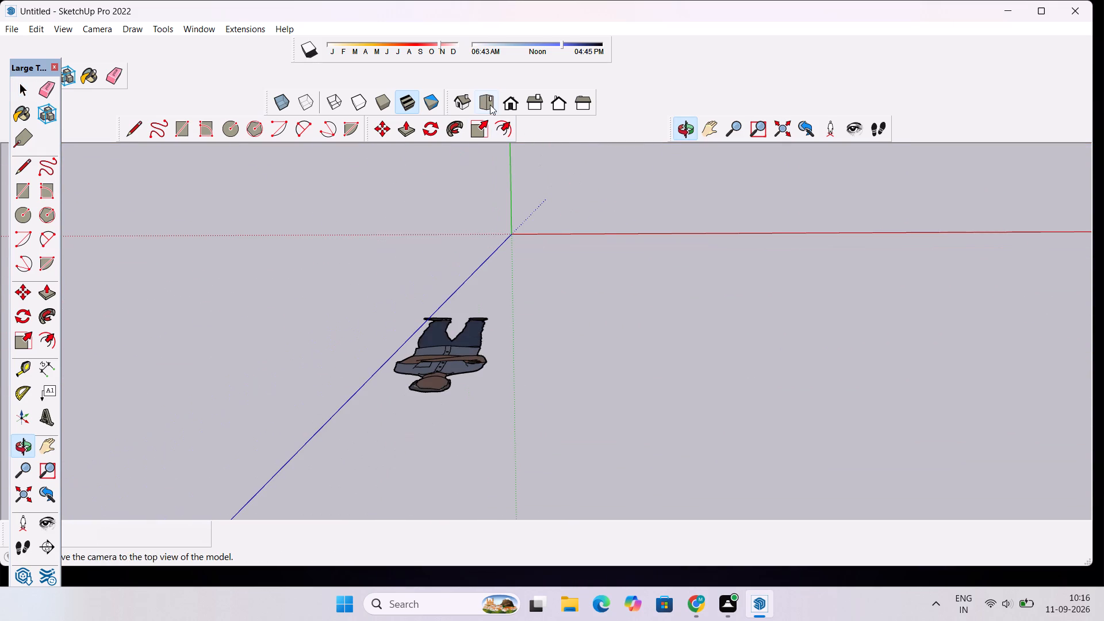
In the top view, draw a 25' line along the red axis direction, starting near the origin.
{"action": "left_click", "coordinate": [490, 105]}
{"action": "scroll", "coordinate": [684, 175], "scroll_direction": "up", "scroll_amount": 18}
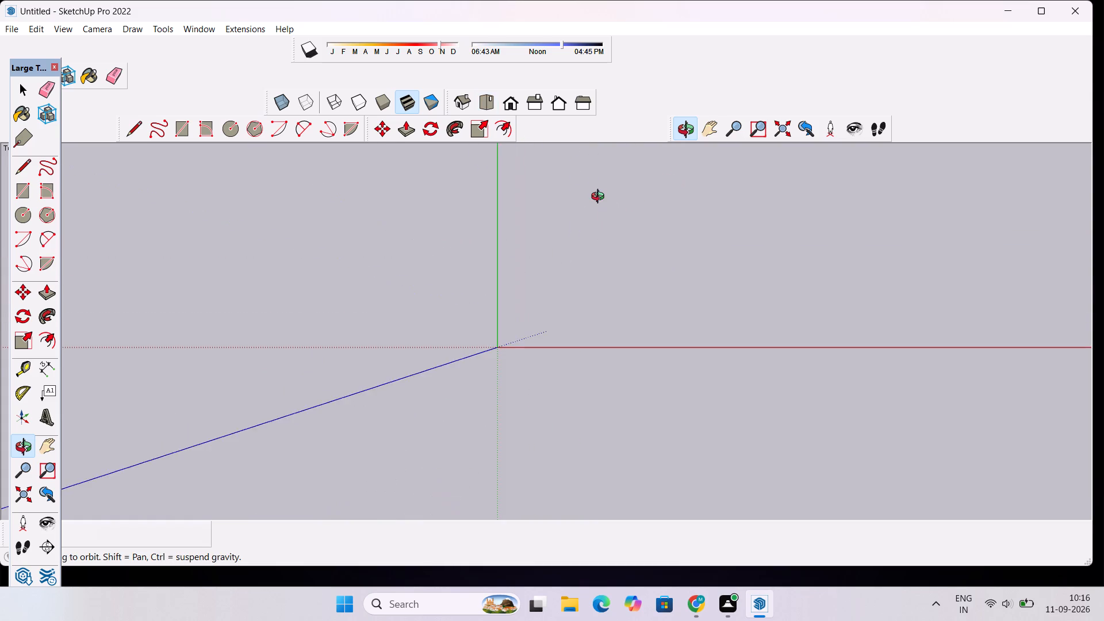
{"action": "scroll", "coordinate": [600, 198], "scroll_direction": "up", "scroll_amount": 6}
{"action": "scroll", "coordinate": [637, 234], "scroll_direction": "up", "scroll_amount": 6}
{"action": "scroll", "coordinate": [637, 234], "scroll_direction": "down", "scroll_amount": 12}
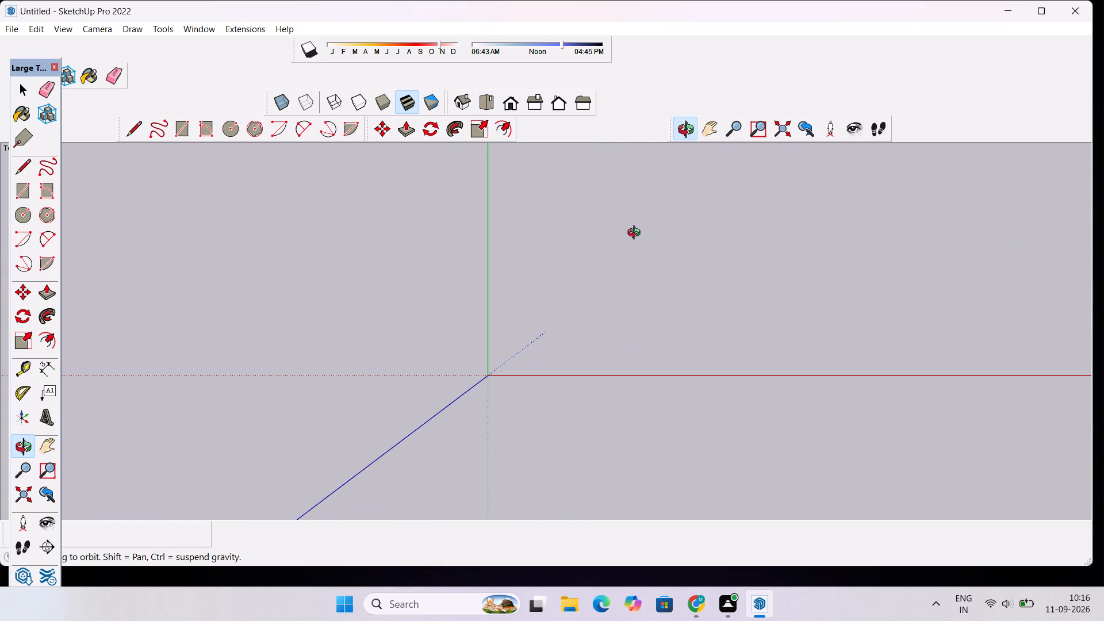
{"action": "key", "text": "space"}
{"action": "key", "text": "l"}
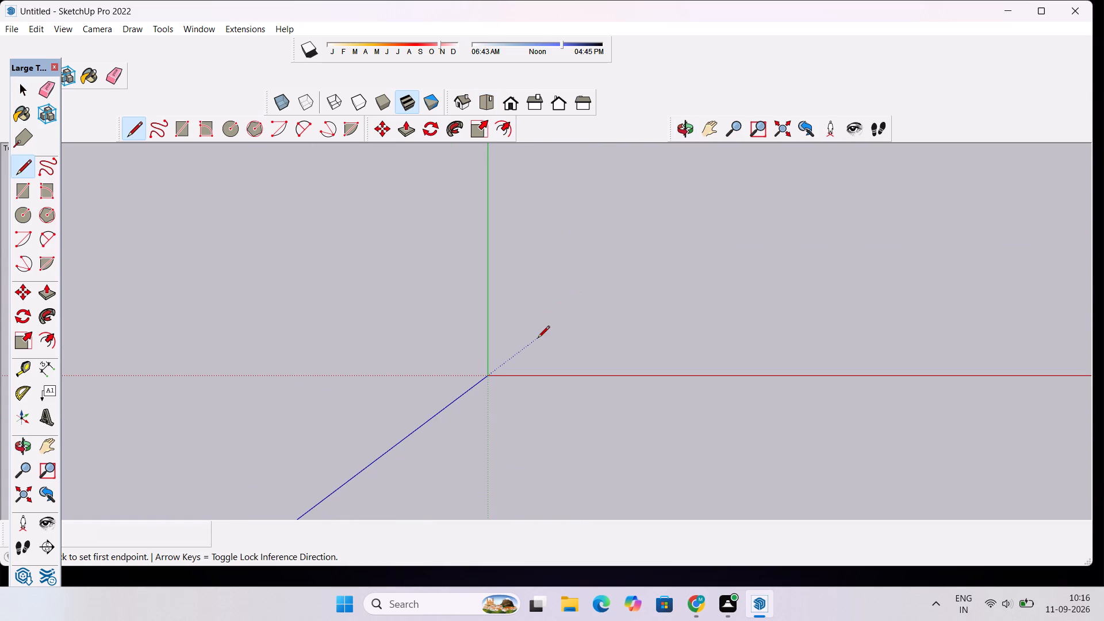
{"action": "left_click", "coordinate": [538, 339]}
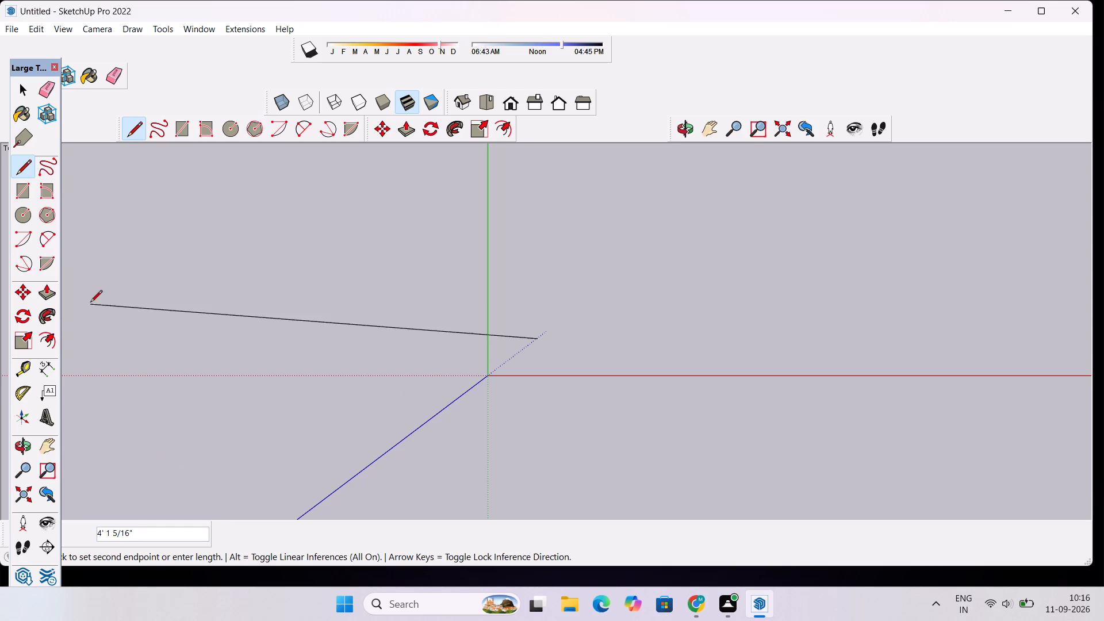
{"action": "scroll", "coordinate": [695, 128], "scroll_direction": "down", "scroll_amount": 4}
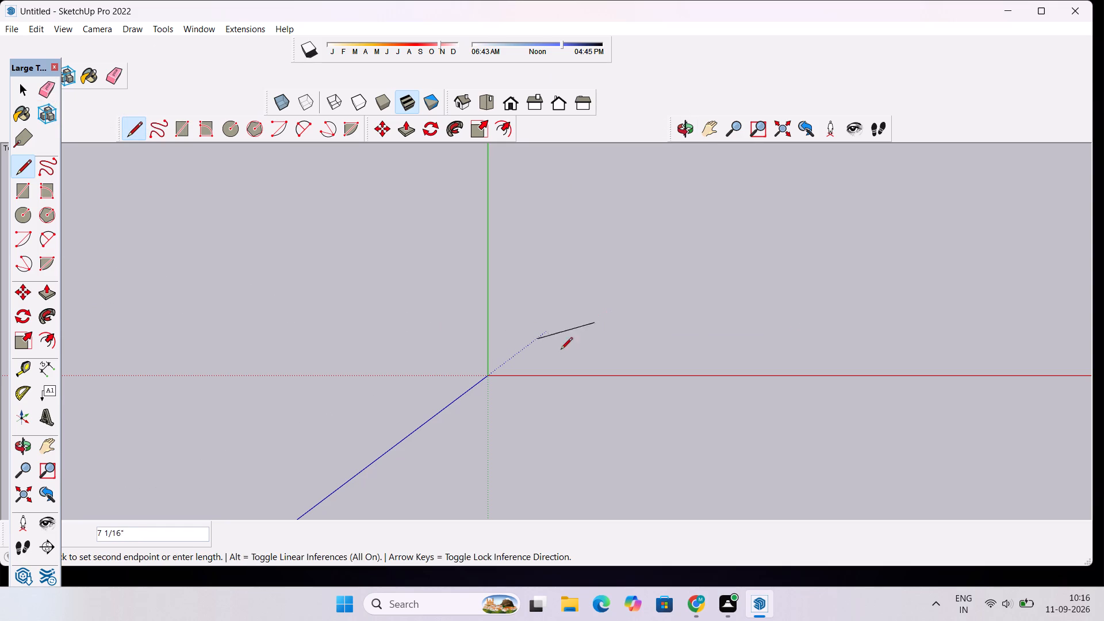
{"action": "scroll", "coordinate": [724, 335], "scroll_direction": "up", "scroll_amount": 2}
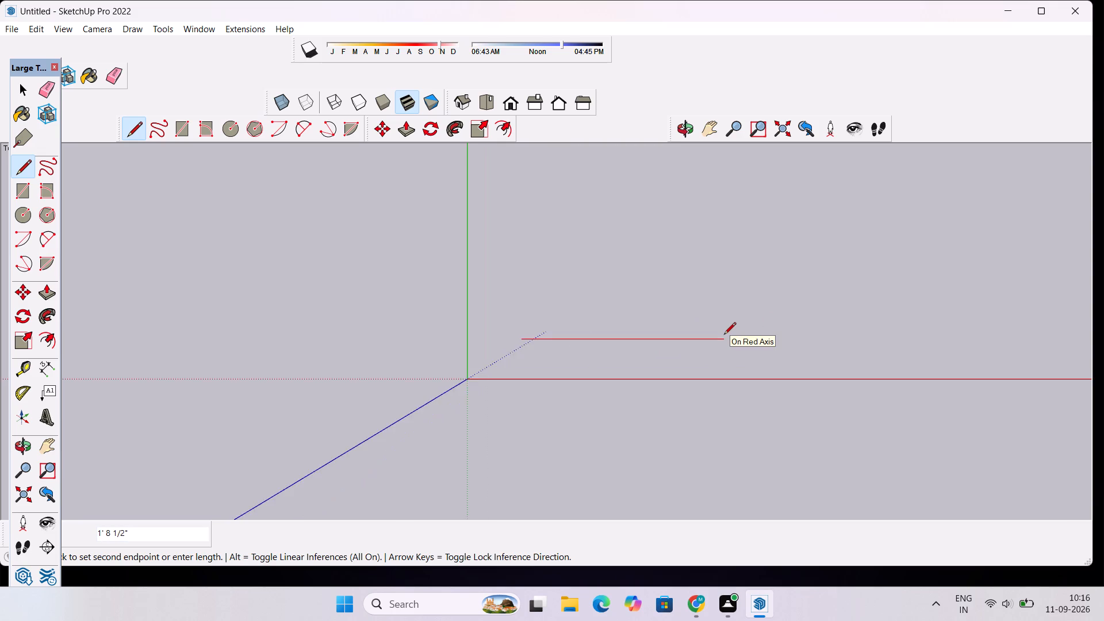
{"action": "scroll", "coordinate": [724, 335], "scroll_direction": "up", "scroll_amount": 2}
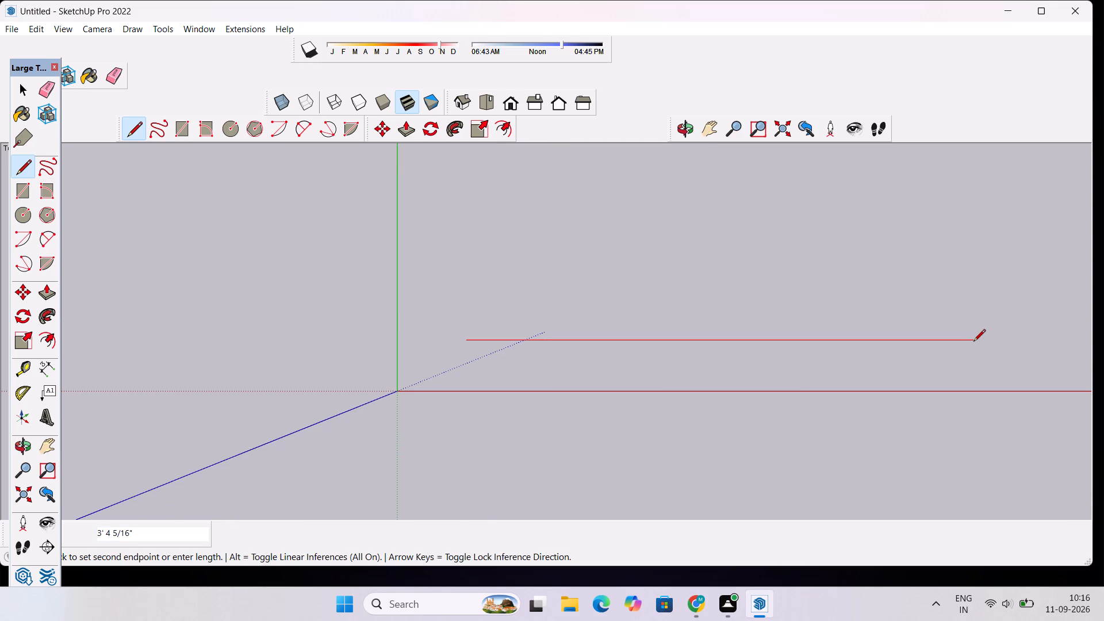
{"action": "type", "text": "25'"}
{"action": "key", "text": "Return"}
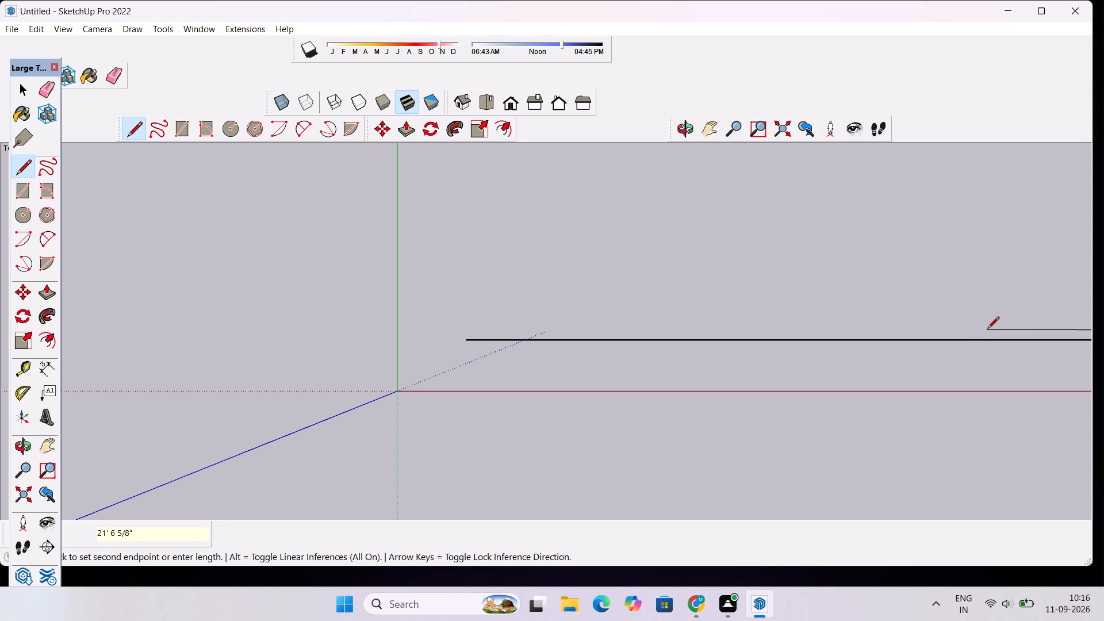
Draw a 29' line along the green axis direction from the far end of the 25' line.
{"action": "scroll", "coordinate": [979, 327], "scroll_direction": "down", "scroll_amount": 20}
{"action": "scroll", "coordinate": [979, 327], "scroll_direction": "down", "scroll_amount": 10}
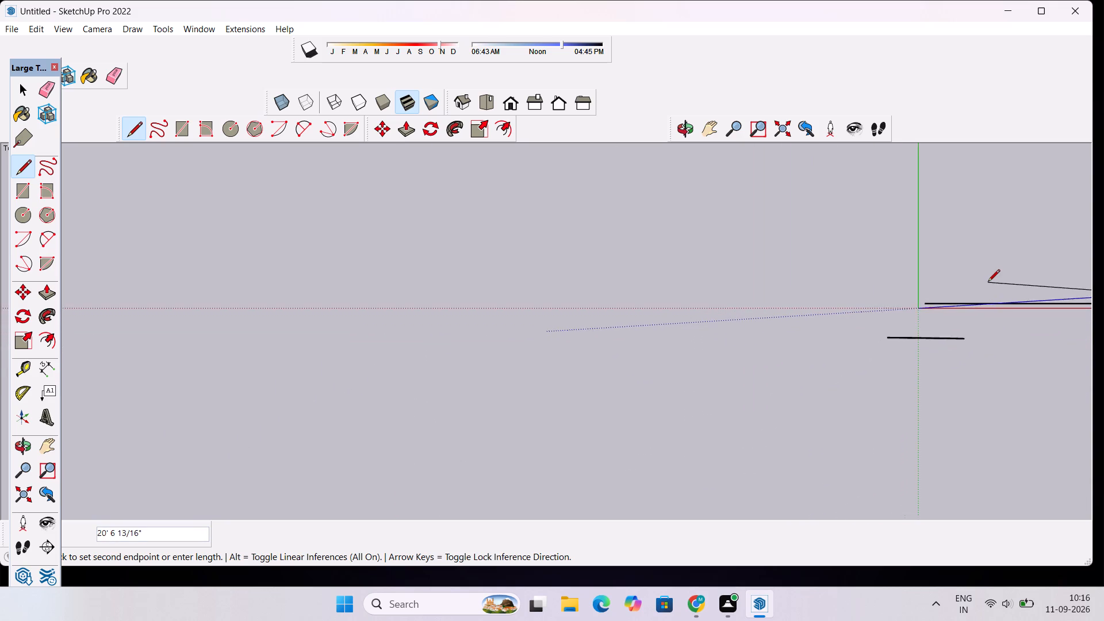
{"action": "scroll", "coordinate": [988, 282], "scroll_direction": "down", "scroll_amount": 20}
{"action": "scroll", "coordinate": [988, 282], "scroll_direction": "down", "scroll_amount": 5}
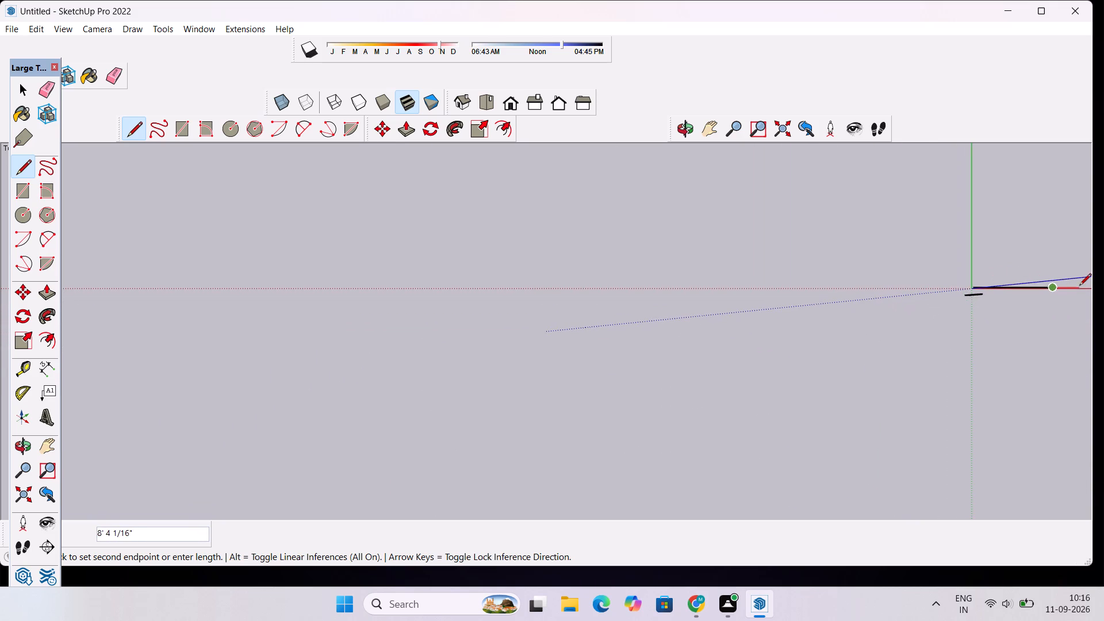
{"action": "scroll", "coordinate": [1078, 270], "scroll_direction": "up", "scroll_amount": 18}
{"action": "scroll", "coordinate": [1045, 251], "scroll_direction": "up", "scroll_amount": 6}
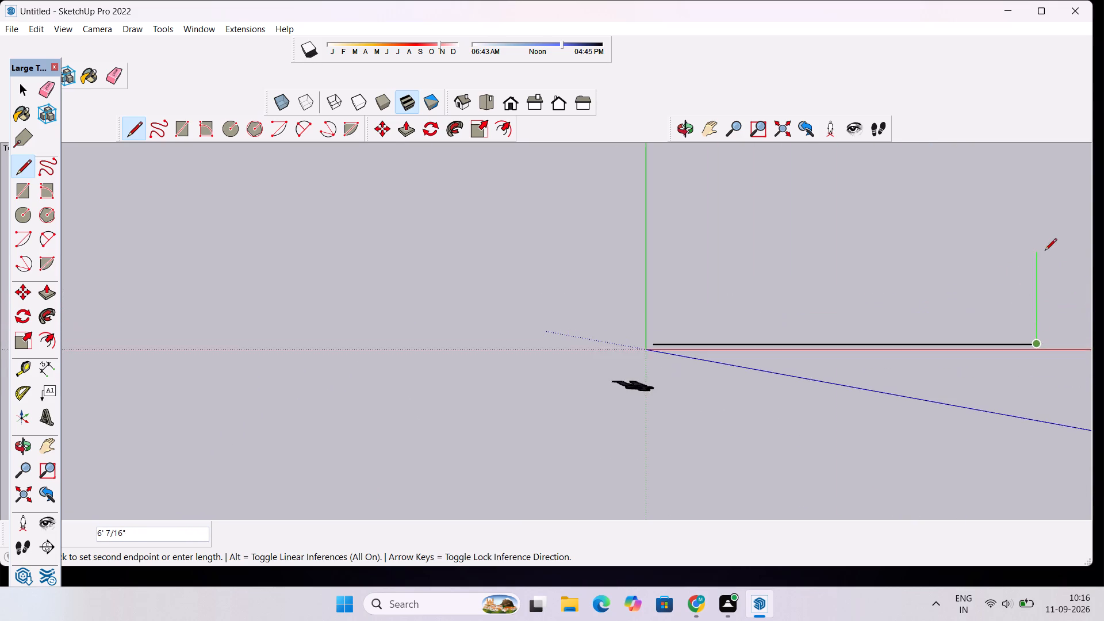
{"action": "scroll", "coordinate": [1028, 249], "scroll_direction": "up", "scroll_amount": 5}
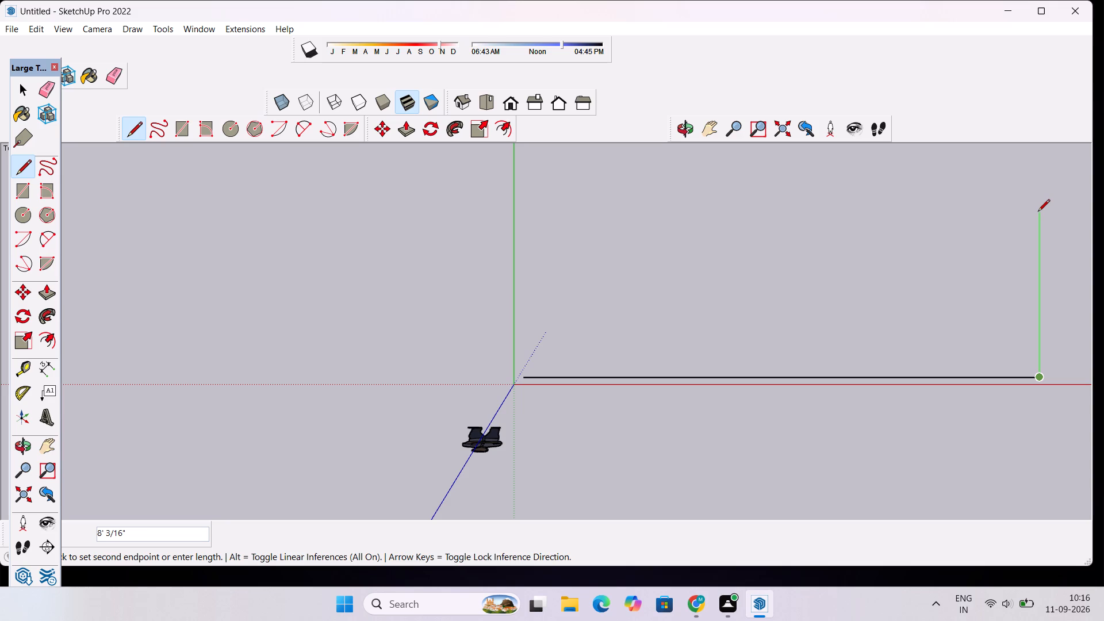
{"action": "scroll", "coordinate": [1036, 181], "scroll_direction": "down", "scroll_amount": 6}
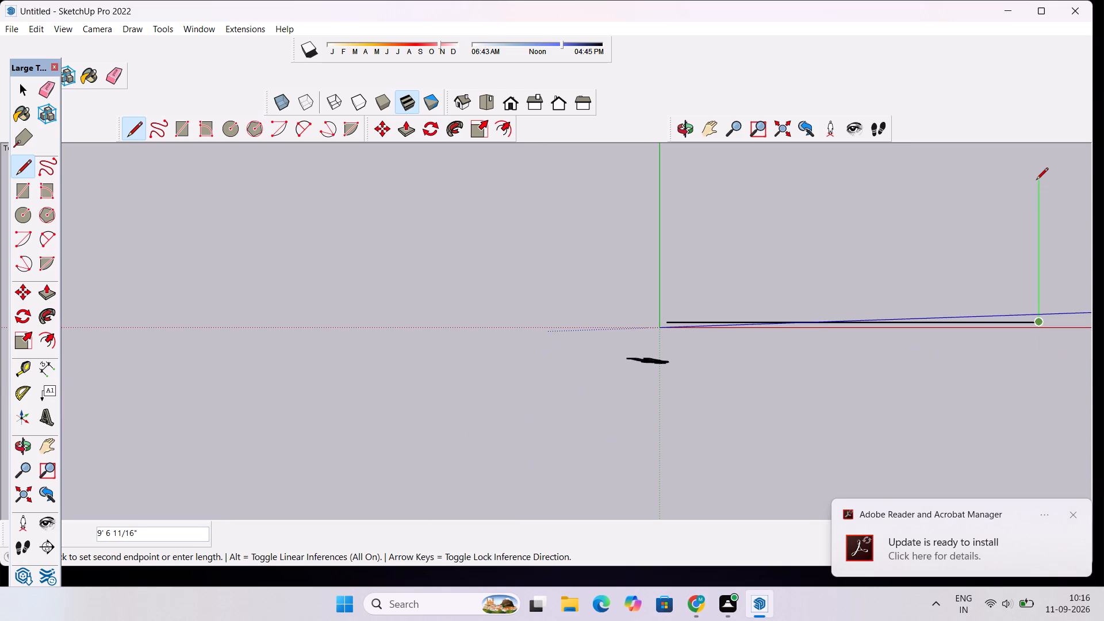
{"action": "scroll", "coordinate": [1036, 181], "scroll_direction": "up", "scroll_amount": 7}
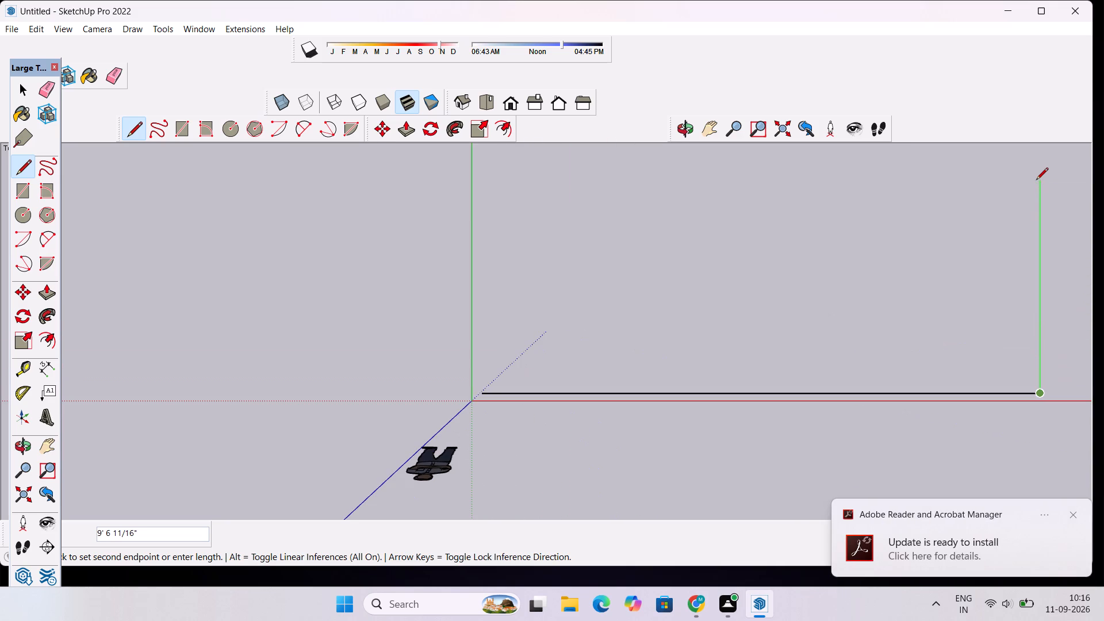
{"action": "type", "text": "29'"}
{"action": "key", "text": "Return"}
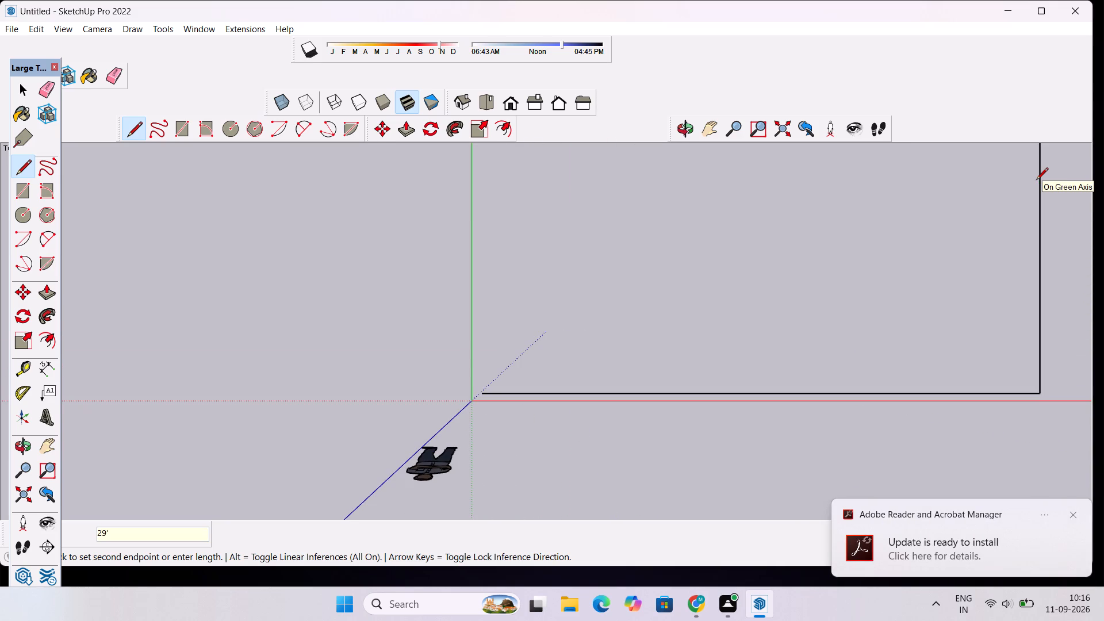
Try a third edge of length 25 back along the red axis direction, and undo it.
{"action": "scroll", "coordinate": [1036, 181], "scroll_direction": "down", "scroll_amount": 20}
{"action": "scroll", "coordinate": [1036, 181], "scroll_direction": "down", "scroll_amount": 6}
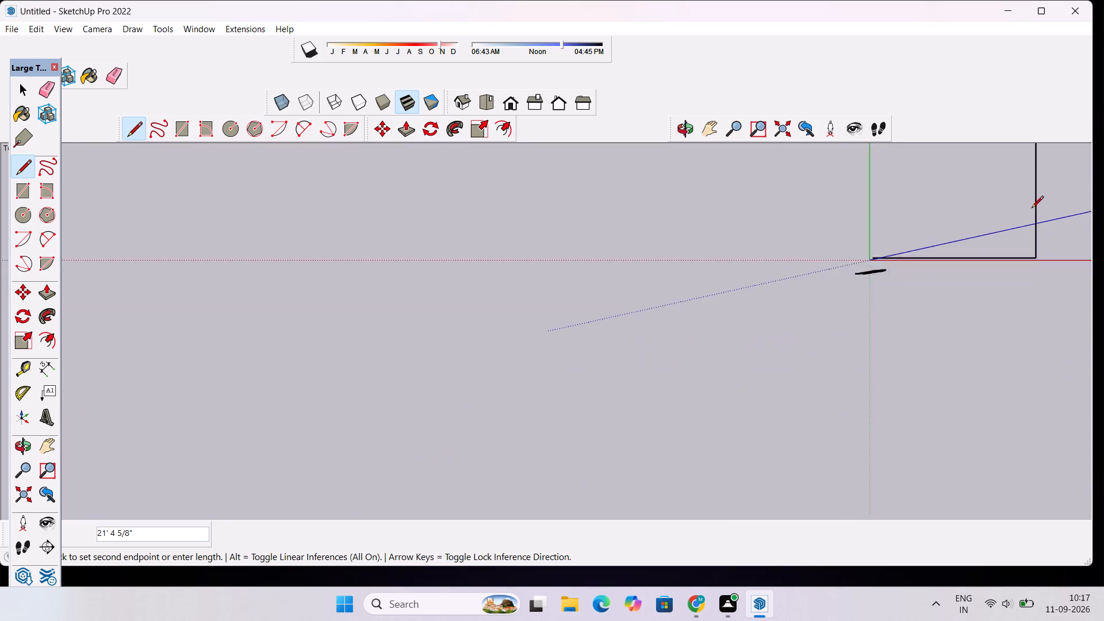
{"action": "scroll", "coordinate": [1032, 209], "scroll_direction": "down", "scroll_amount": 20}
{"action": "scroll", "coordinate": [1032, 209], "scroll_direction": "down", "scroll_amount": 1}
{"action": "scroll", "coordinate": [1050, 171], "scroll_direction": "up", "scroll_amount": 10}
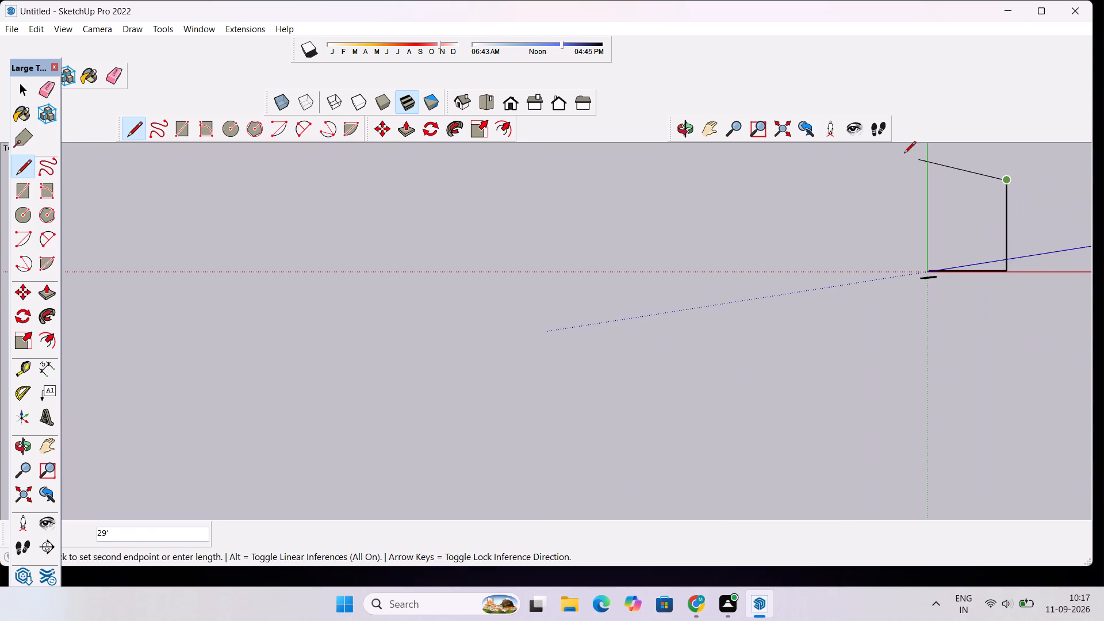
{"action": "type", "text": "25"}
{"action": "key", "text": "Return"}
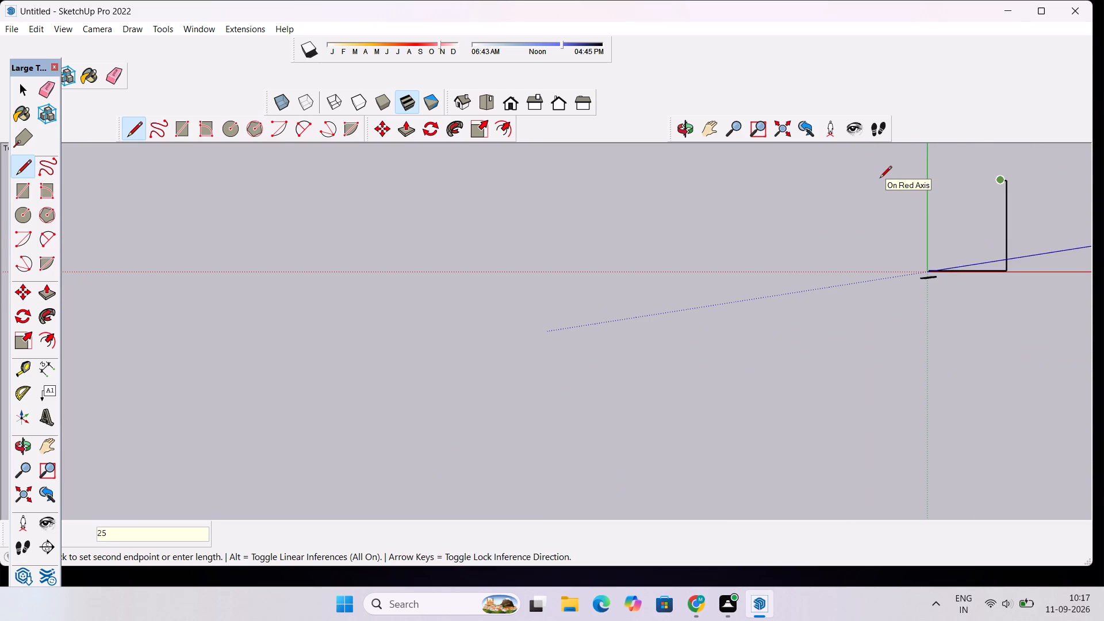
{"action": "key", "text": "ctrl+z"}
Complete the rectangle with a 25' edge parallel to the first line and a 29' closing edge back to the start point.
{"action": "left_click", "coordinate": [1008, 181]}
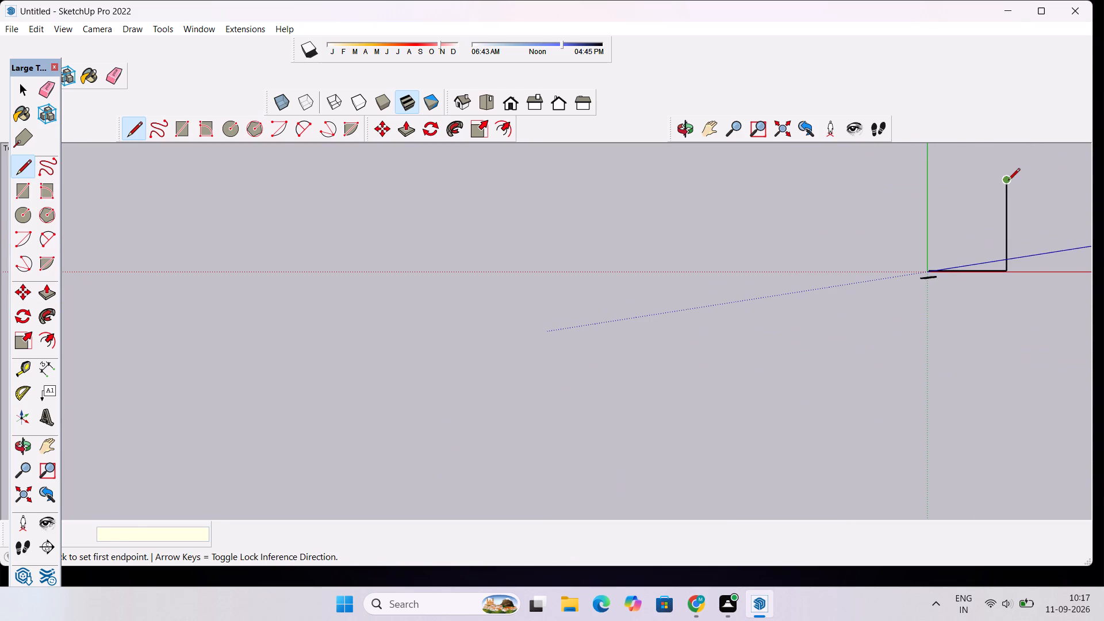
{"action": "type", "text": "25'"}
{"action": "key", "text": "Return"}
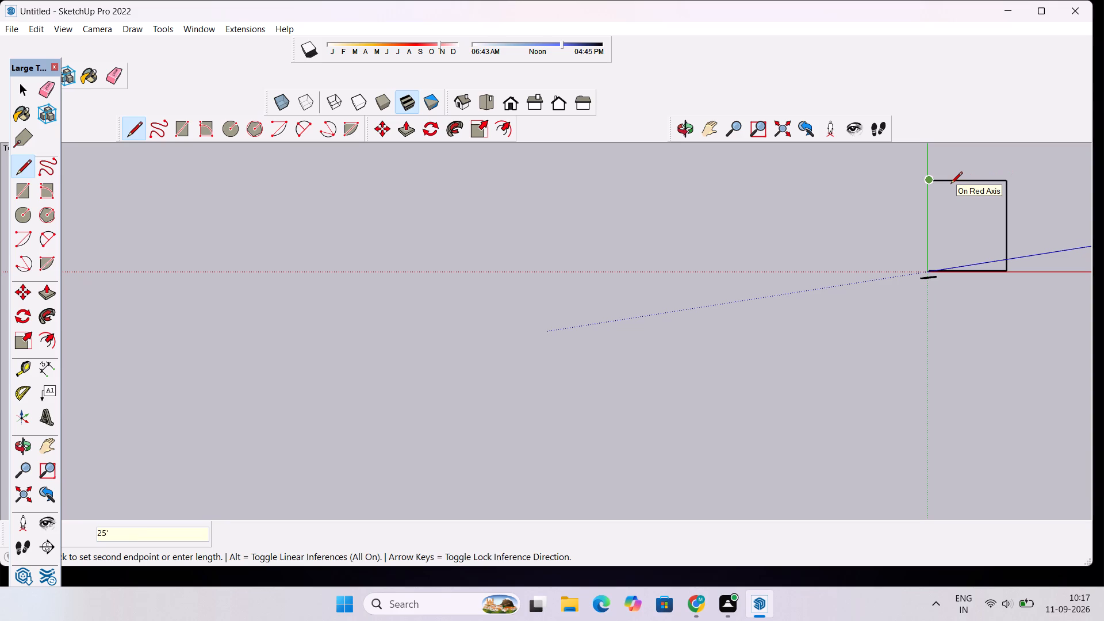
{"action": "scroll", "coordinate": [931, 273], "scroll_direction": "up", "scroll_amount": 2}
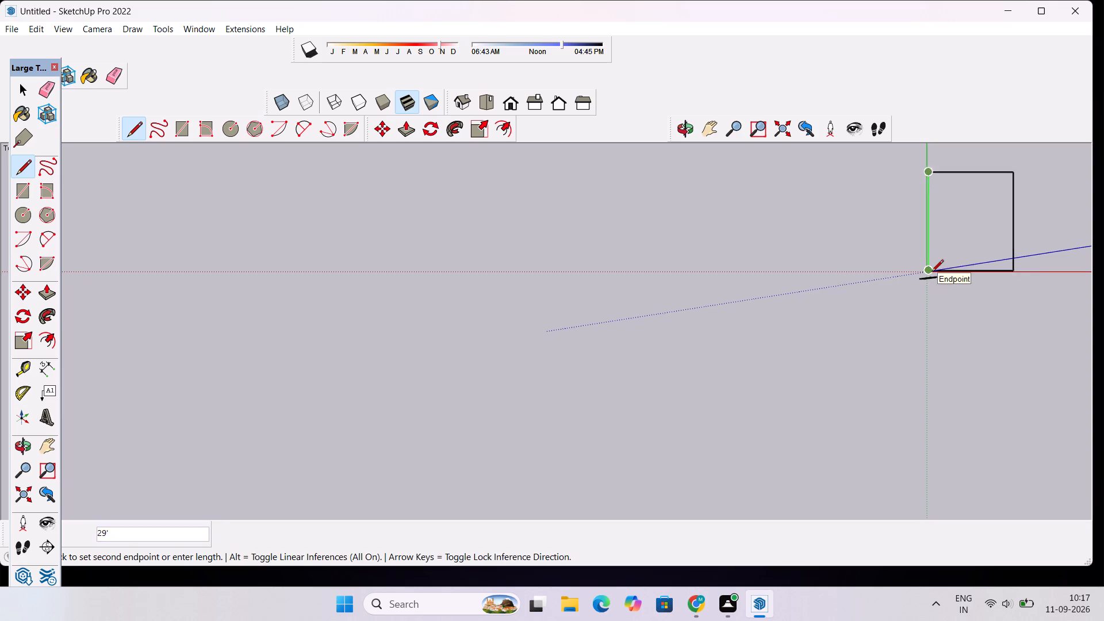
{"action": "scroll", "coordinate": [931, 273], "scroll_direction": "up", "scroll_amount": 14}
{"action": "type", "text": "29'"}
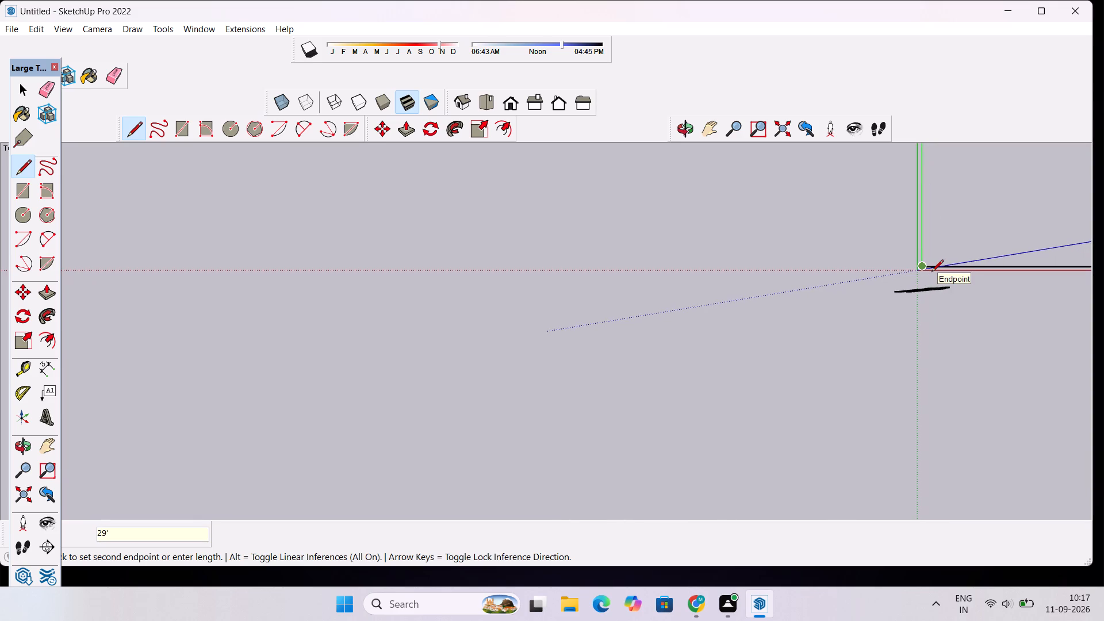
{"action": "key", "text": "Return"}
{"action": "key", "text": "space"}
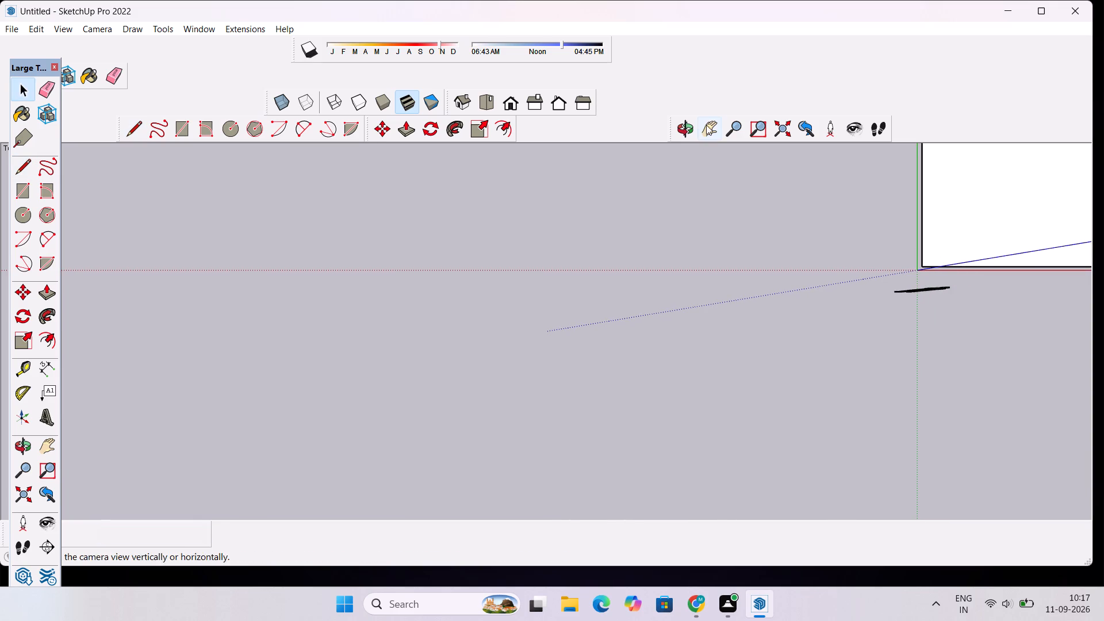
Move the whole rectangle, face and edges, about 19' 10" diagonally away from the origin.
{"action": "left_click", "coordinate": [706, 125]}
{"action": "left_click_drag", "start_coordinate": [853, 229], "coordinate": [299, 327]}
{"action": "scroll", "coordinate": [375, 274], "scroll_direction": "down", "scroll_amount": 6}
{"action": "left_click_drag", "start_coordinate": [480, 200], "coordinate": [430, 398]}
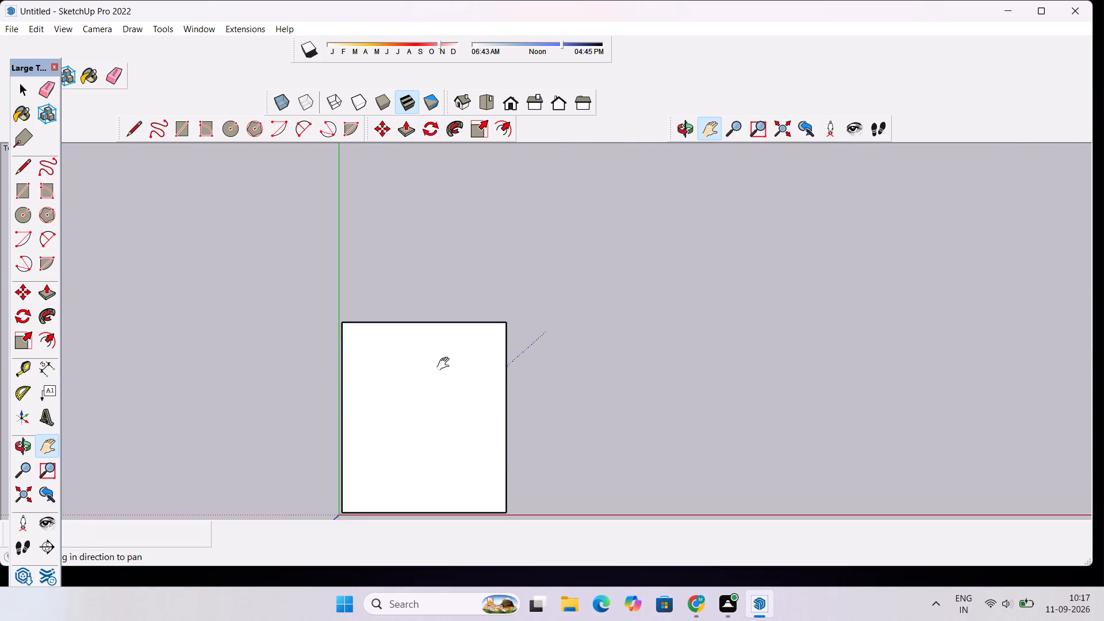
{"action": "scroll", "coordinate": [452, 347], "scroll_direction": "down", "scroll_amount": 4}
{"action": "left_click_drag", "start_coordinate": [448, 394], "coordinate": [459, 339]}
{"action": "scroll", "coordinate": [459, 337], "scroll_direction": "up", "scroll_amount": 4}
{"action": "key", "text": "space"}
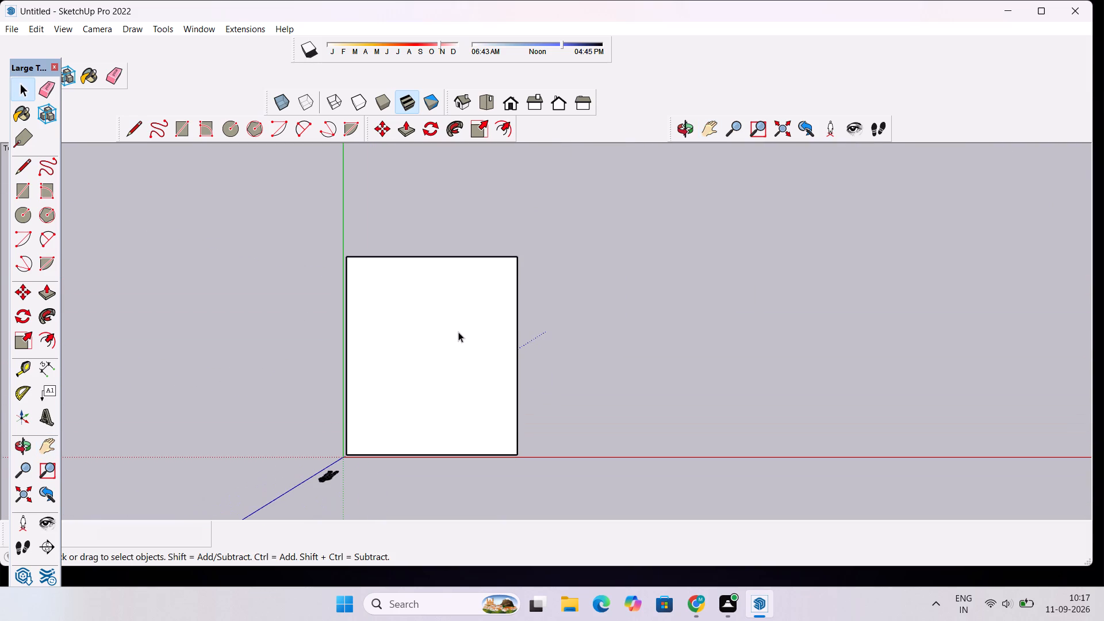
{"action": "triple_click", "coordinate": [458, 332]}
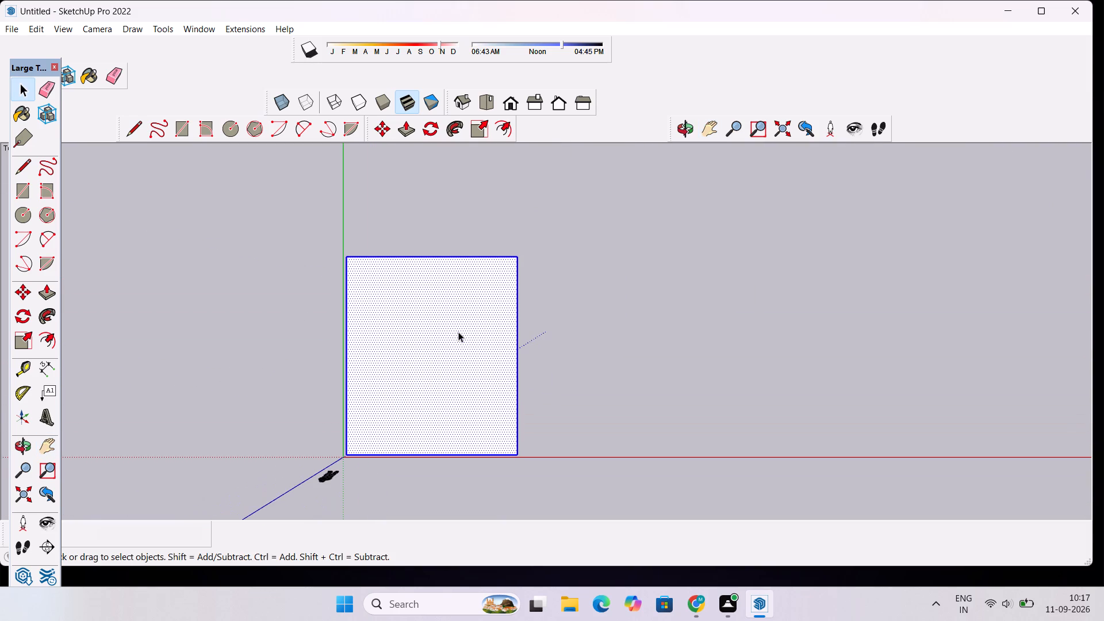
{"action": "key", "text": "m"}
{"action": "left_click", "coordinate": [461, 294]}
{"action": "left_click", "coordinate": [591, 256]}
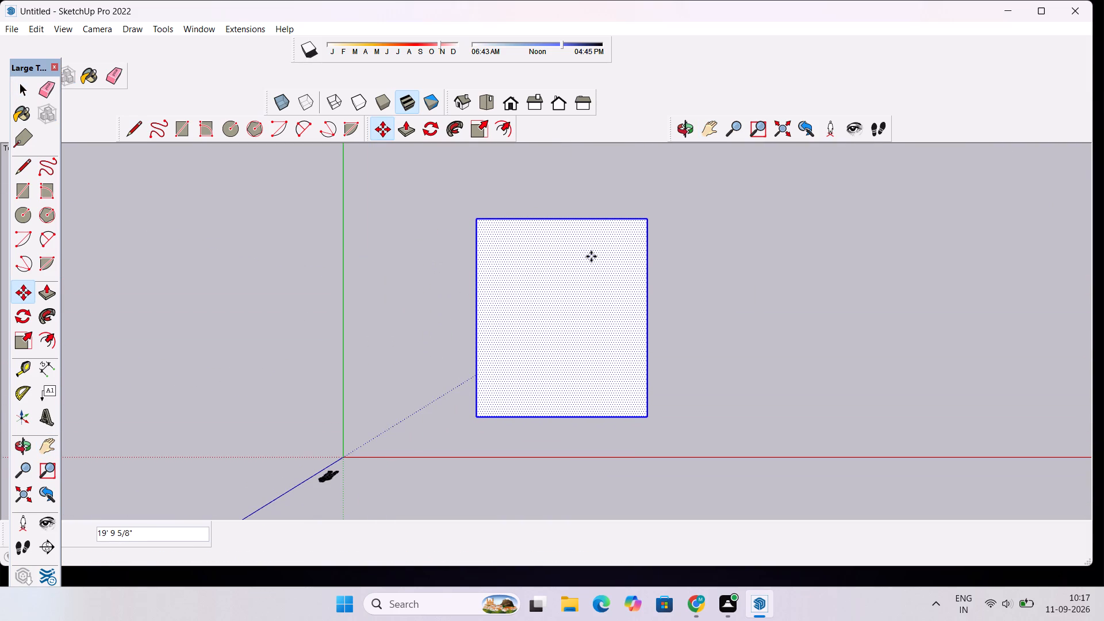
{"action": "key", "text": "space"}
{"action": "left_click", "coordinate": [669, 255]}
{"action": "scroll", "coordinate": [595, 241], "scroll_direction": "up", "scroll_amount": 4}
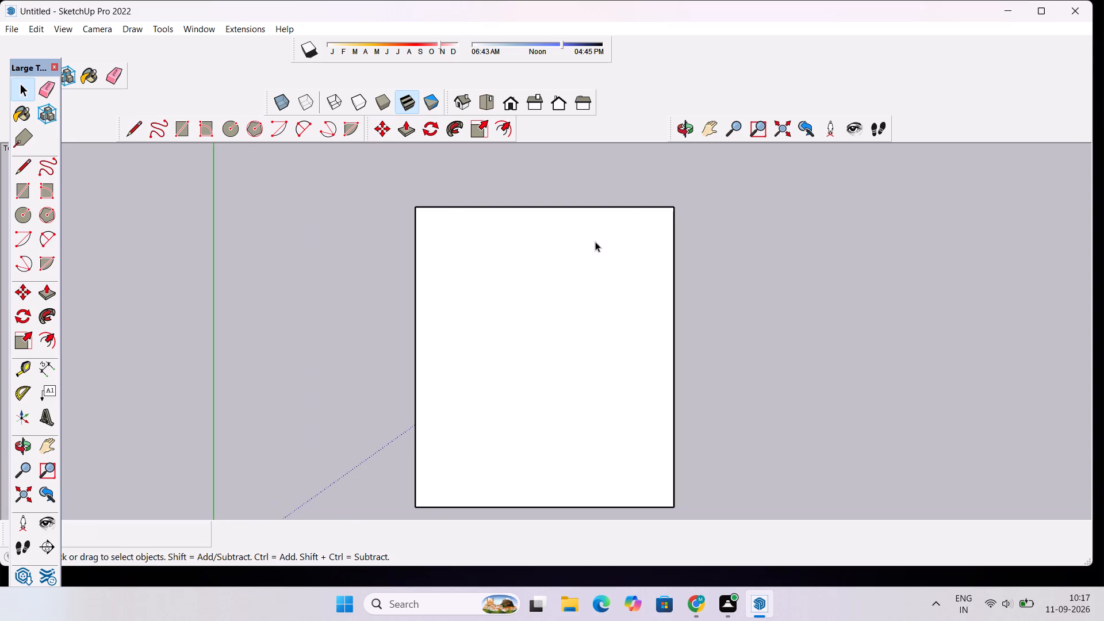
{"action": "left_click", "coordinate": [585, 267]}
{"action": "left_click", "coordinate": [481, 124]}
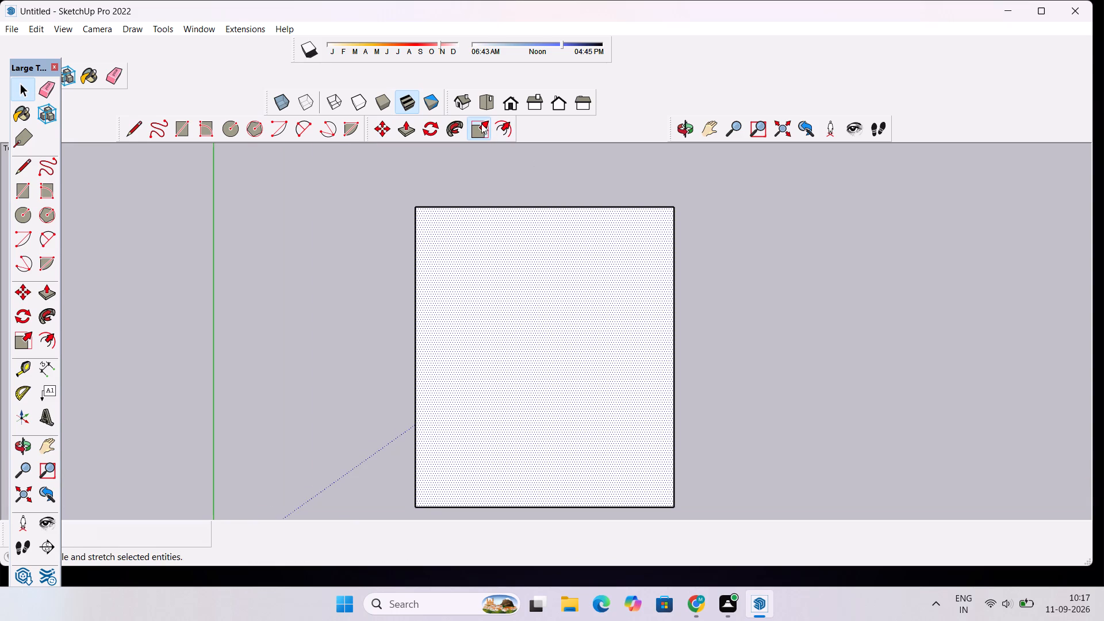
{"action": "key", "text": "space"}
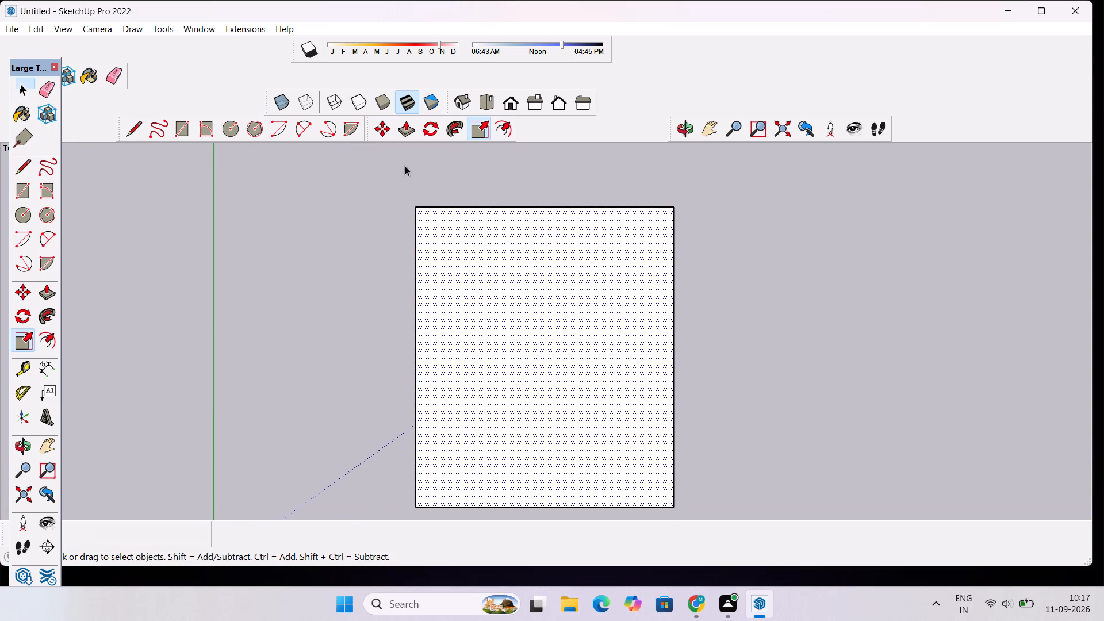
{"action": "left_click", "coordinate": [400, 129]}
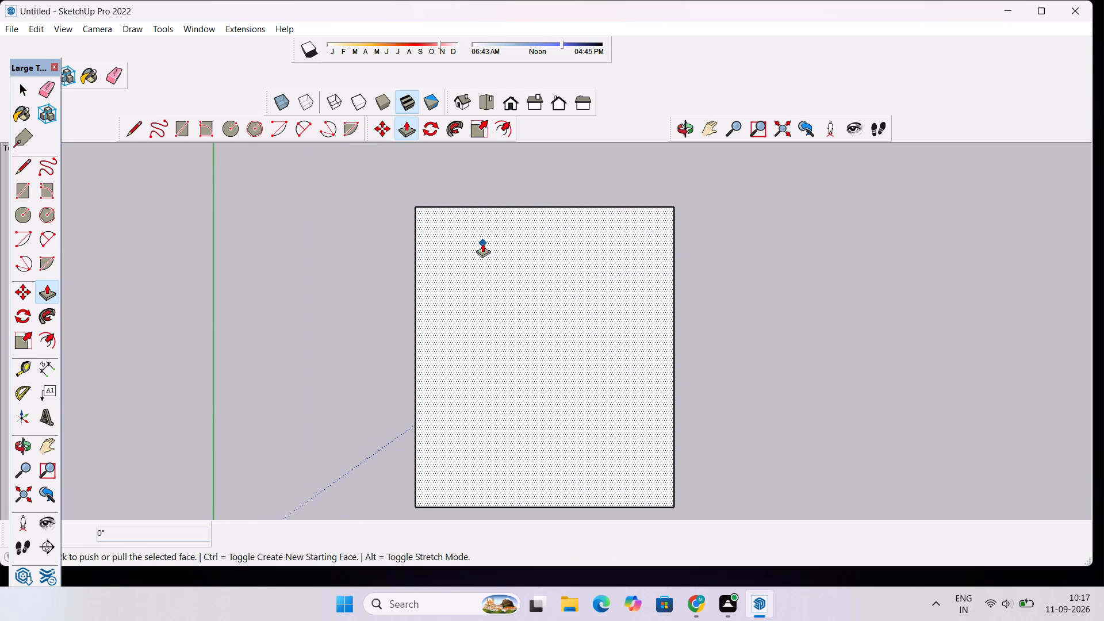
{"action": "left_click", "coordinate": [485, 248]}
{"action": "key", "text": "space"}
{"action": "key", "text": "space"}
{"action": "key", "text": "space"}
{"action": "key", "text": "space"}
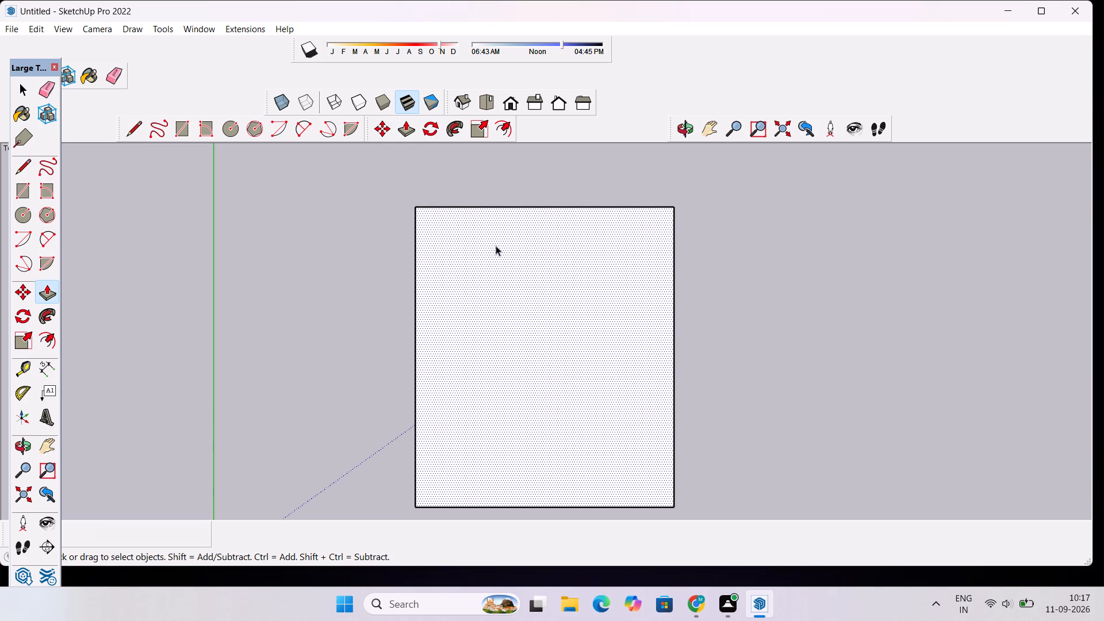
Offset the rectangle's edges 9" inward to form the outer wall outline.
{"action": "key", "text": "o"}
{"action": "key", "text": "f"}
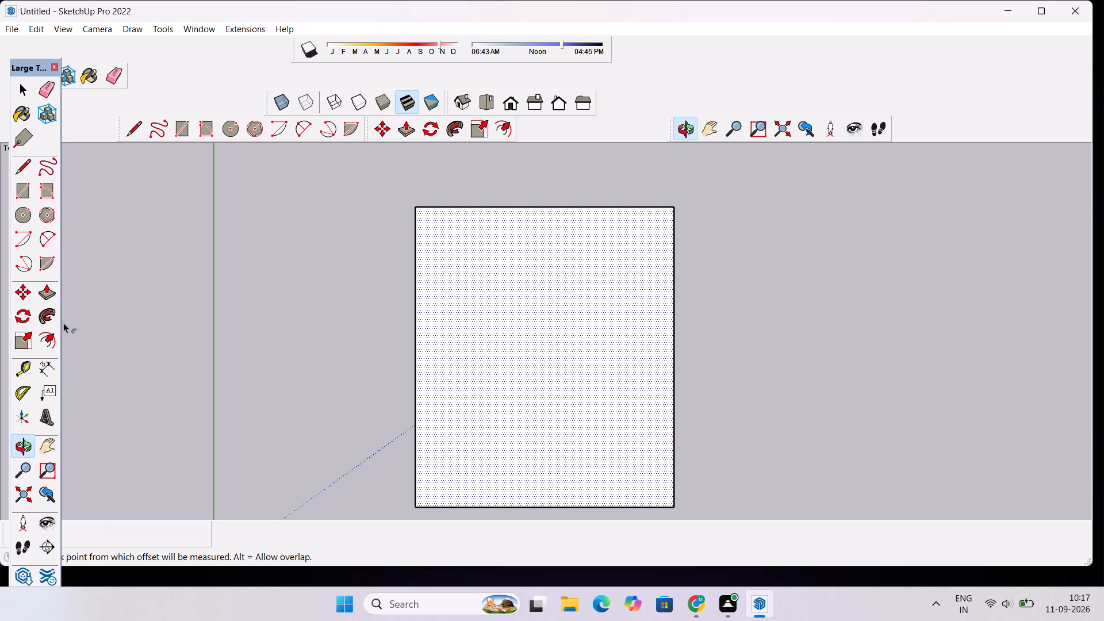
{"action": "left_click", "coordinate": [487, 220]}
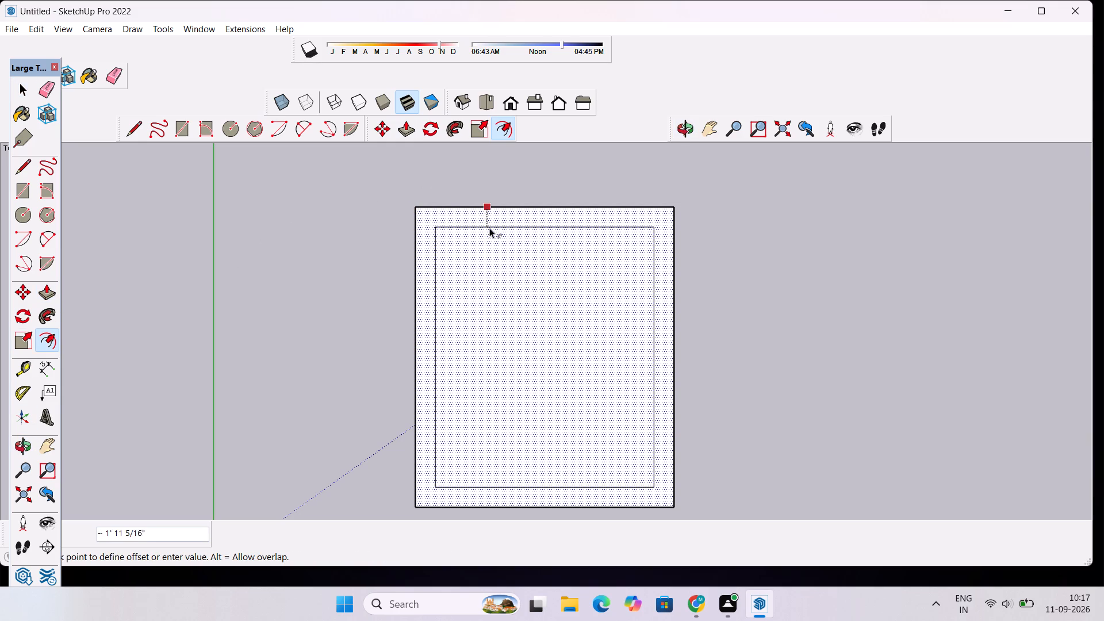
{"action": "type", "text": "9\""}
{"action": "key", "text": "Return"}
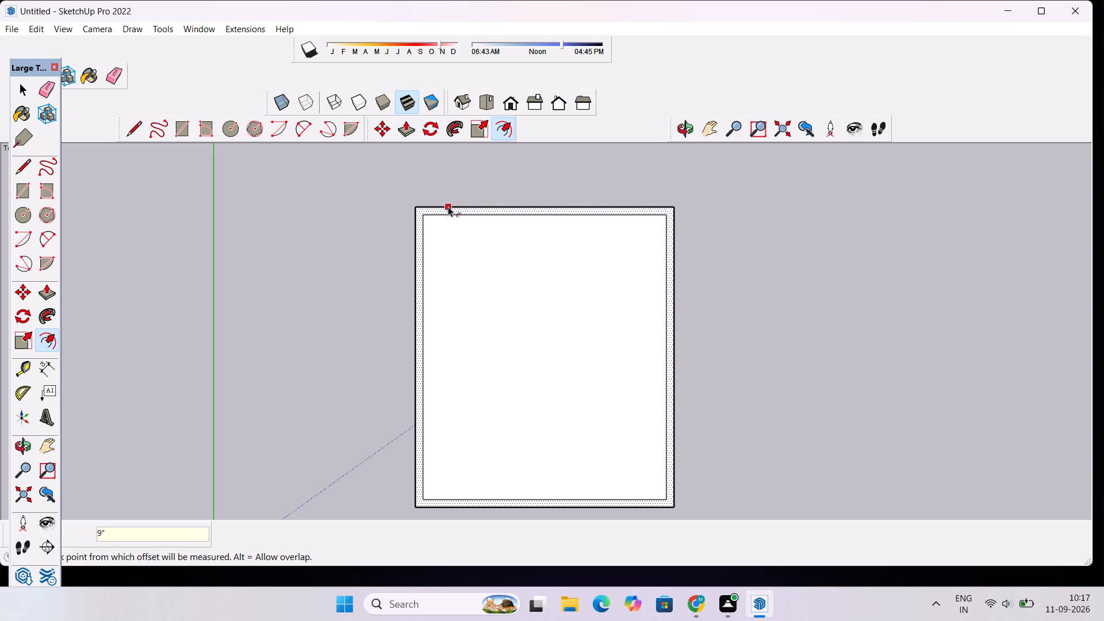
{"action": "key", "text": "space"}
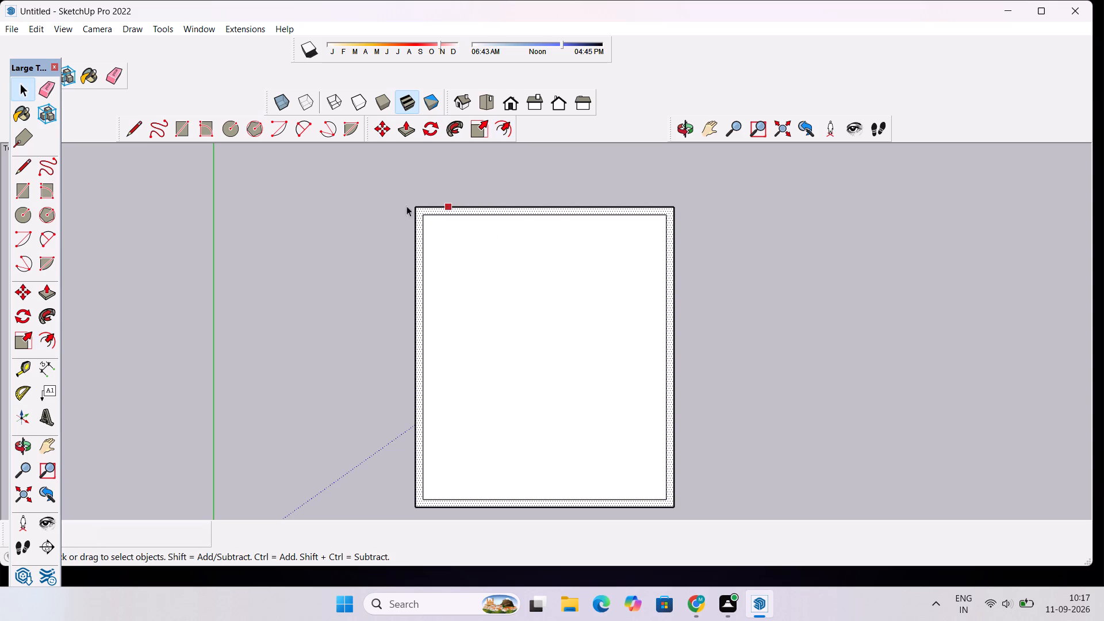
Place guides parallel to the green axis, 11'7" inside the inner wall edge nearest that axis and another 4" beyond.
{"action": "key", "text": "t"}
{"action": "left_click", "coordinate": [425, 277]}
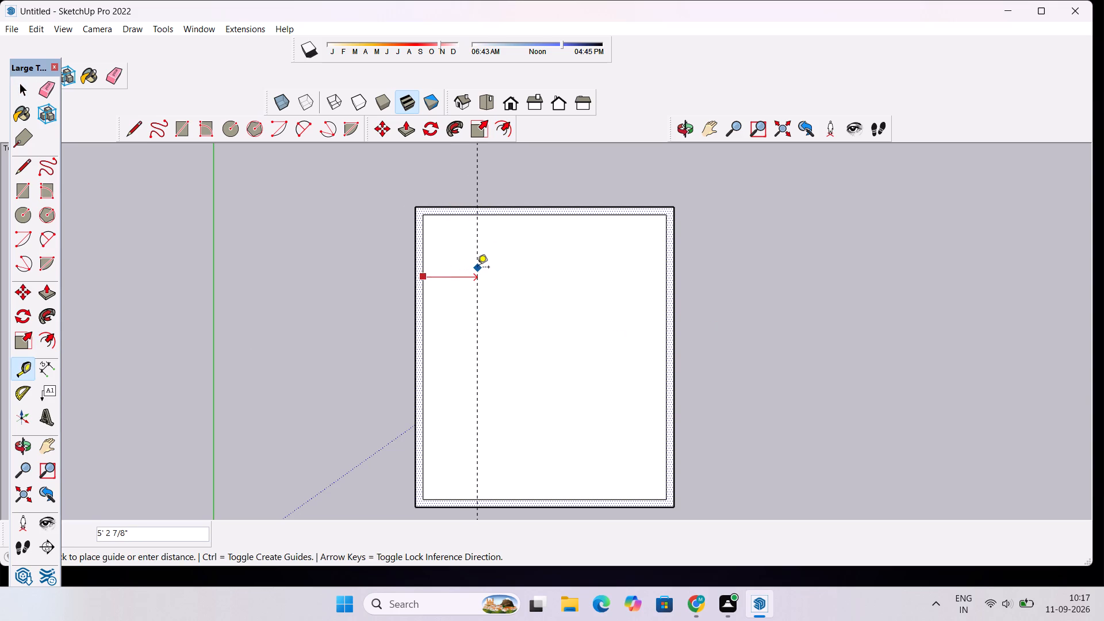
{"action": "scroll", "coordinate": [477, 268], "scroll_direction": "up", "scroll_amount": 1}
{"action": "type", "text": "11'7\""}
{"action": "key", "text": "Return"}
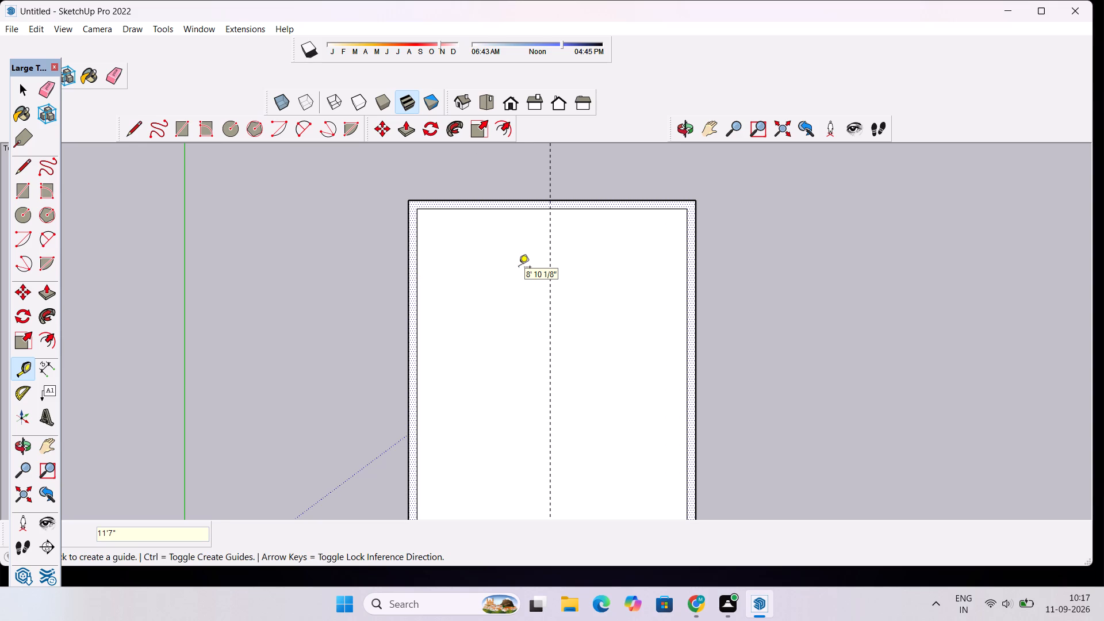
{"action": "scroll", "coordinate": [555, 267], "scroll_direction": "down", "scroll_amount": 3}
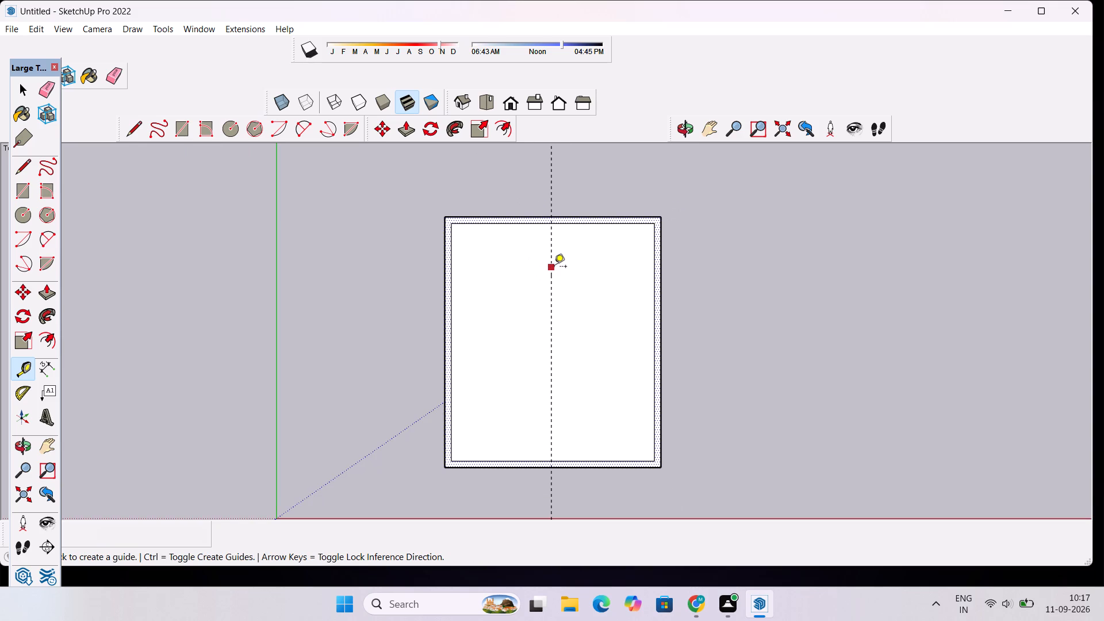
{"action": "scroll", "coordinate": [554, 267], "scroll_direction": "up", "scroll_amount": 5}
{"action": "left_click", "coordinate": [552, 256]}
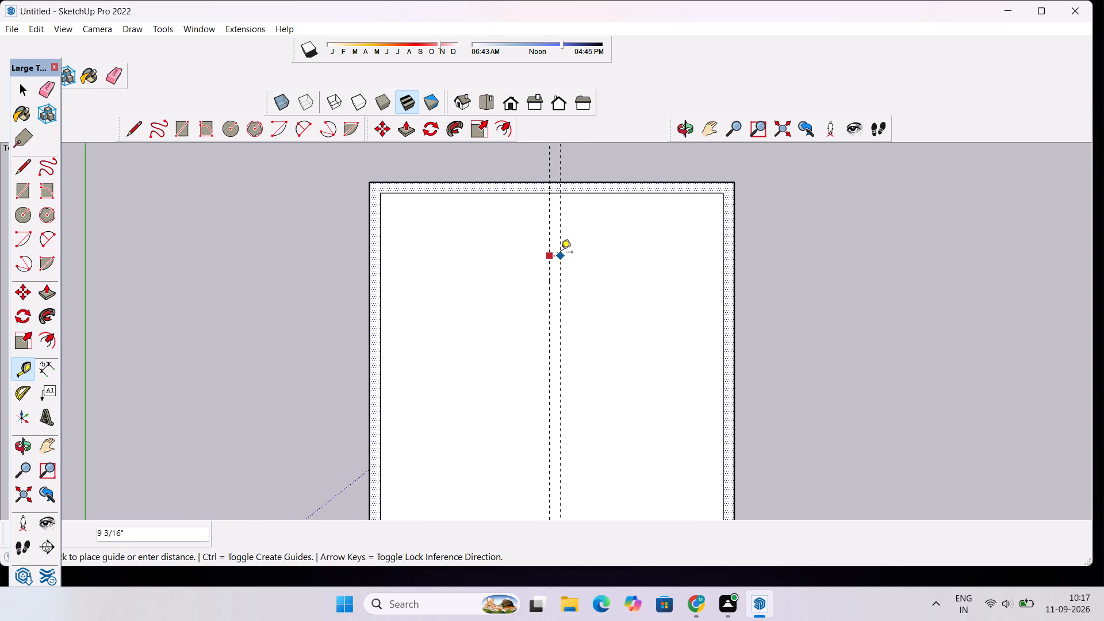
{"action": "type", "text": "4\""}
{"action": "key", "text": "Return"}
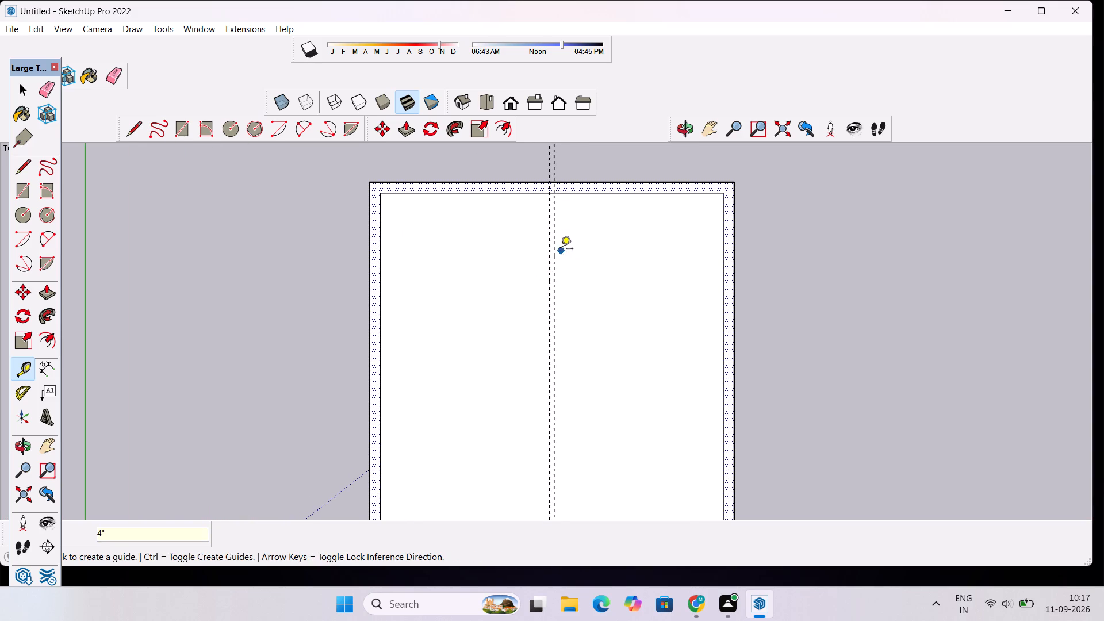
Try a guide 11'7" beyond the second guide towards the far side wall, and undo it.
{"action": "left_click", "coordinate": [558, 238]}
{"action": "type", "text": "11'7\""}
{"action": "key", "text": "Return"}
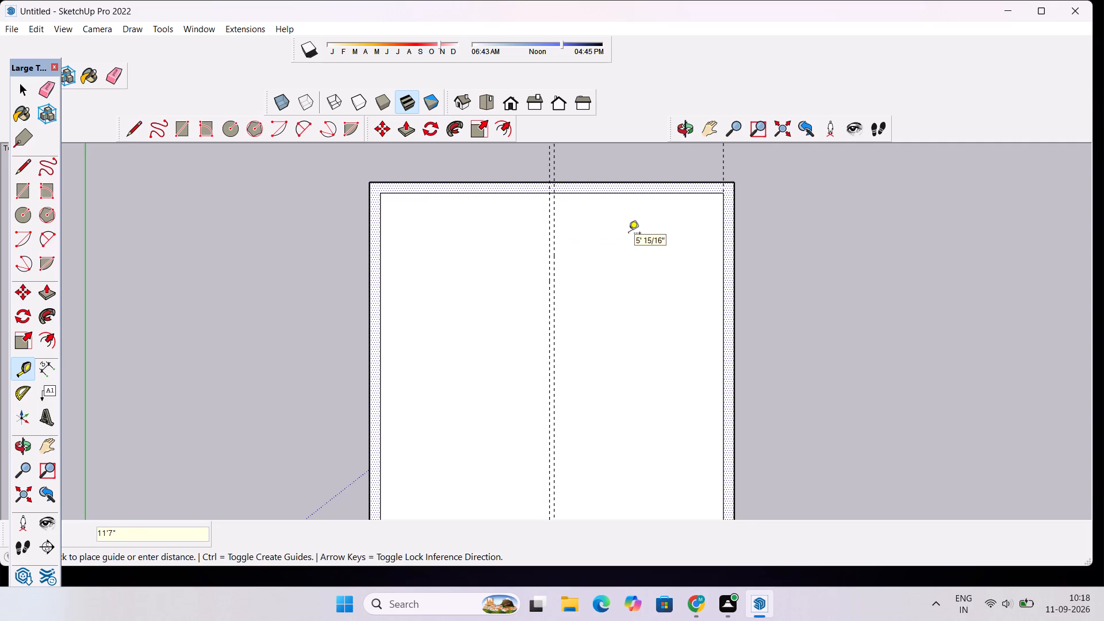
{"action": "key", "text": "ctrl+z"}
Place guides parallel to the red axis, 8'10" inside the inner edge of the wall farthest from that axis and another 4" beyond.
{"action": "scroll", "coordinate": [624, 185], "scroll_direction": "down", "scroll_amount": 6}
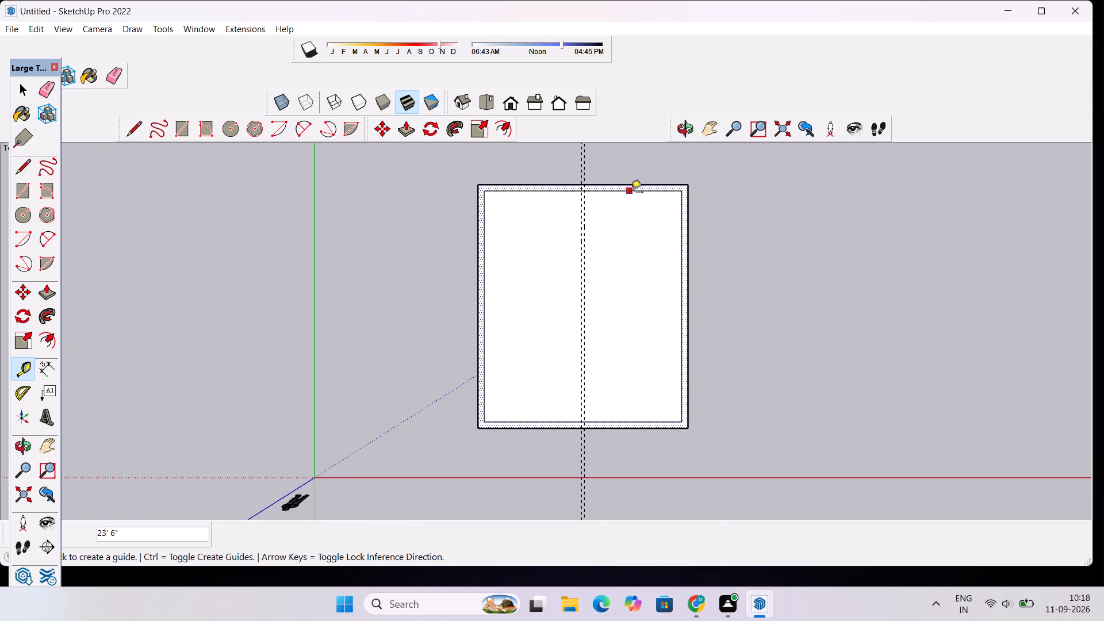
{"action": "scroll", "coordinate": [554, 185], "scroll_direction": "up", "scroll_amount": 3}
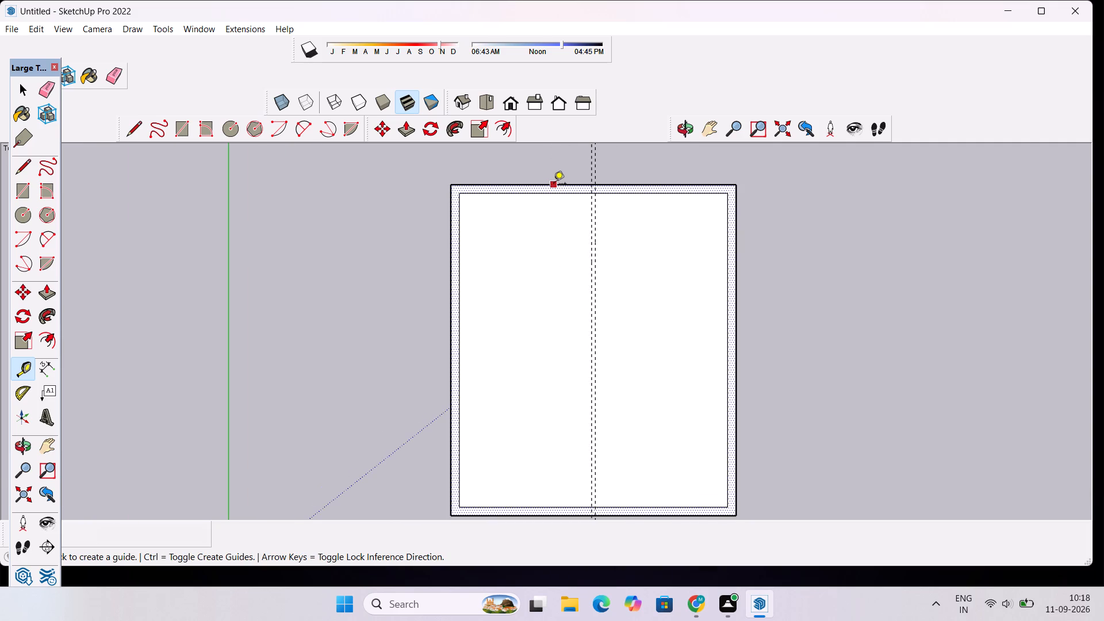
{"action": "left_click", "coordinate": [545, 193]}
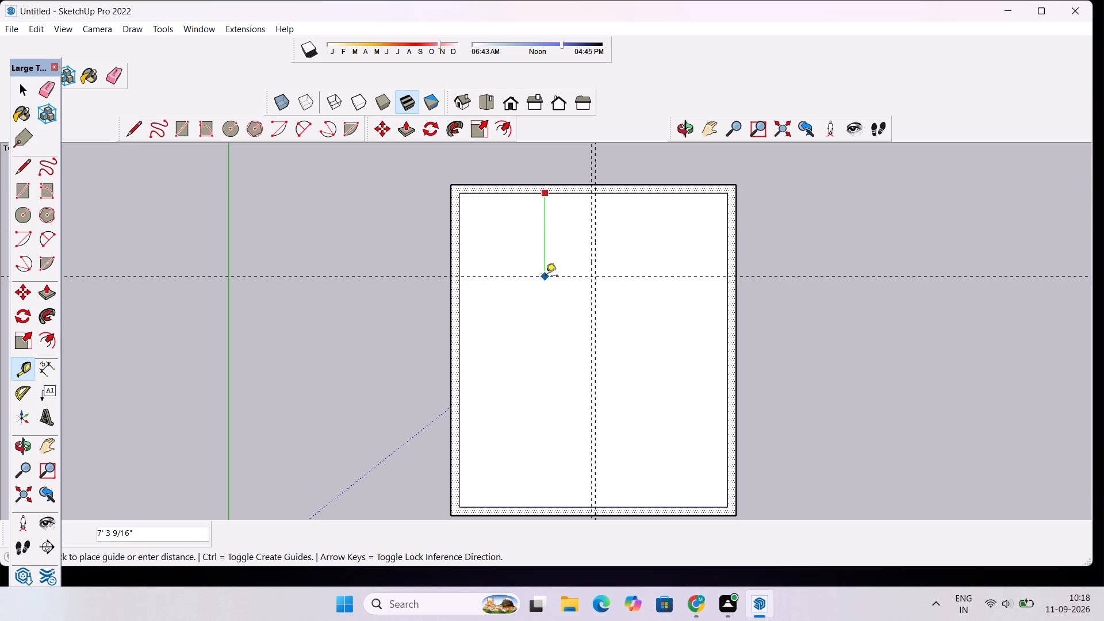
{"action": "type", "text": "8'10"}
{"action": "key", "text": "shift+quotedbl"}
{"action": "key", "text": "Return"}
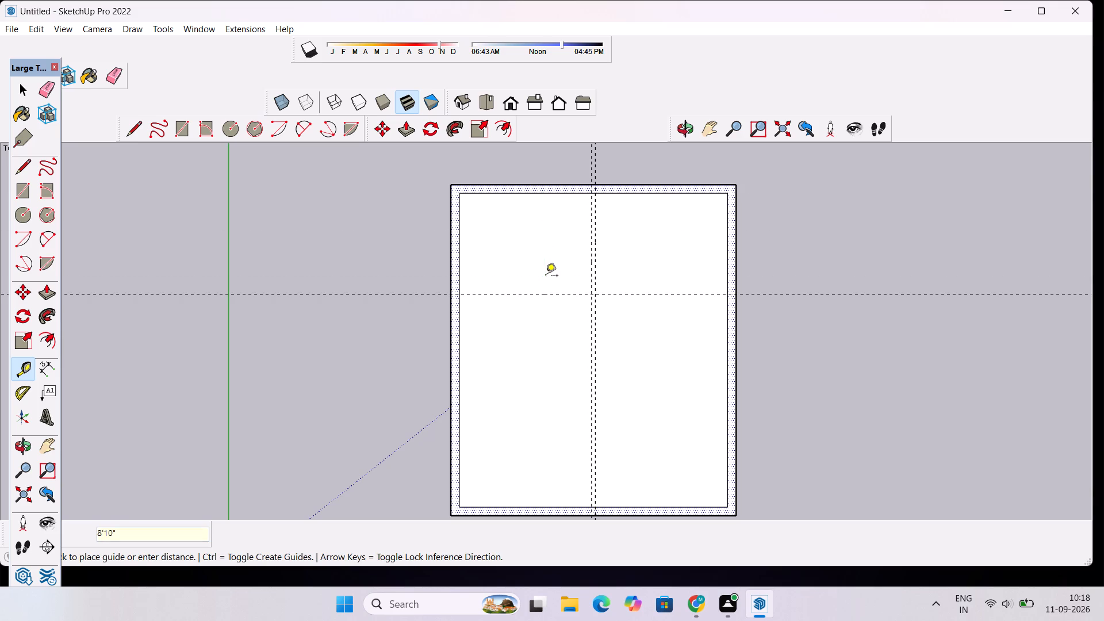
{"action": "left_click", "coordinate": [559, 292]}
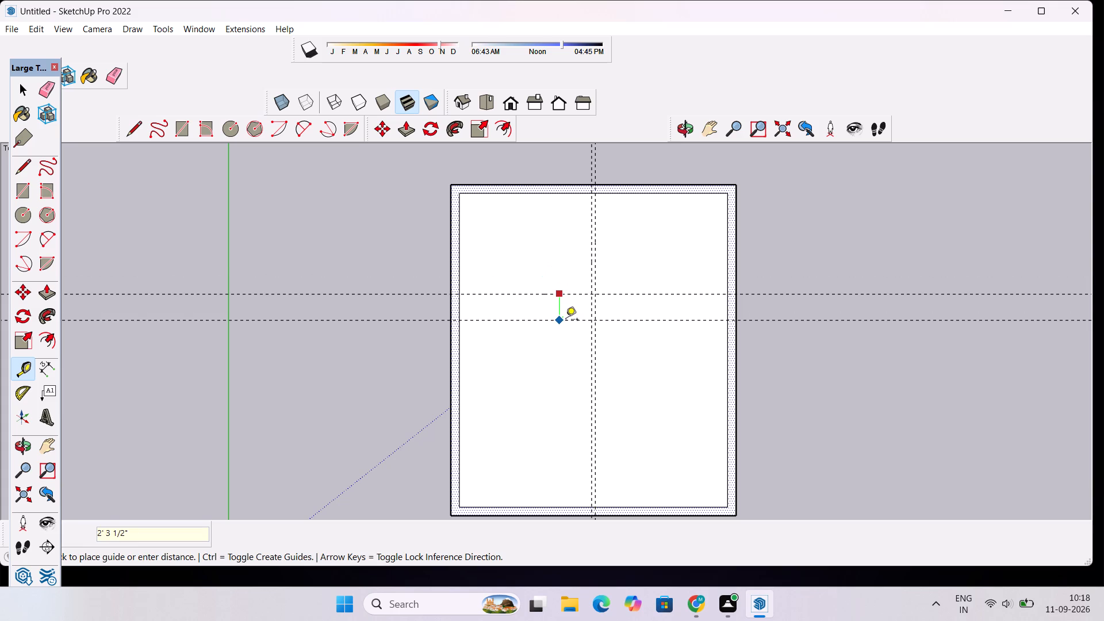
{"action": "type", "text": "4\""}
{"action": "key", "text": "Return"}
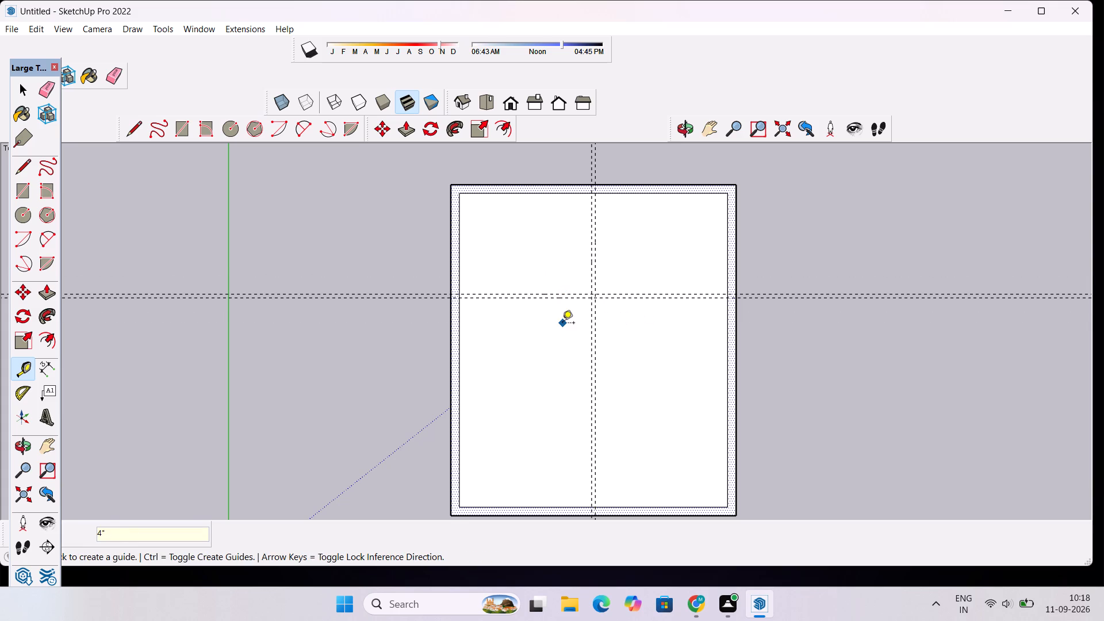
Place another pair of guides parallel to the red axis, 10' past the previous pair towards that axis and 4" beyond.
{"action": "scroll", "coordinate": [553, 317], "scroll_direction": "up", "scroll_amount": 6}
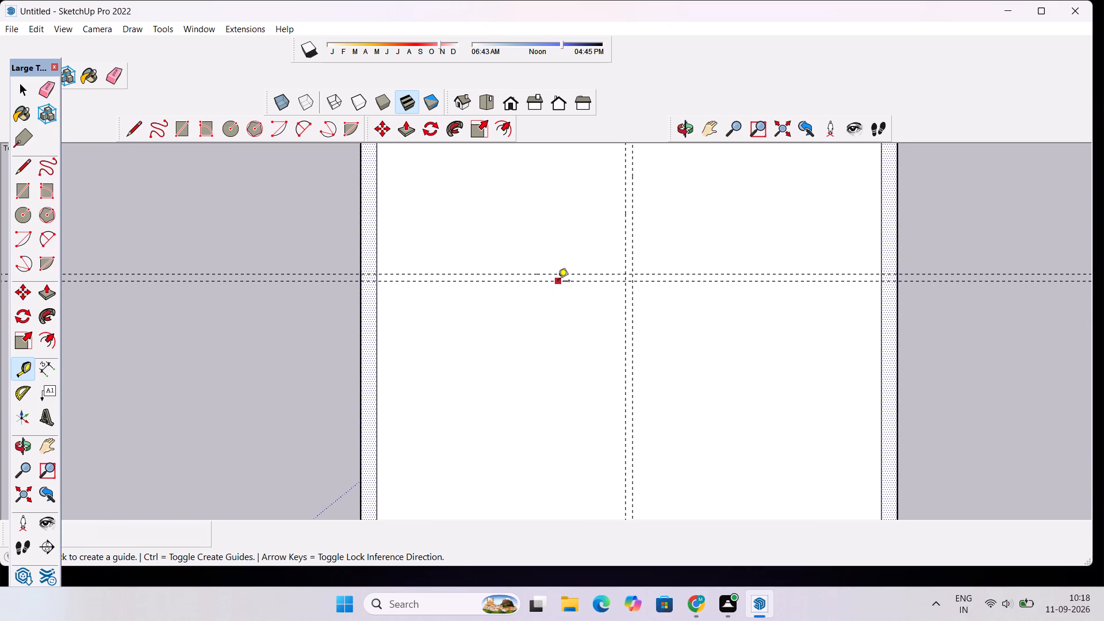
{"action": "left_click", "coordinate": [558, 282]}
{"action": "scroll", "coordinate": [558, 298], "scroll_direction": "down", "scroll_amount": 1}
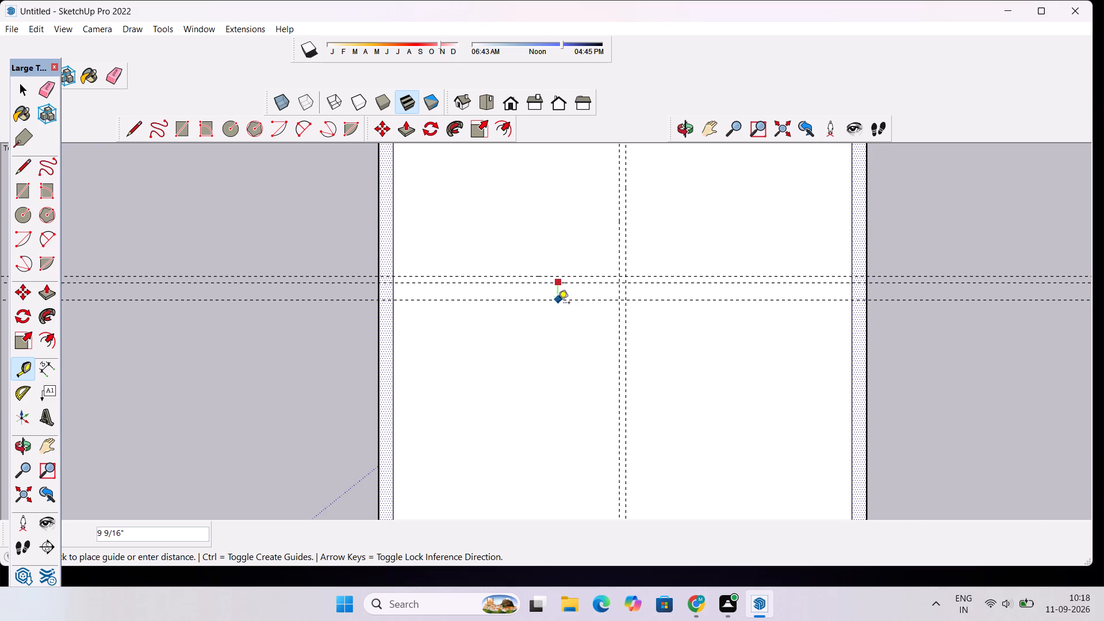
{"action": "scroll", "coordinate": [556, 317], "scroll_direction": "down", "scroll_amount": 9}
{"action": "scroll", "coordinate": [554, 362], "scroll_direction": "up", "scroll_amount": 5}
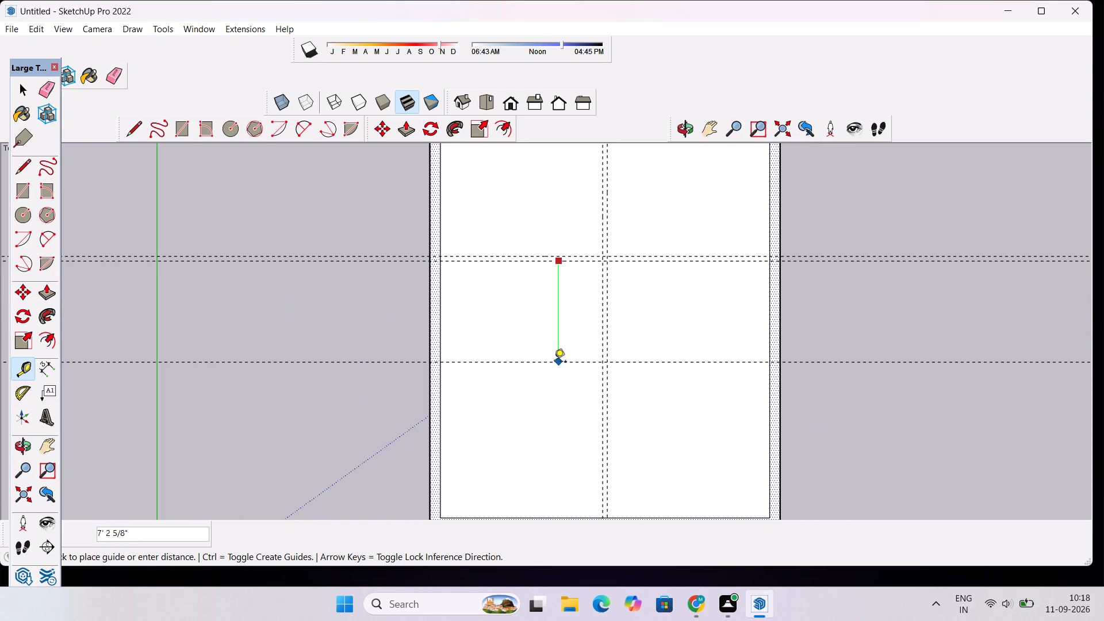
{"action": "type", "text": "10'"}
{"action": "key", "text": "Return"}
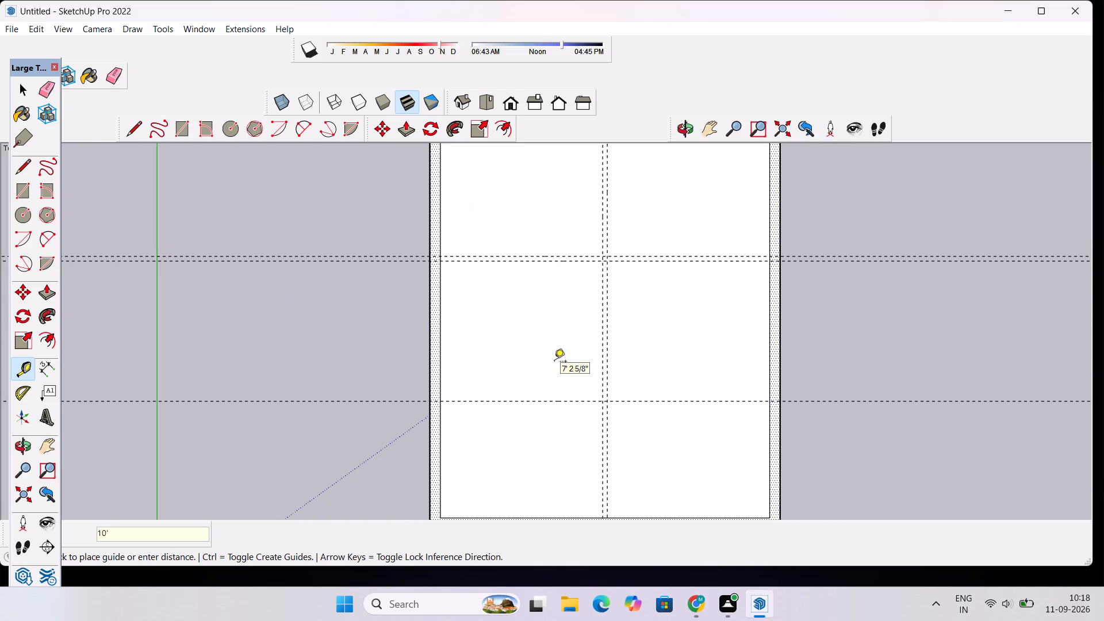
{"action": "scroll", "coordinate": [554, 362], "scroll_direction": "down", "scroll_amount": 4}
{"action": "scroll", "coordinate": [546, 405], "scroll_direction": "up", "scroll_amount": 6}
{"action": "left_click", "coordinate": [557, 373]}
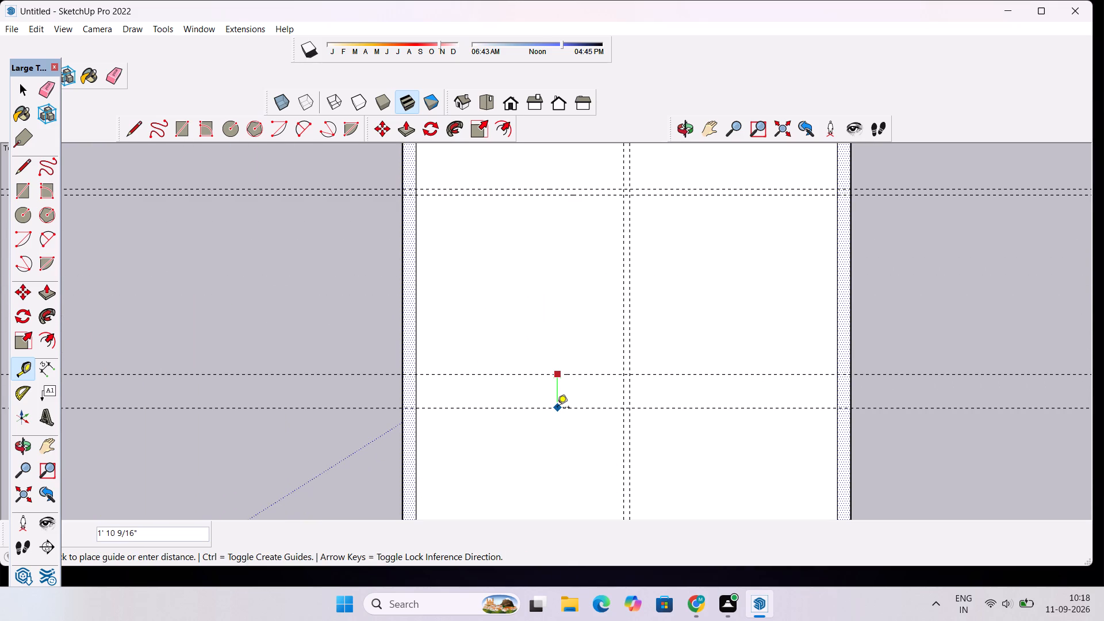
{"action": "type", "text": "4\""}
{"action": "key", "text": "Return"}
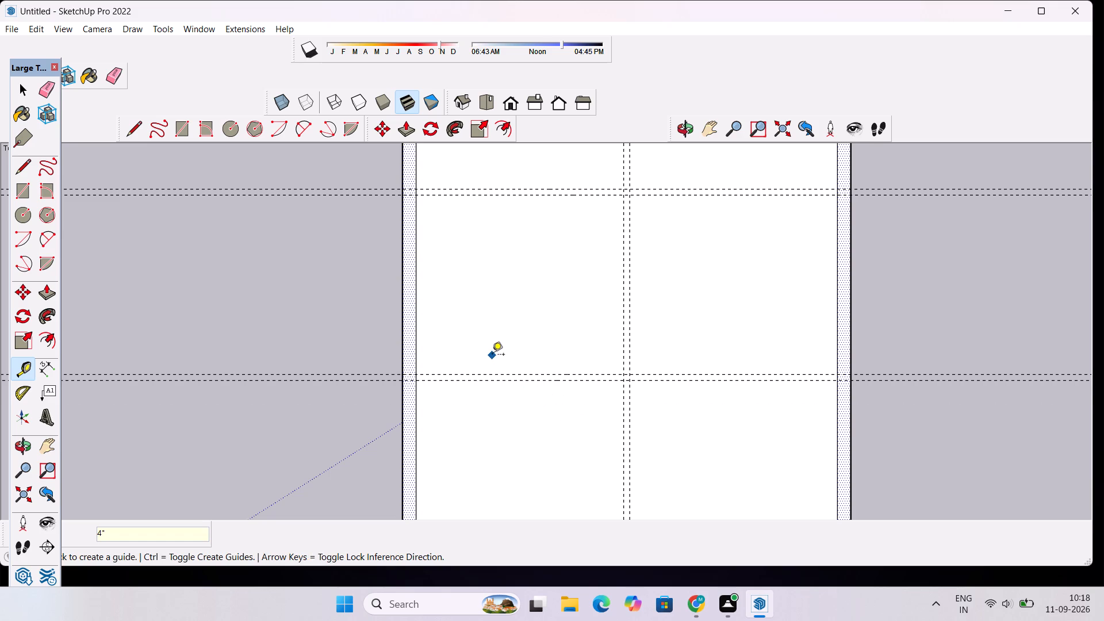
Place guides parallel to the green axis, 7'4" inside the inner wall edge nearest that axis and another 4" beyond.
{"action": "scroll", "coordinate": [492, 355], "scroll_direction": "down", "scroll_amount": 7}
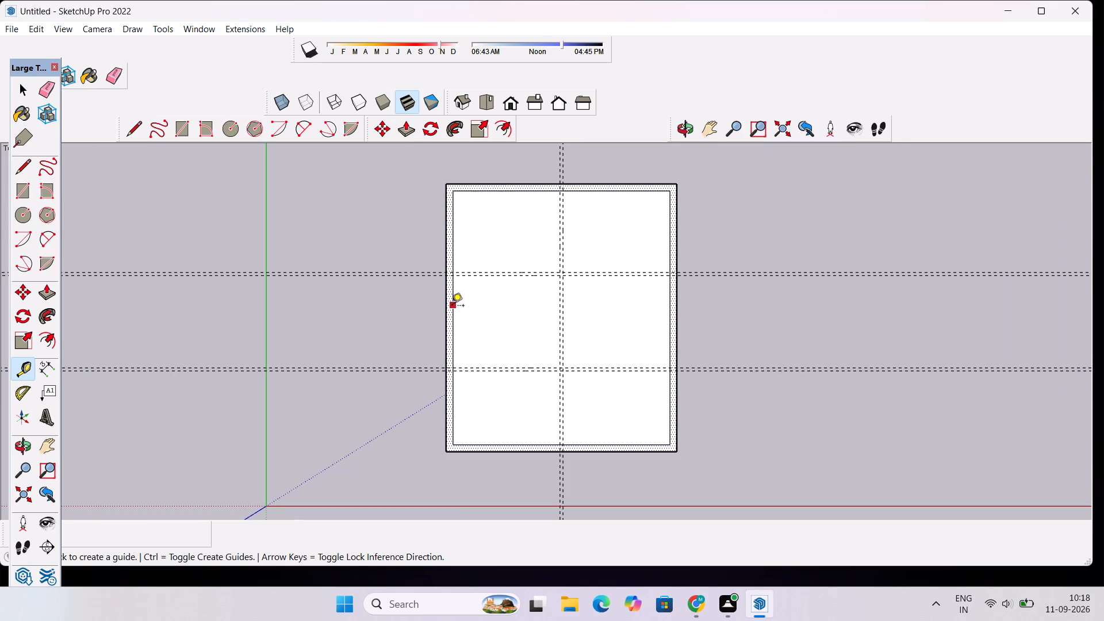
{"action": "left_click", "coordinate": [452, 306]}
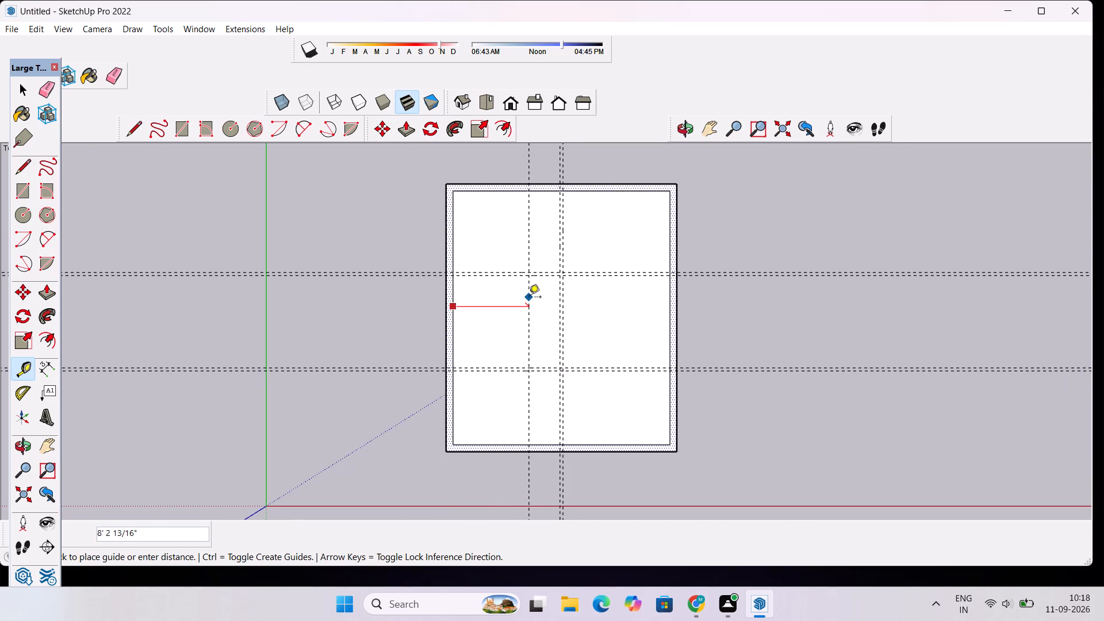
{"action": "type", "text": "7'"}
{"action": "type", "text": "4\""}
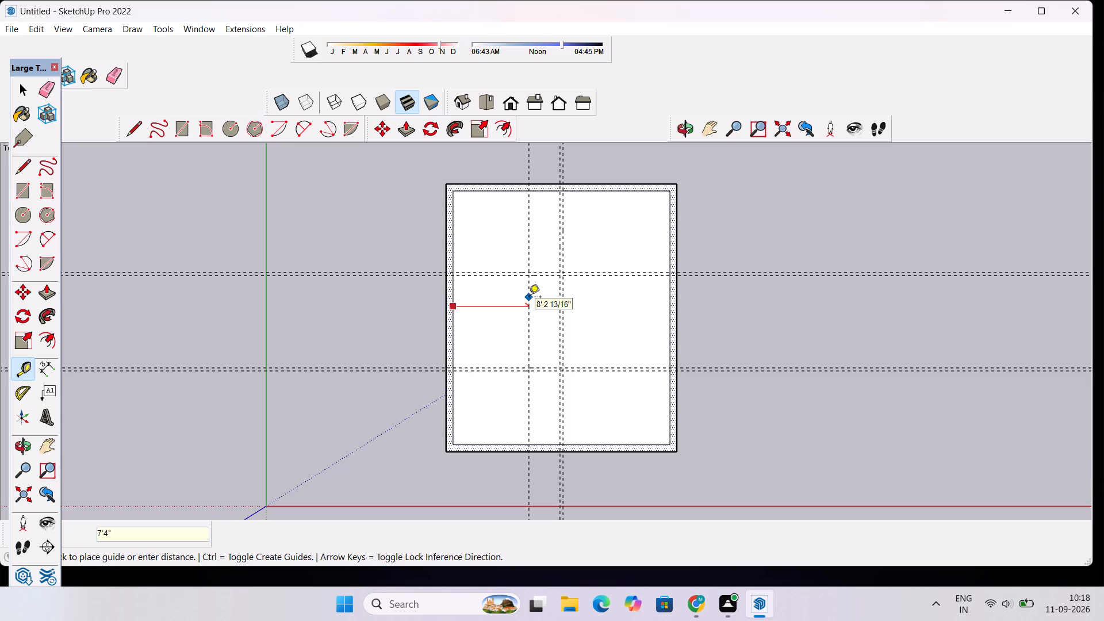
{"action": "key", "text": "Return"}
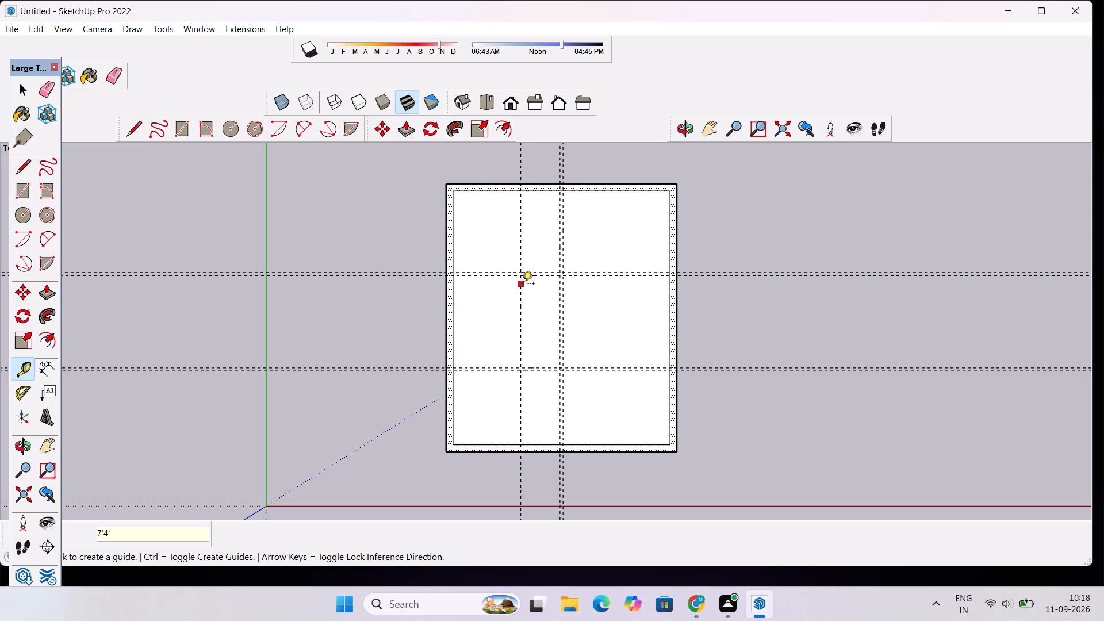
{"action": "left_click", "coordinate": [522, 285]}
{"action": "type", "text": "4\""}
{"action": "key", "text": "Return"}
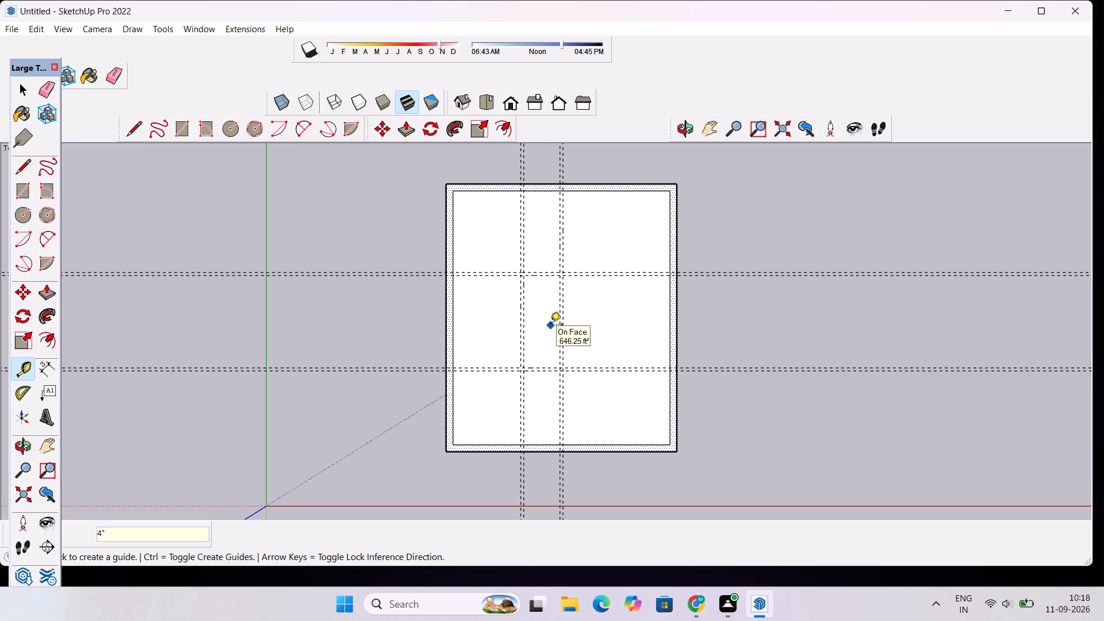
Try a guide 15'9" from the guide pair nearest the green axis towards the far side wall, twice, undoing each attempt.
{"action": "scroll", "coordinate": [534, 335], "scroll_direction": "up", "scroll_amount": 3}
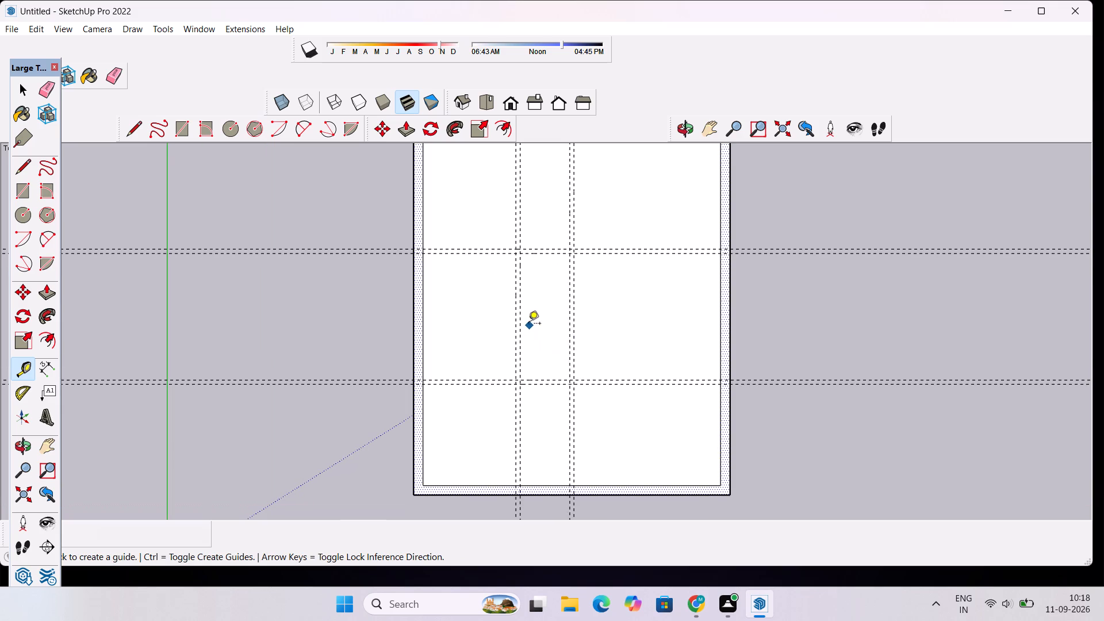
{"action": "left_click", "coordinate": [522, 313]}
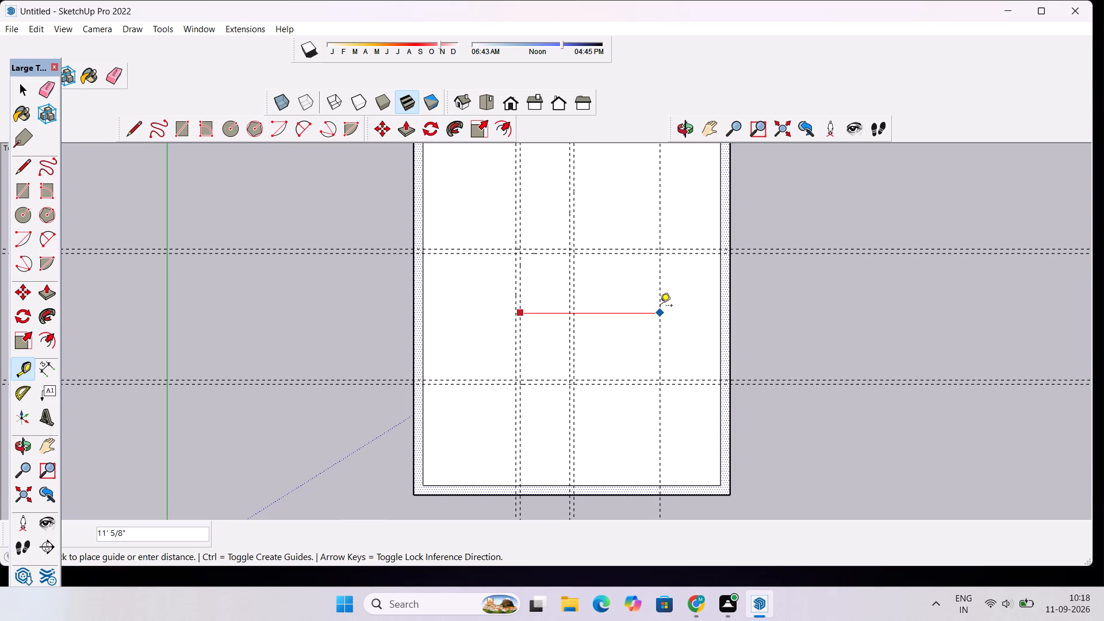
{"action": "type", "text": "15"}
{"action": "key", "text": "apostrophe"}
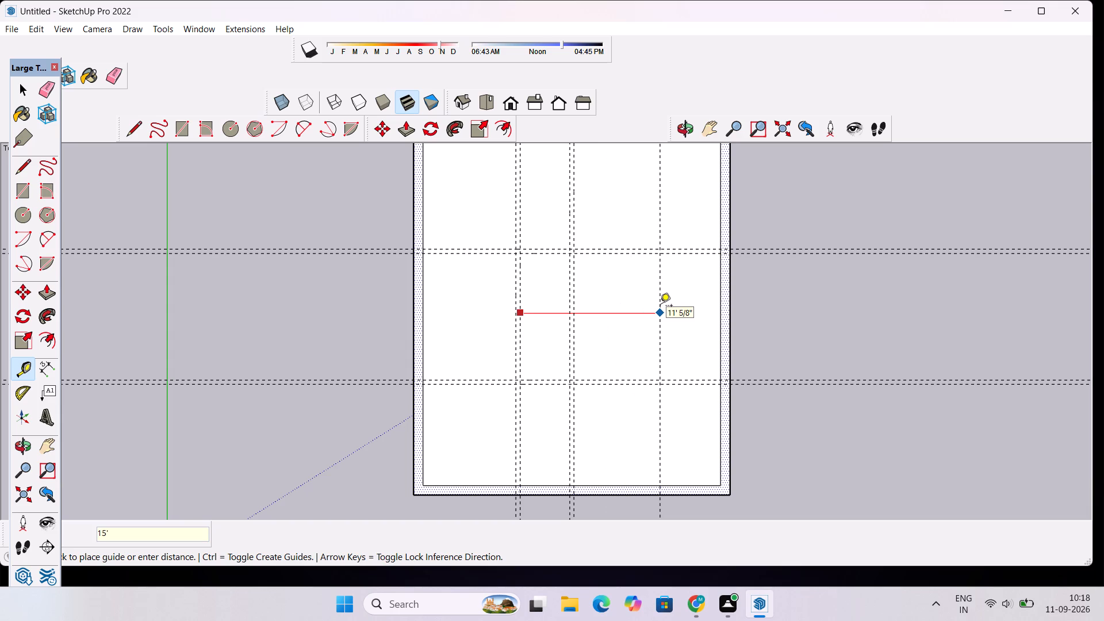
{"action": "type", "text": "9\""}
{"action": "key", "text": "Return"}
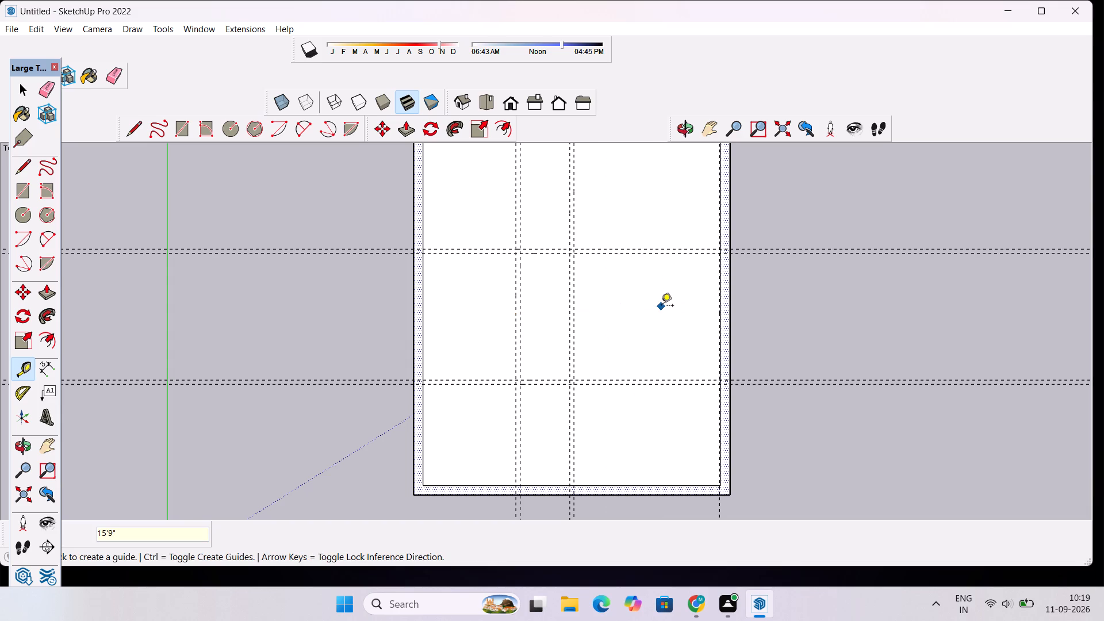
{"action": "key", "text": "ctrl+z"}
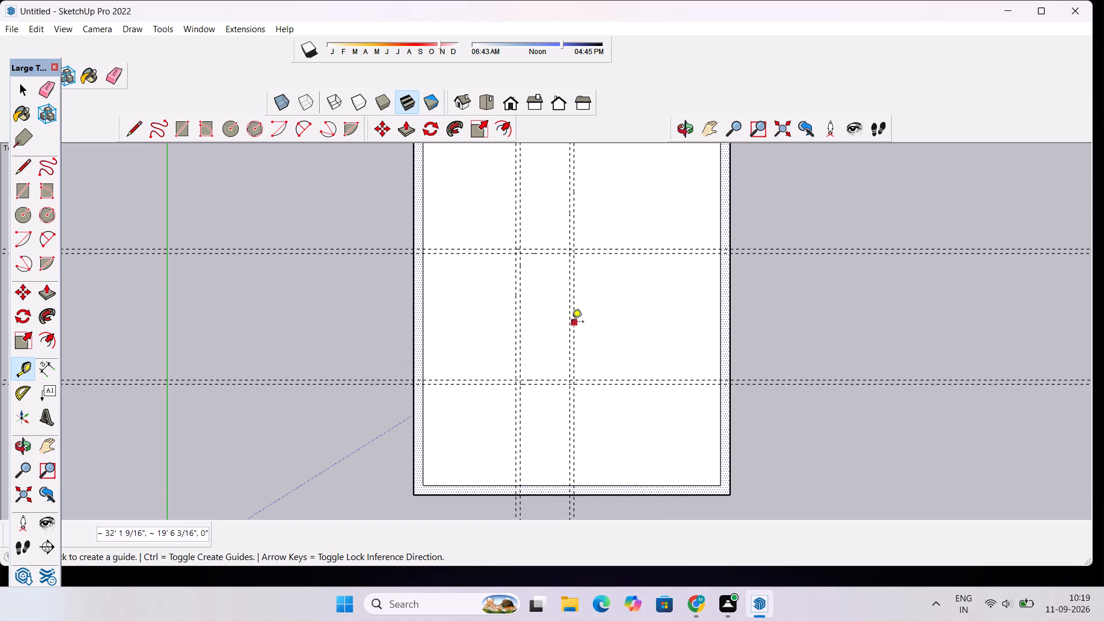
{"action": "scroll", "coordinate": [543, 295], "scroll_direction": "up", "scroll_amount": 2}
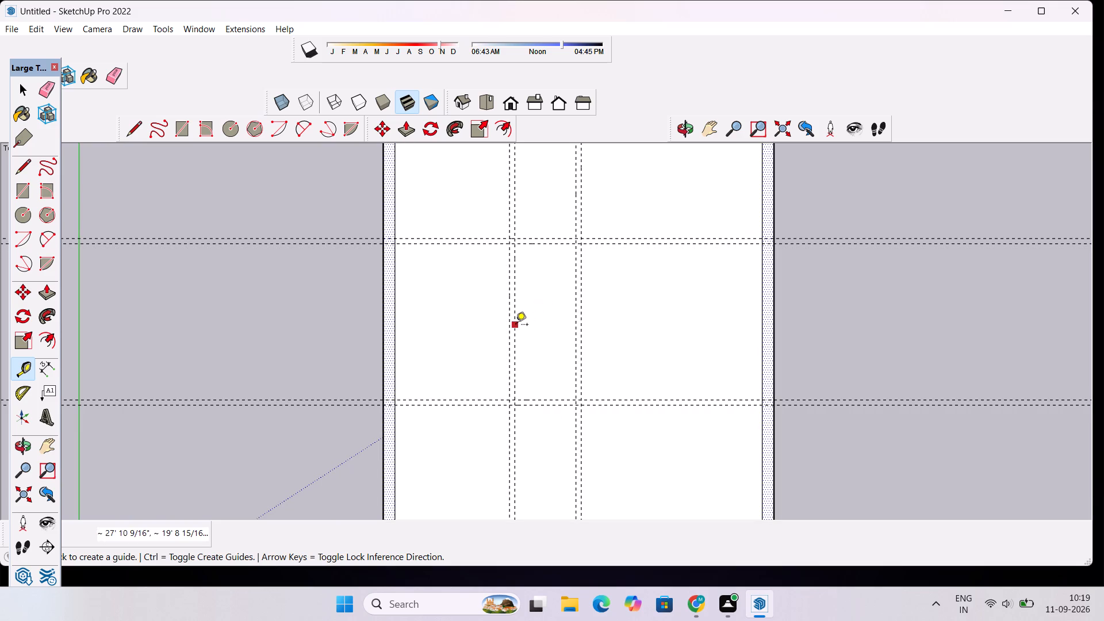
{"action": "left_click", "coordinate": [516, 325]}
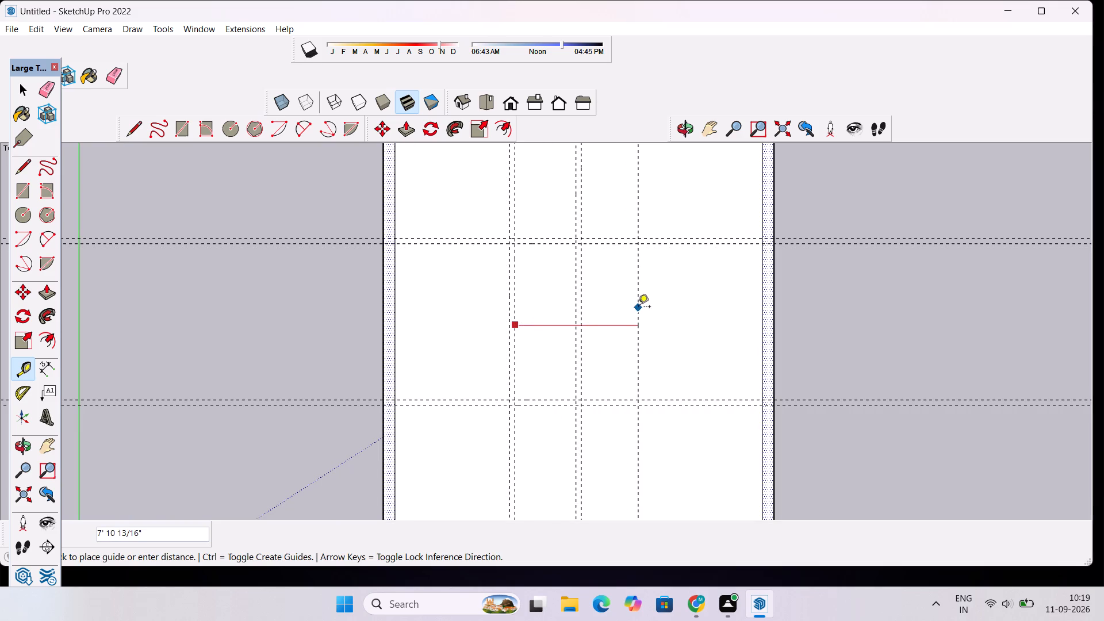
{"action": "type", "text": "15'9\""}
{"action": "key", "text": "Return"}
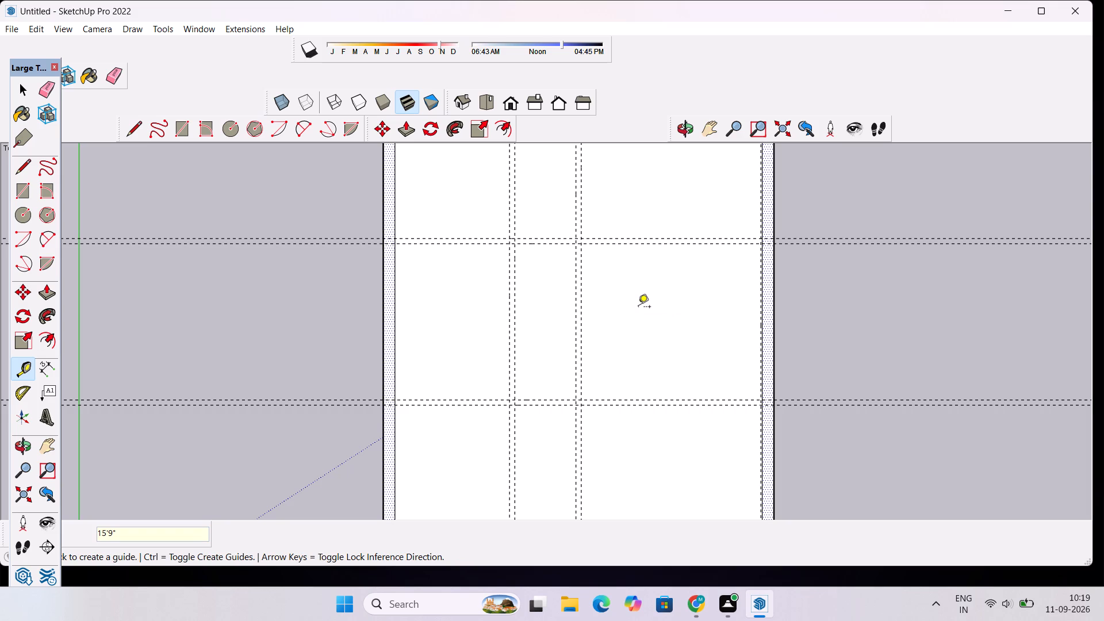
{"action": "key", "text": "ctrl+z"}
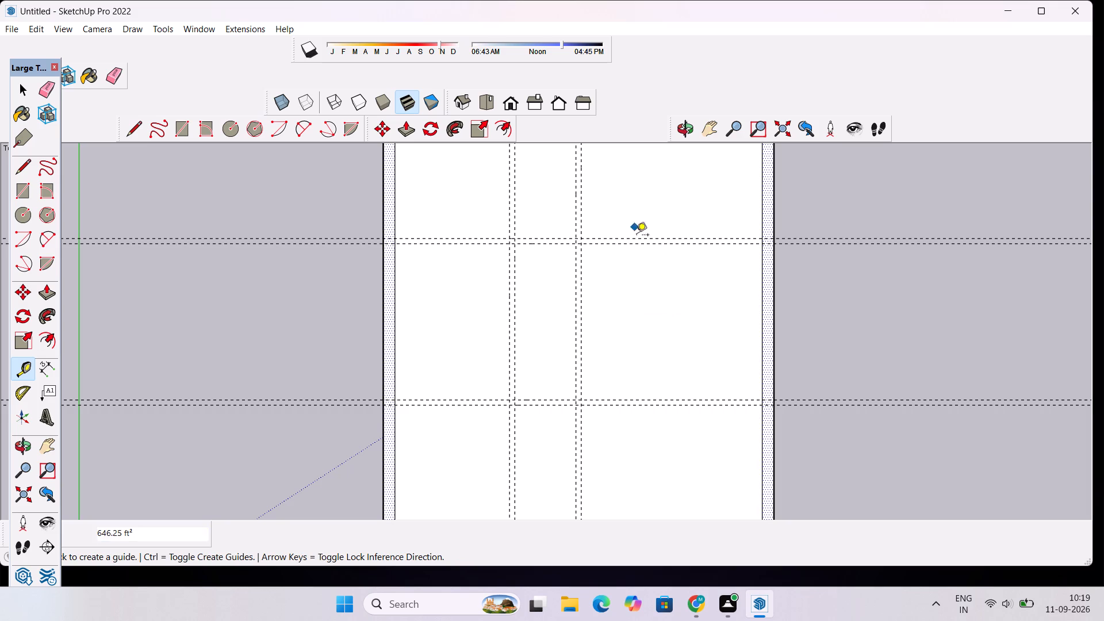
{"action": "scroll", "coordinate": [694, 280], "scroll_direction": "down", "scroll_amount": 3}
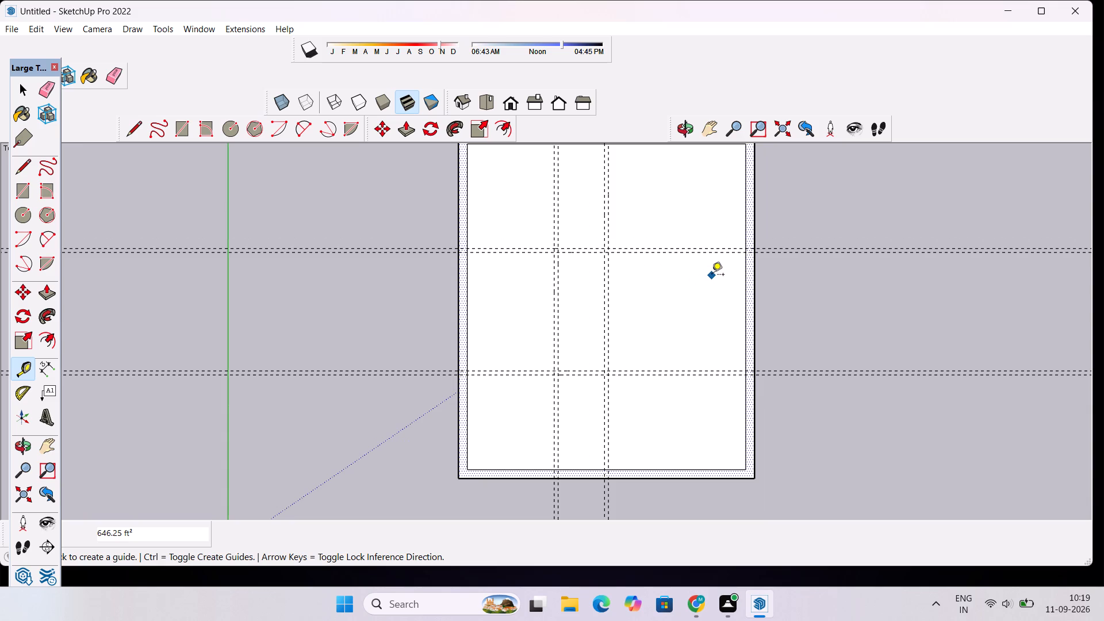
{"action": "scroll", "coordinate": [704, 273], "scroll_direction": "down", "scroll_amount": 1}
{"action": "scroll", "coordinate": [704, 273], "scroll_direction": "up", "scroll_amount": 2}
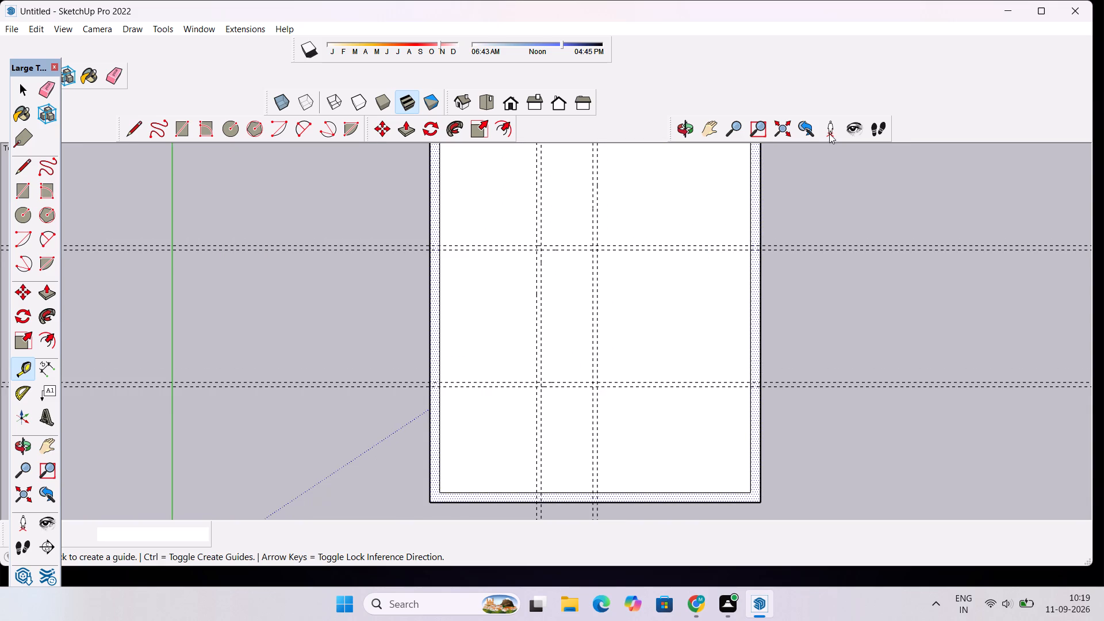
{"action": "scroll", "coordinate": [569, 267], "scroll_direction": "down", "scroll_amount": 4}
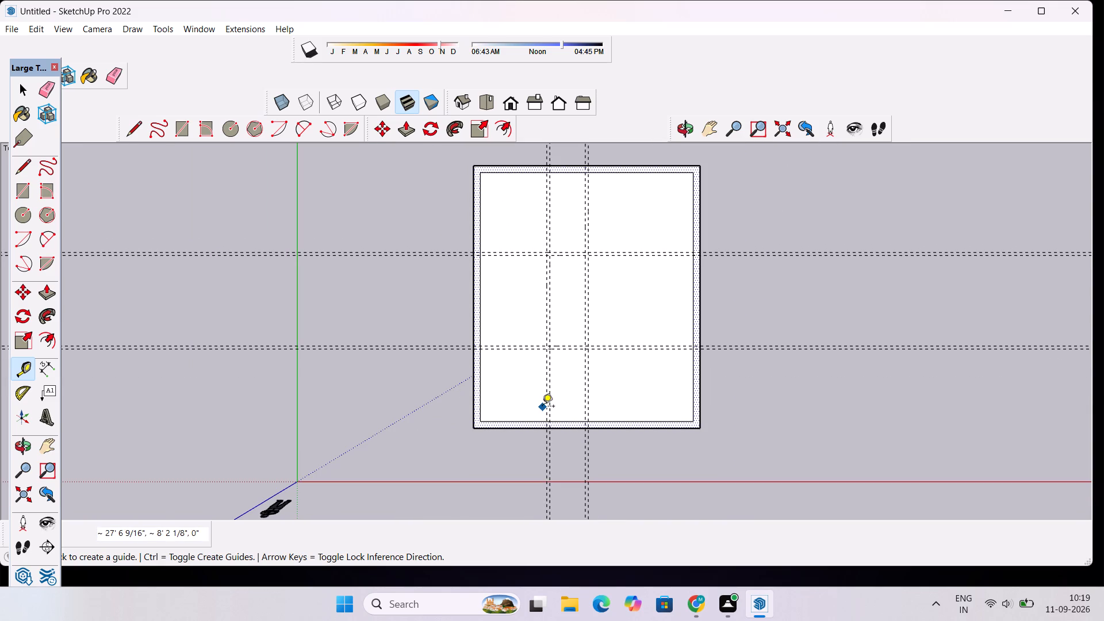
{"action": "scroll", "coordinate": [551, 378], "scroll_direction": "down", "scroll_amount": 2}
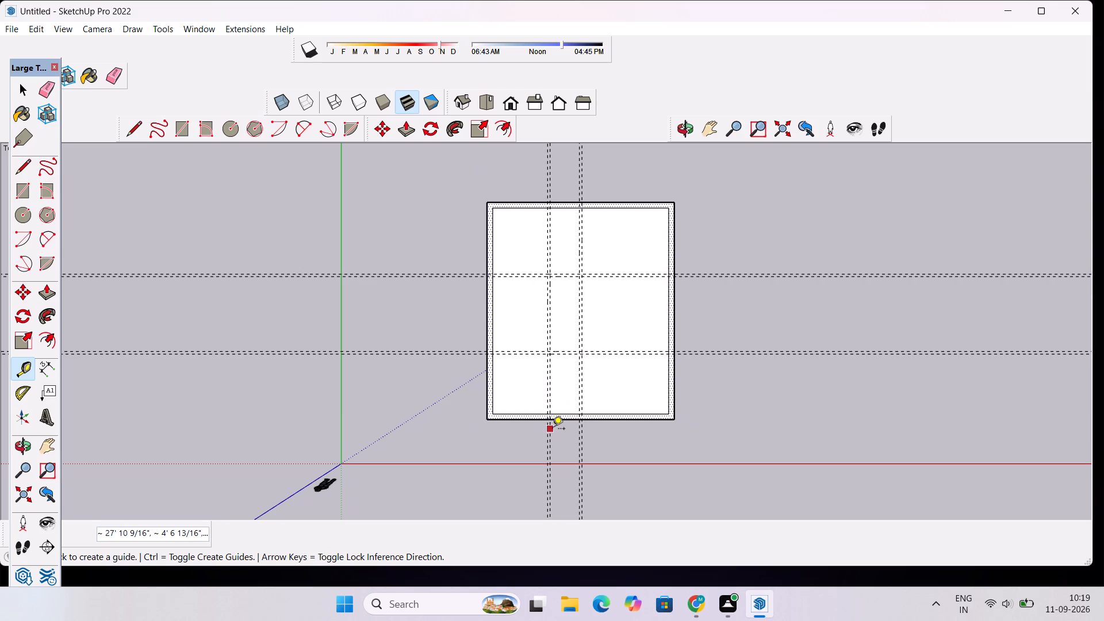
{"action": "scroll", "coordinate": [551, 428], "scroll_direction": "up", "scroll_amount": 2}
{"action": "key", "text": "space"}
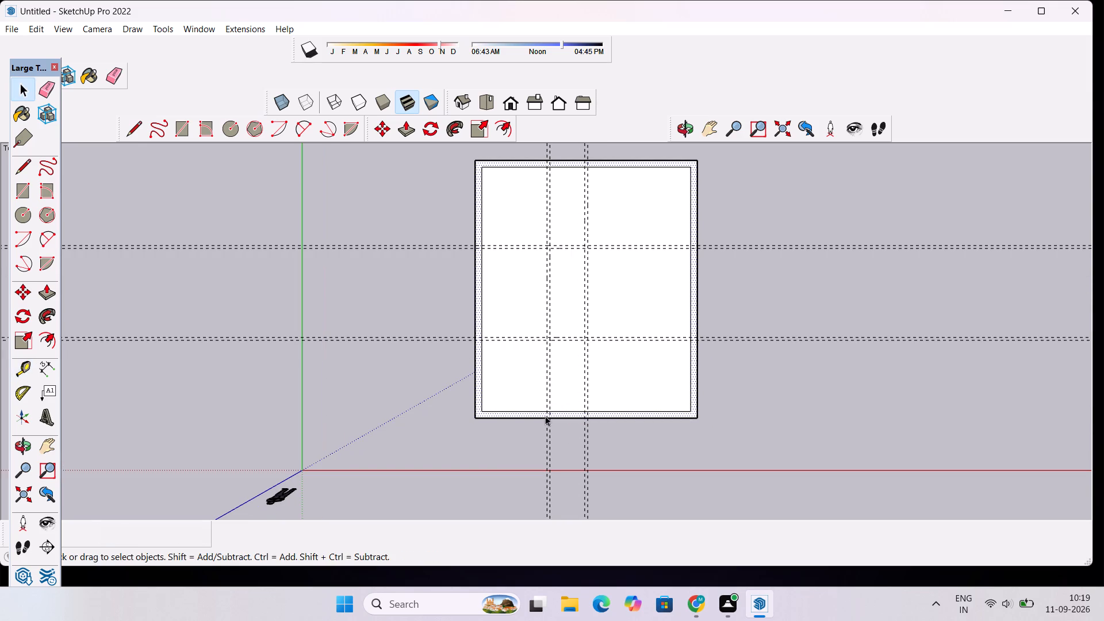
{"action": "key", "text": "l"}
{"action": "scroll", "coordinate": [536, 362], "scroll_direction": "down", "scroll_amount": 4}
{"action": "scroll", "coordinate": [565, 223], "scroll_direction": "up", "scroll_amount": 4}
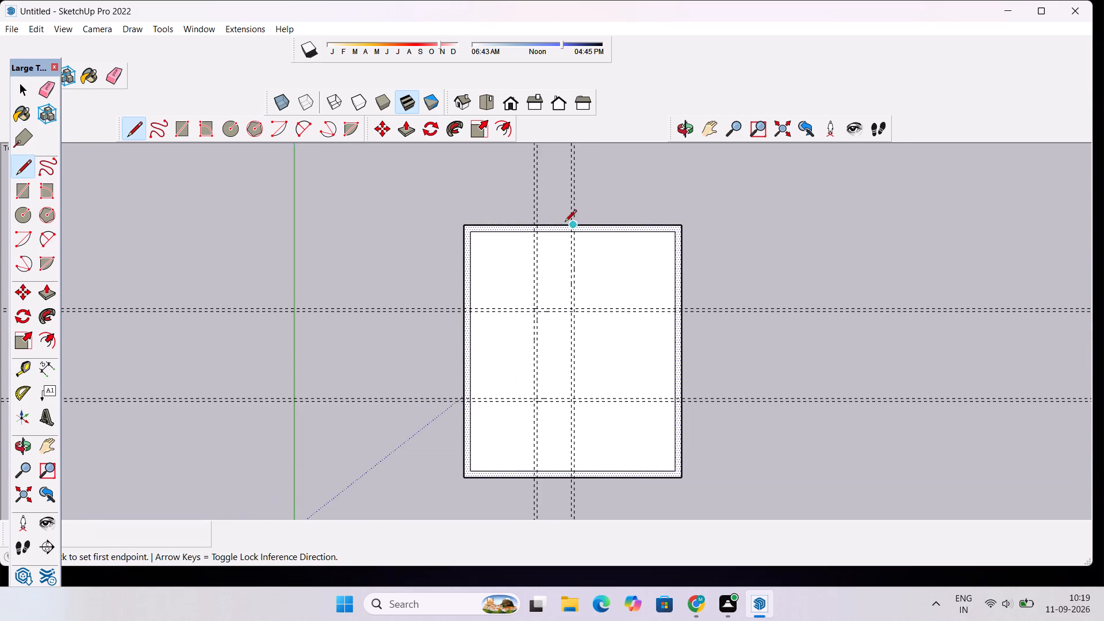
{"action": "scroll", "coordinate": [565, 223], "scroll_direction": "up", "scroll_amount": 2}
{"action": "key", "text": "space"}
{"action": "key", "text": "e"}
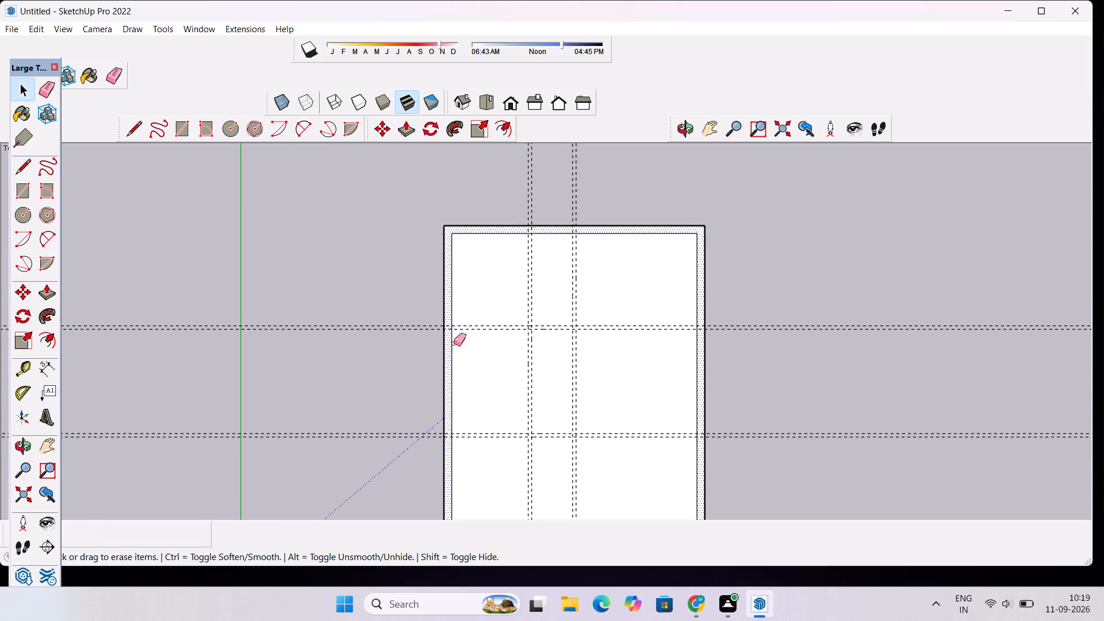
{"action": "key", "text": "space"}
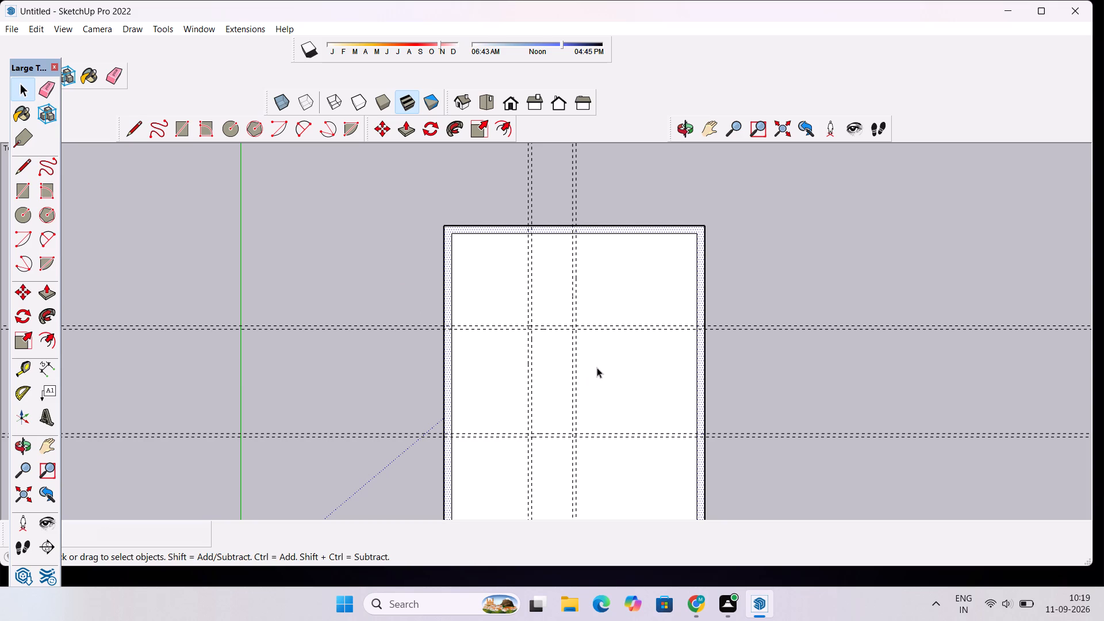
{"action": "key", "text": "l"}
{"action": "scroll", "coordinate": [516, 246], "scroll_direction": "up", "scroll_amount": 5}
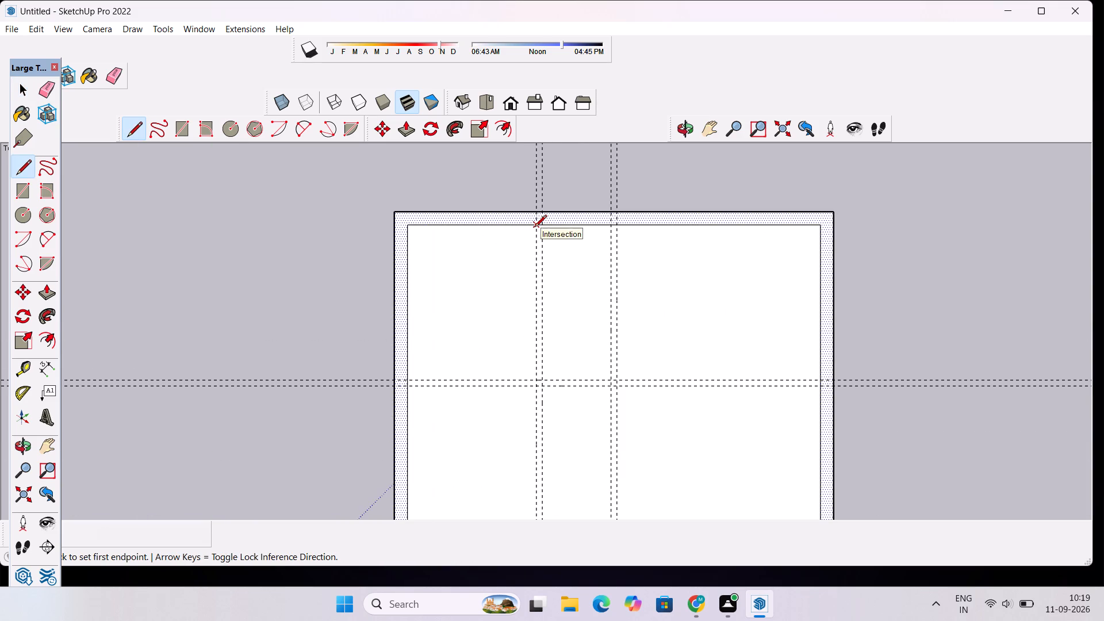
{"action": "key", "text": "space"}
Draw a 4" by 27'6" partition rectangle between the inner wall edges, along the guide pair nearest the green axis.
{"action": "type", "text": "r"}
{"action": "scroll", "coordinate": [536, 234], "scroll_direction": "up", "scroll_amount": 10}
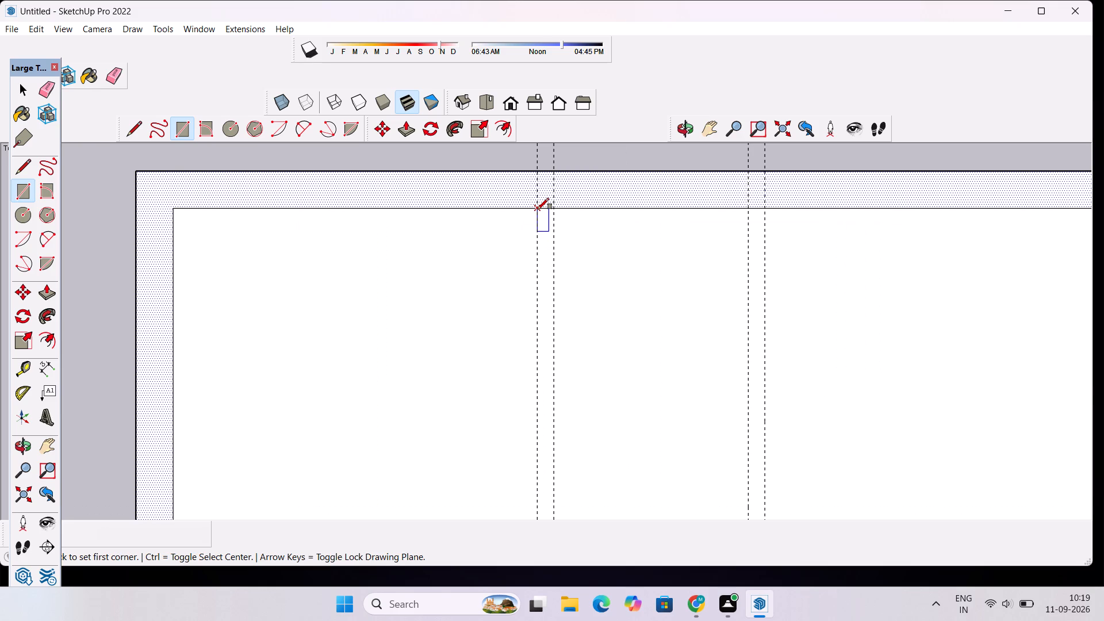
{"action": "left_click", "coordinate": [538, 208]}
{"action": "scroll", "coordinate": [571, 244], "scroll_direction": "down", "scroll_amount": 17}
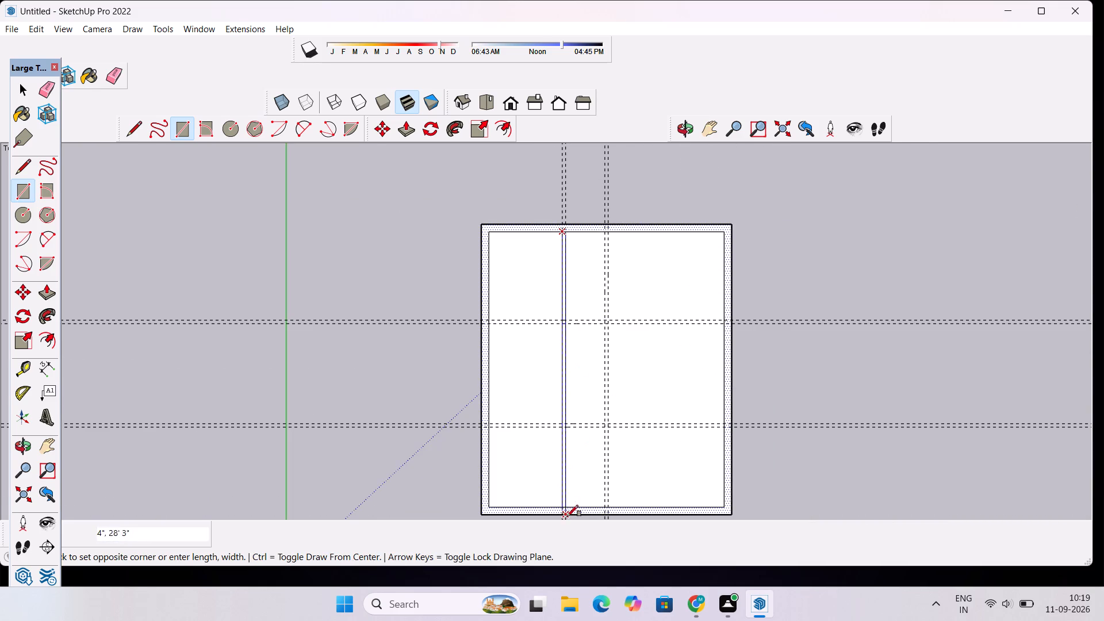
{"action": "scroll", "coordinate": [567, 520], "scroll_direction": "up", "scroll_amount": 12}
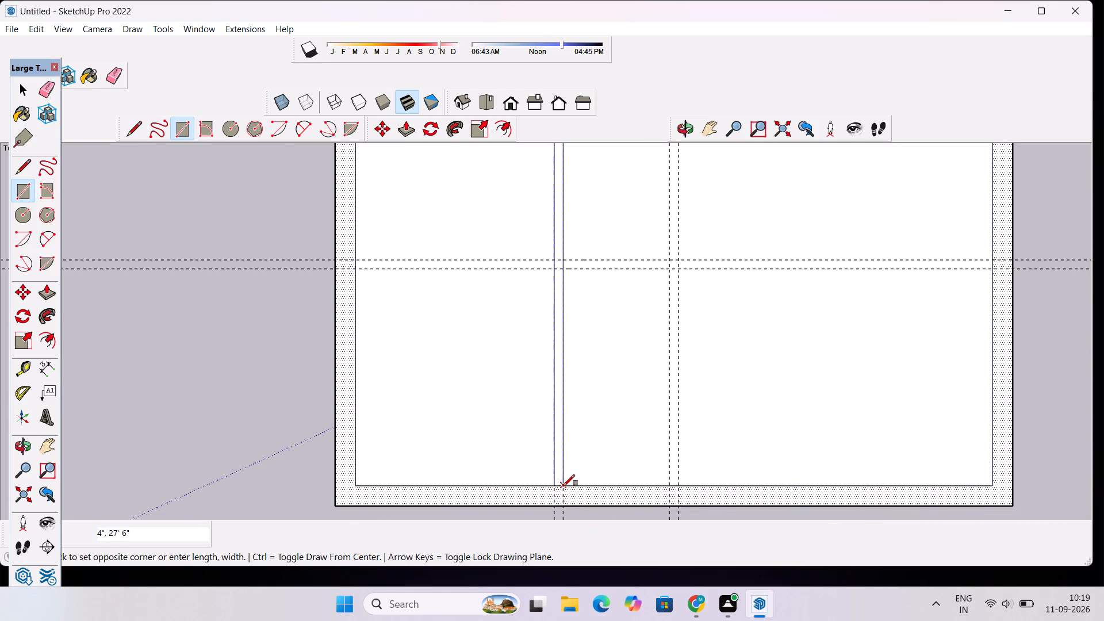
{"action": "left_click", "coordinate": [563, 486]}
Draw a 4" wide partition rectangle along the other guide pair parallel to the green axis, spanning between the inner wall edges.
{"action": "scroll", "coordinate": [580, 462], "scroll_direction": "down", "scroll_amount": 14}
{"action": "scroll", "coordinate": [592, 244], "scroll_direction": "up", "scroll_amount": 15}
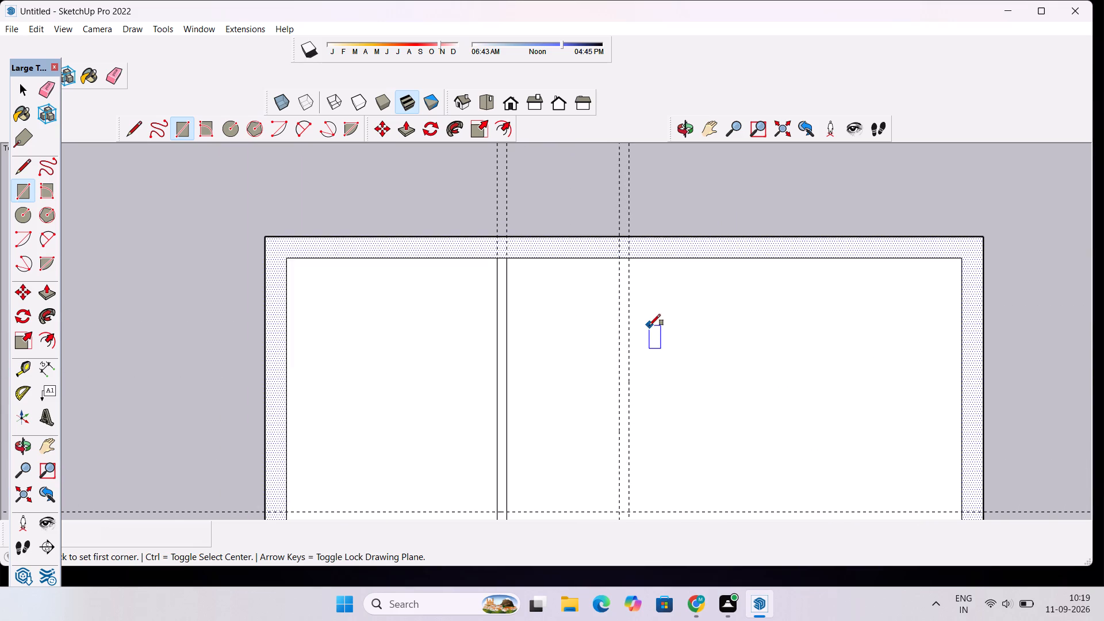
{"action": "scroll", "coordinate": [569, 190], "scroll_direction": "up", "scroll_amount": 10}
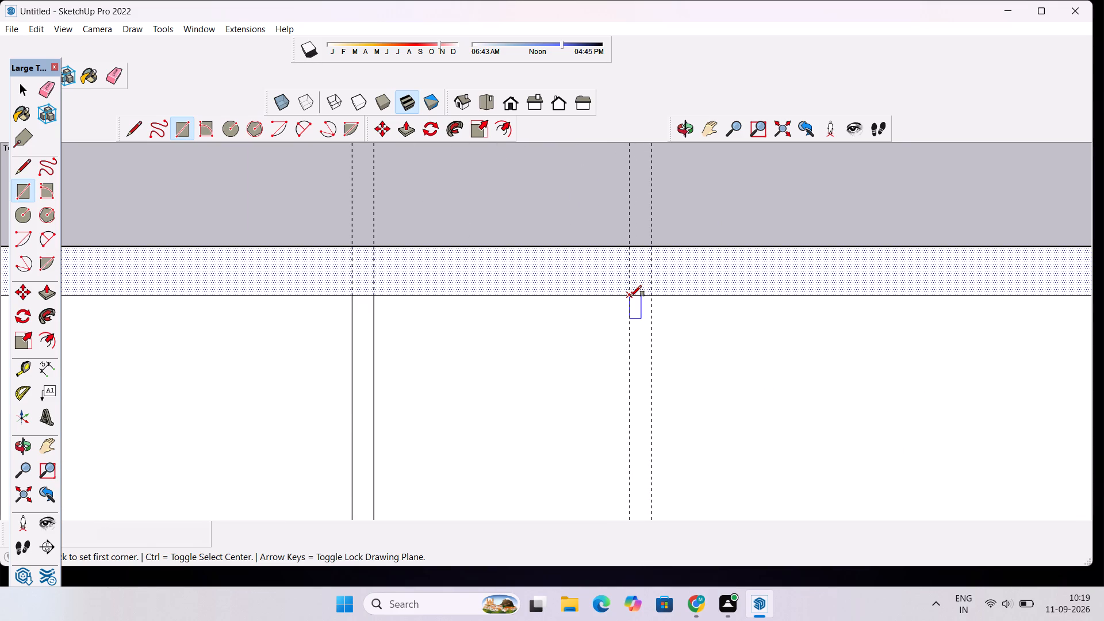
{"action": "left_click", "coordinate": [629, 295]}
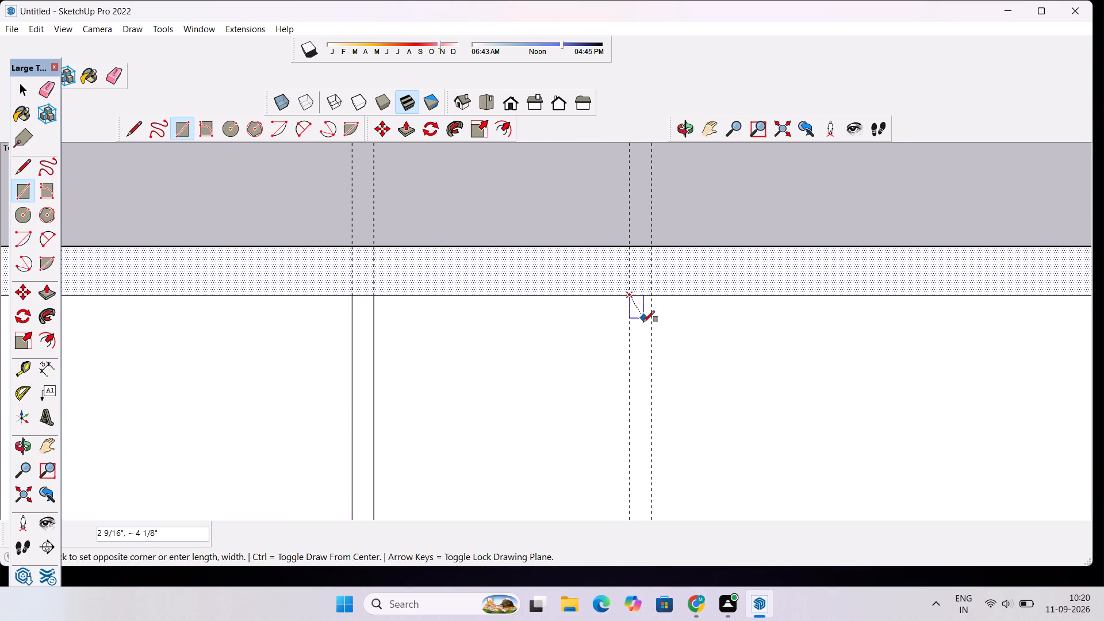
{"action": "scroll", "coordinate": [643, 318], "scroll_direction": "down", "scroll_amount": 20}
{"action": "scroll", "coordinate": [643, 318], "scroll_direction": "down", "scroll_amount": 9}
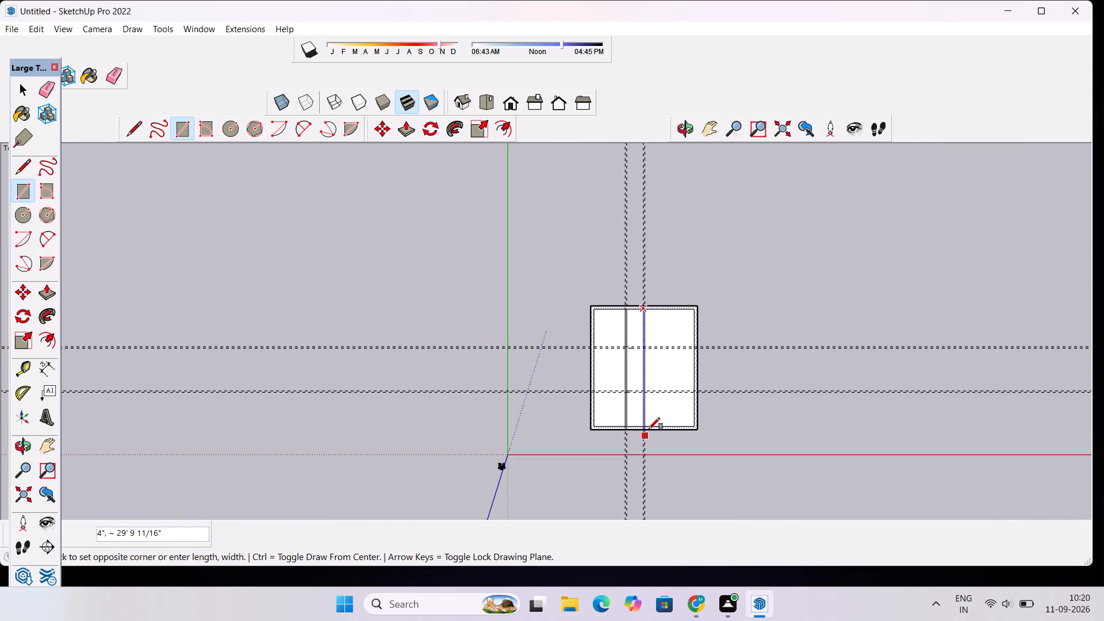
{"action": "scroll", "coordinate": [649, 428], "scroll_direction": "up", "scroll_amount": 19}
{"action": "scroll", "coordinate": [614, 434], "scroll_direction": "up", "scroll_amount": 10}
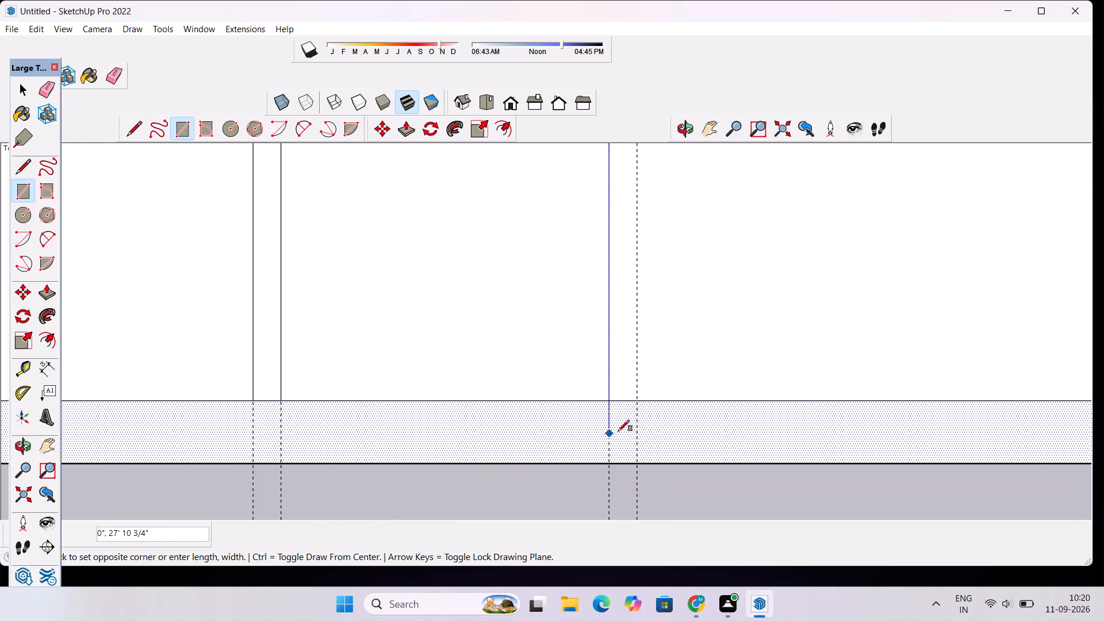
{"action": "left_click", "coordinate": [637, 402]}
Draw a 4" by 23'6" partition rectangle between the inner side wall edges, along the guide pair farthest from the red axis.
{"action": "scroll", "coordinate": [637, 401], "scroll_direction": "down", "scroll_amount": 12}
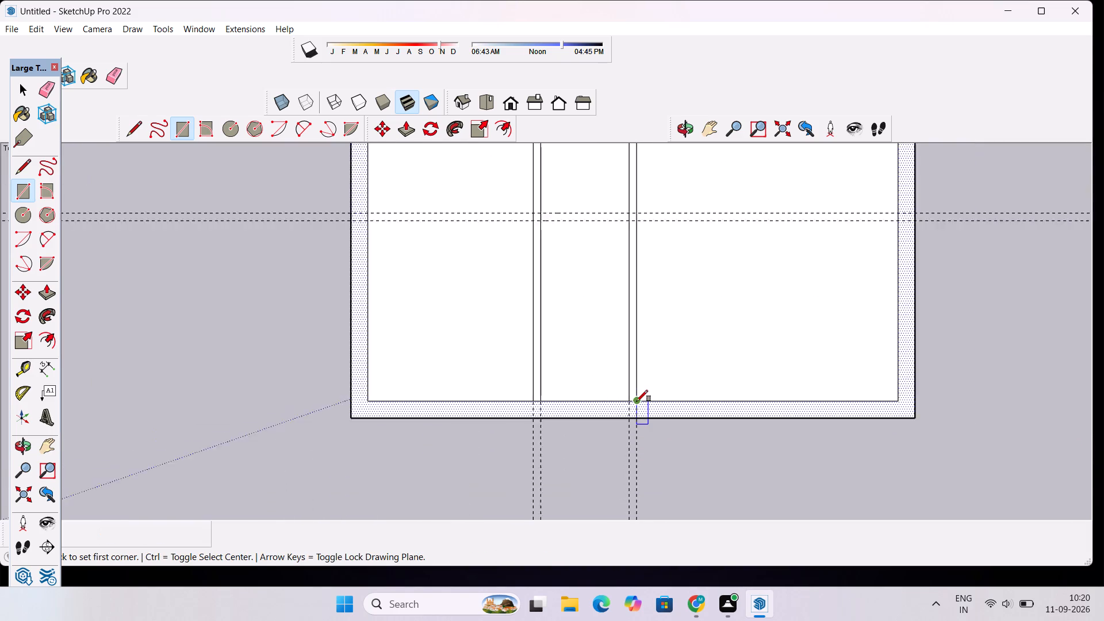
{"action": "scroll", "coordinate": [637, 401], "scroll_direction": "down", "scroll_amount": 17}
{"action": "scroll", "coordinate": [600, 297], "scroll_direction": "up", "scroll_amount": 11}
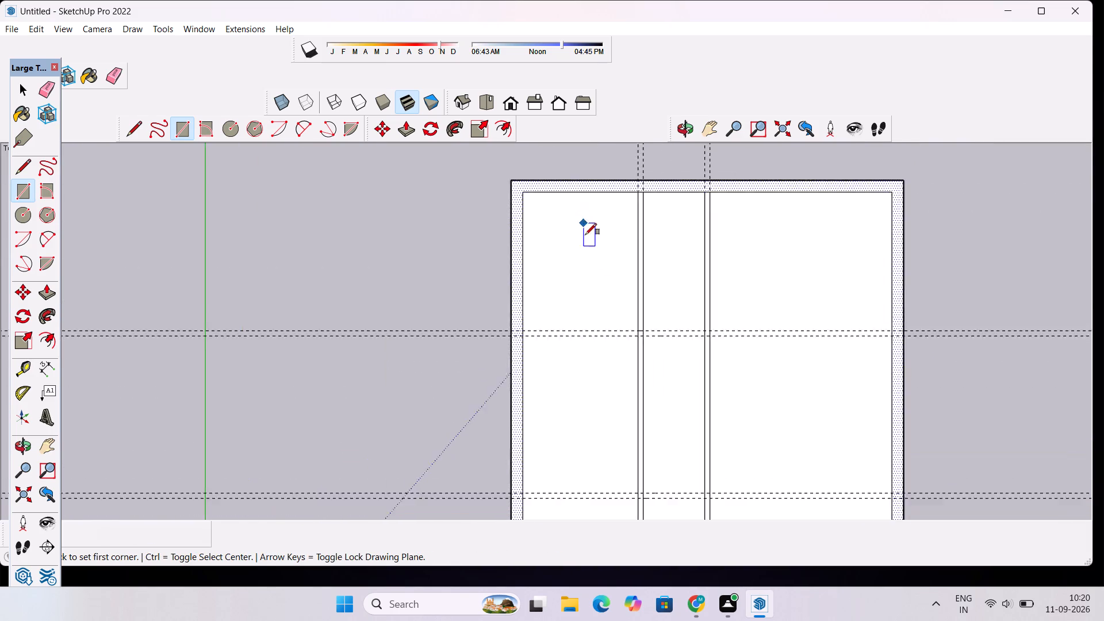
{"action": "scroll", "coordinate": [585, 235], "scroll_direction": "up", "scroll_amount": 3}
{"action": "scroll", "coordinate": [484, 397], "scroll_direction": "up", "scroll_amount": 1}
{"action": "scroll", "coordinate": [488, 360], "scroll_direction": "down", "scroll_amount": 7}
{"action": "scroll", "coordinate": [489, 381], "scroll_direction": "up", "scroll_amount": 11}
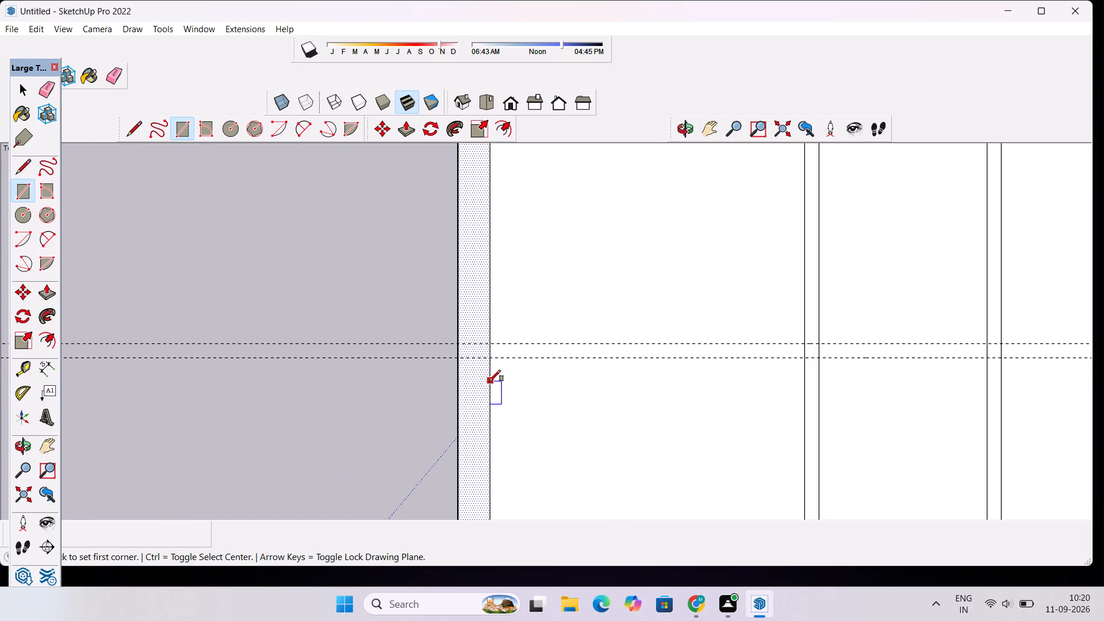
{"action": "left_click", "coordinate": [492, 344]}
{"action": "scroll", "coordinate": [568, 363], "scroll_direction": "down", "scroll_amount": 8}
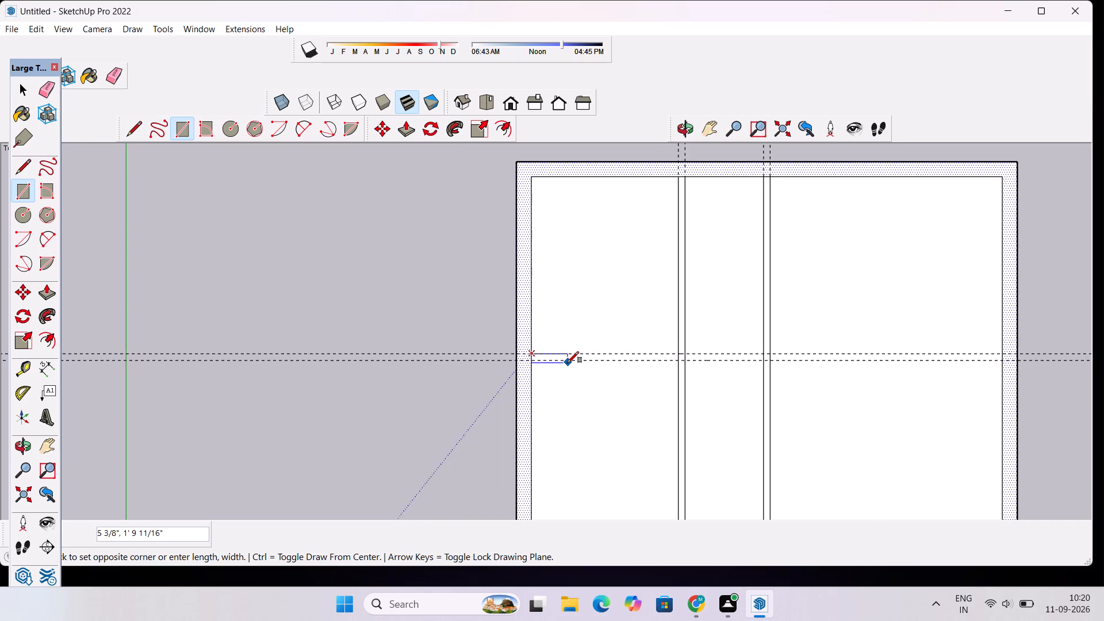
{"action": "scroll", "coordinate": [568, 363], "scroll_direction": "down", "scroll_amount": 5}
{"action": "scroll", "coordinate": [872, 362], "scroll_direction": "up", "scroll_amount": 11}
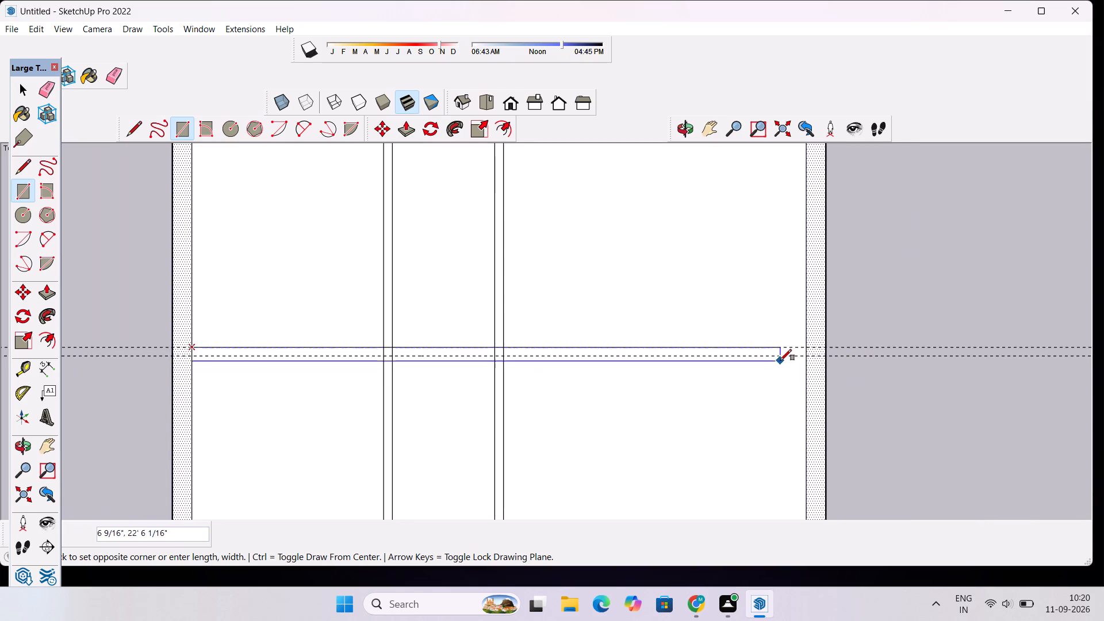
{"action": "scroll", "coordinate": [780, 360], "scroll_direction": "up", "scroll_amount": 11}
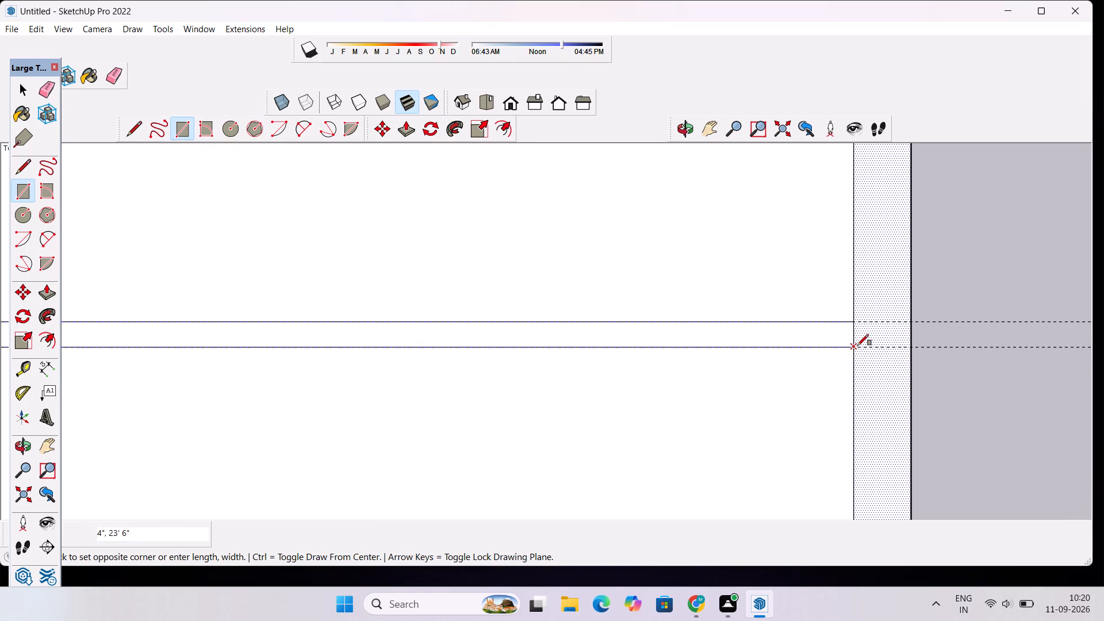
{"action": "left_click", "coordinate": [857, 346]}
Draw a 4" by 23'6" partition rectangle between the inner side wall edges, along the guide pair nearest the red axis.
{"action": "scroll", "coordinate": [822, 308], "scroll_direction": "down", "scroll_amount": 15}
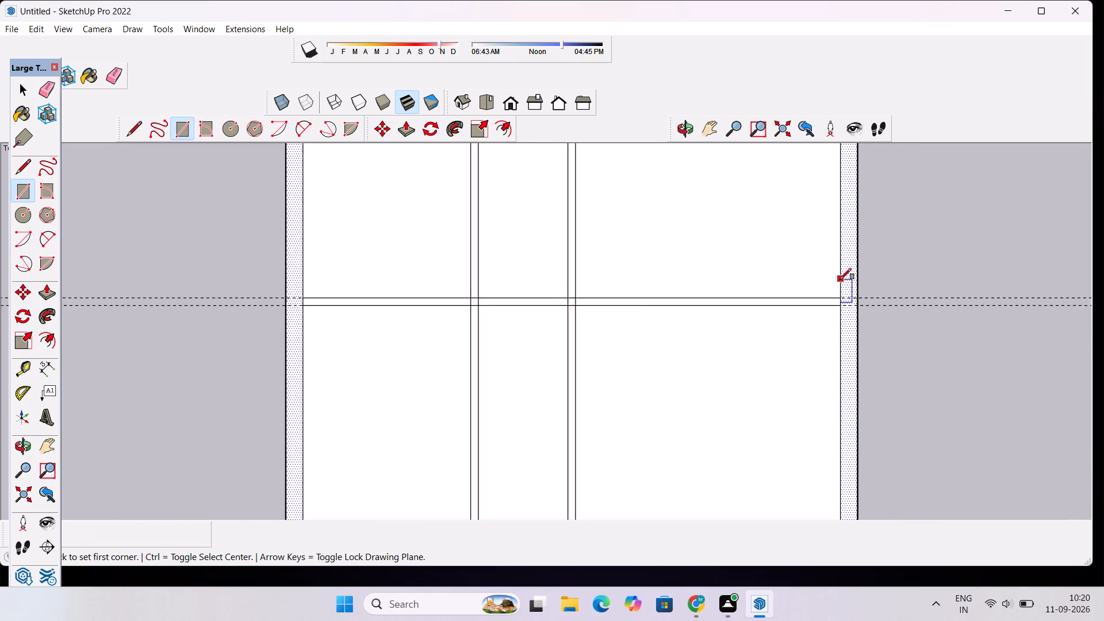
{"action": "scroll", "coordinate": [840, 279], "scroll_direction": "down", "scroll_amount": 9}
{"action": "scroll", "coordinate": [692, 438], "scroll_direction": "up", "scroll_amount": 9}
{"action": "scroll", "coordinate": [612, 405], "scroll_direction": "up", "scroll_amount": 1}
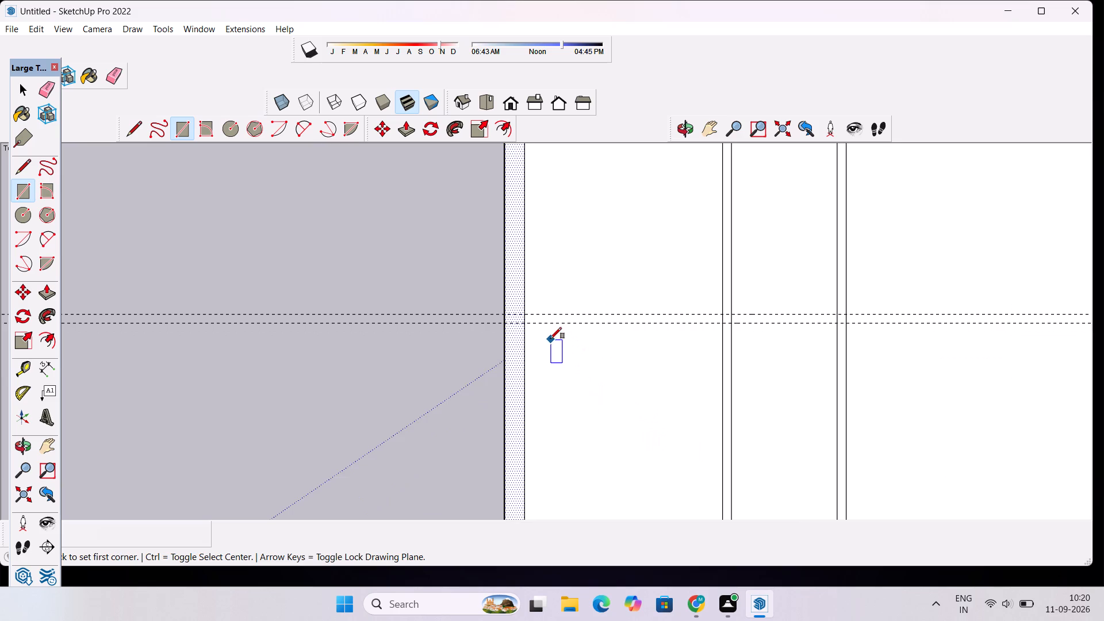
{"action": "scroll", "coordinate": [547, 338], "scroll_direction": "up", "scroll_amount": 3}
{"action": "left_click", "coordinate": [515, 304]}
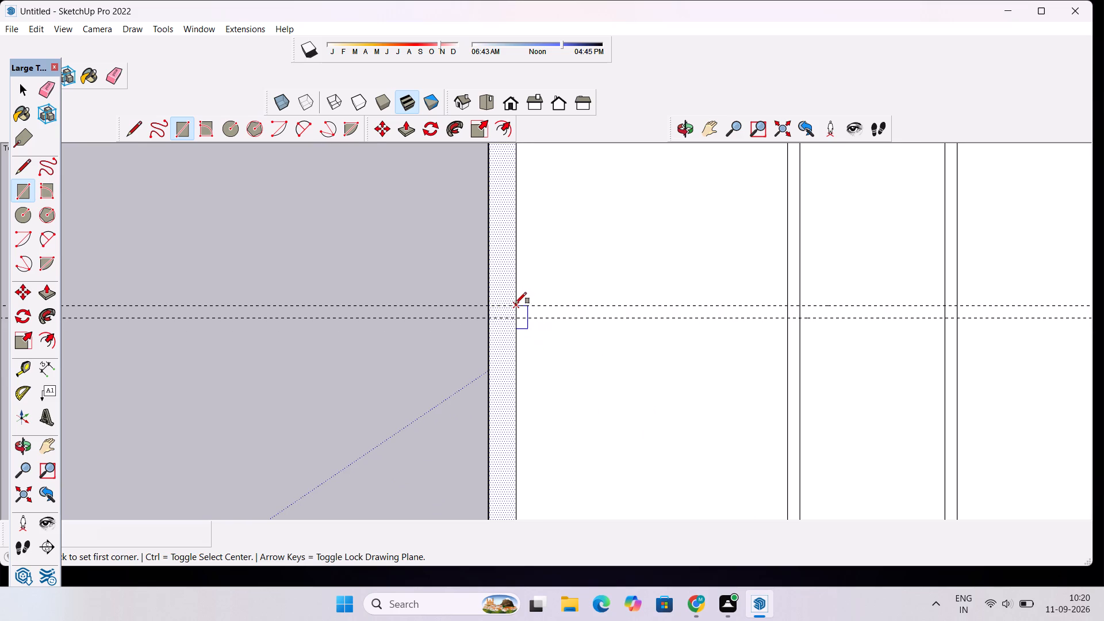
{"action": "scroll", "coordinate": [614, 317], "scroll_direction": "down", "scroll_amount": 16}
{"action": "scroll", "coordinate": [768, 325], "scroll_direction": "up", "scroll_amount": 10}
{"action": "scroll", "coordinate": [812, 307], "scroll_direction": "up", "scroll_amount": 4}
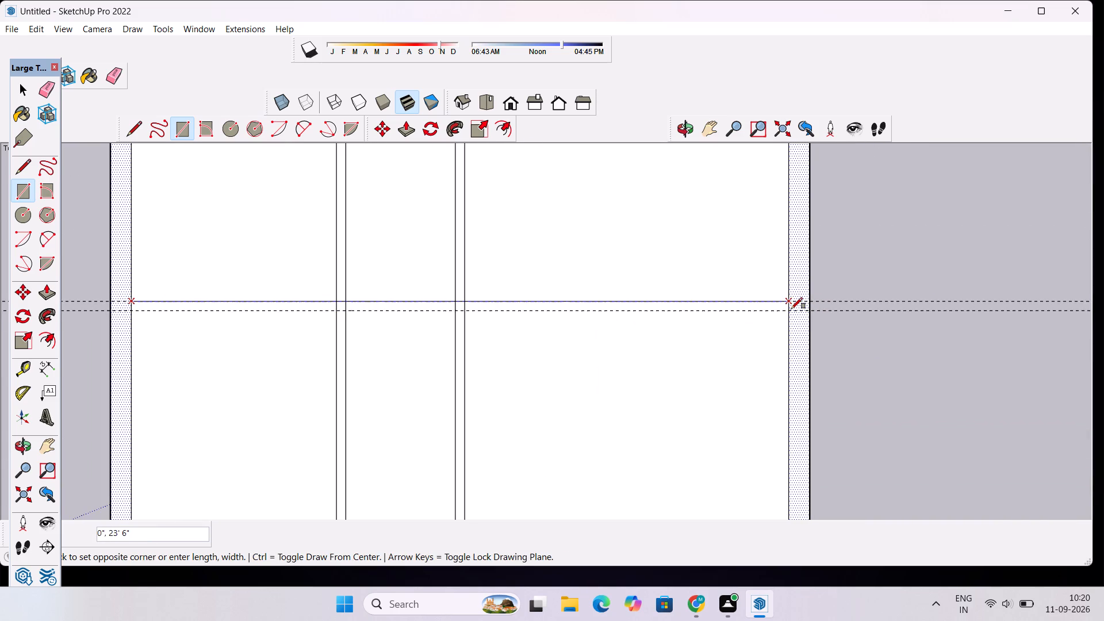
{"action": "left_click", "coordinate": [791, 310]}
{"action": "key", "text": "space"}
Erase the guides and the segment of the partition nearest the green axis, beyond the cross partition farthest from the red axis.
{"action": "scroll", "coordinate": [791, 310], "scroll_direction": "down", "scroll_amount": 7}
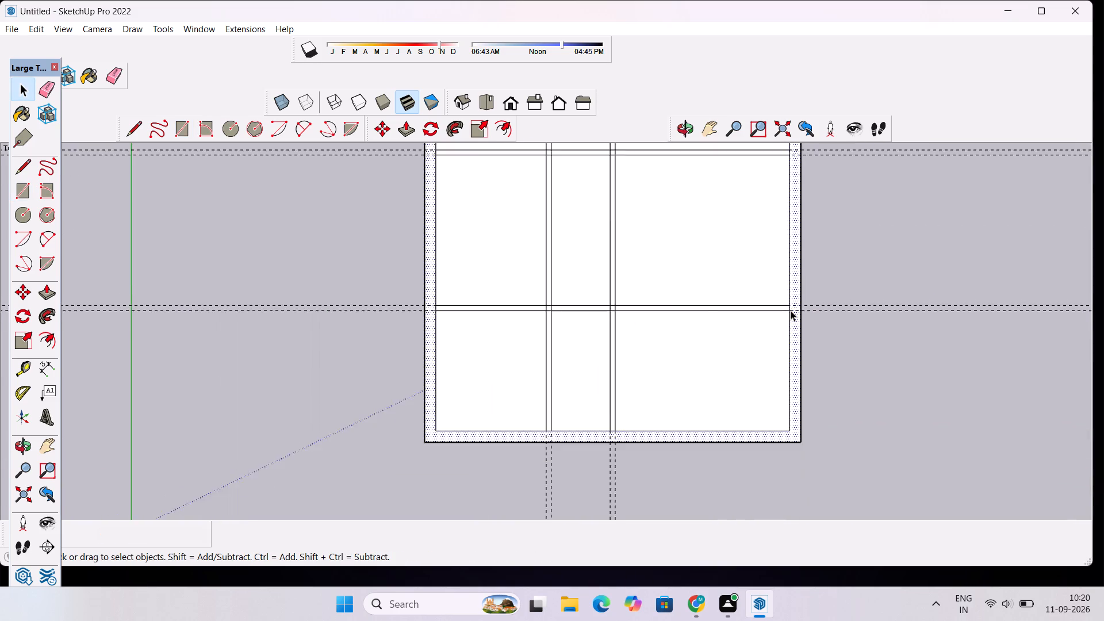
{"action": "scroll", "coordinate": [791, 310], "scroll_direction": "down", "scroll_amount": 7}
{"action": "left_click", "coordinate": [680, 127]}
{"action": "left_click_drag", "start_coordinate": [689, 256], "coordinate": [694, 222]}
{"action": "scroll", "coordinate": [689, 189], "scroll_direction": "up", "scroll_amount": 2}
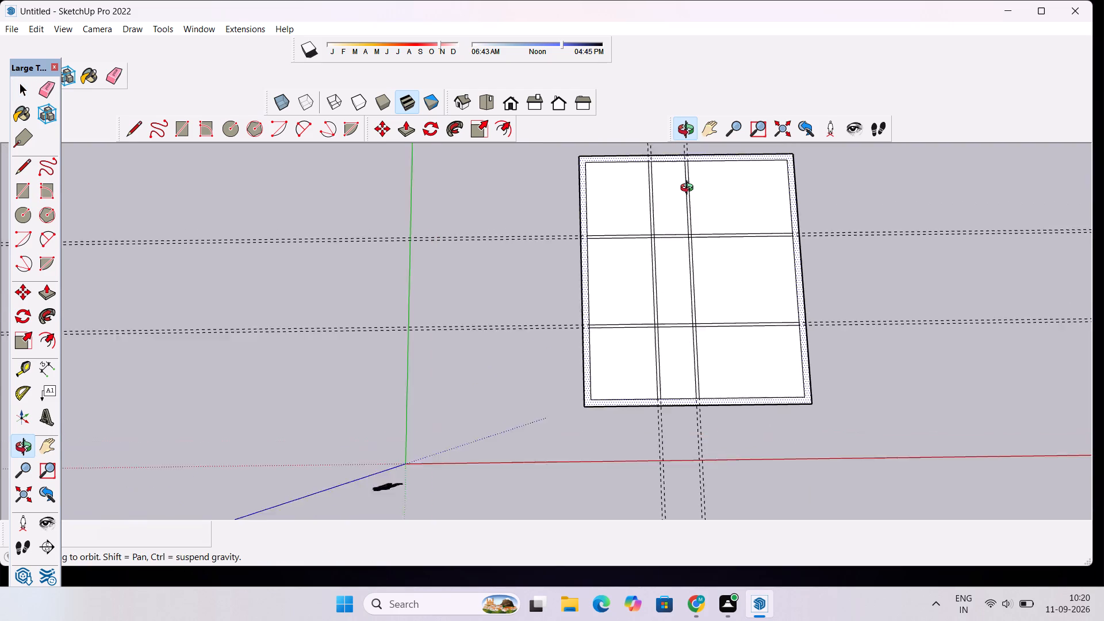
{"action": "scroll", "coordinate": [689, 189], "scroll_direction": "up", "scroll_amount": 3}
{"action": "left_click_drag", "start_coordinate": [710, 218], "coordinate": [691, 231]}
{"action": "scroll", "coordinate": [680, 195], "scroll_direction": "down", "scroll_amount": 4}
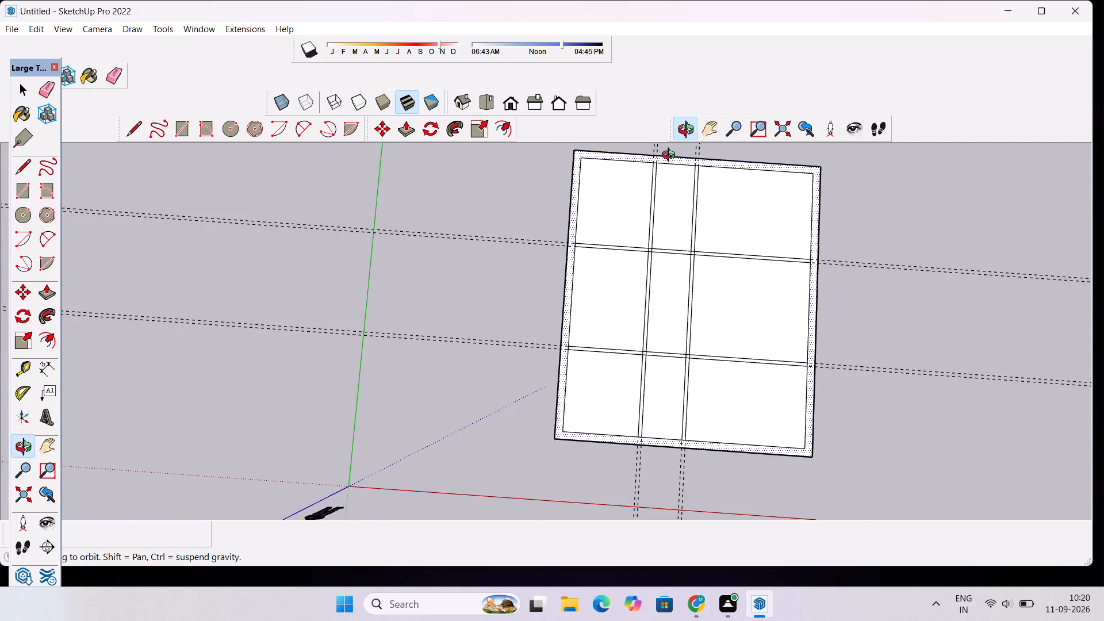
{"action": "left_click_drag", "start_coordinate": [671, 156], "coordinate": [650, 154]}
{"action": "left_click_drag", "start_coordinate": [587, 293], "coordinate": [638, 293]}
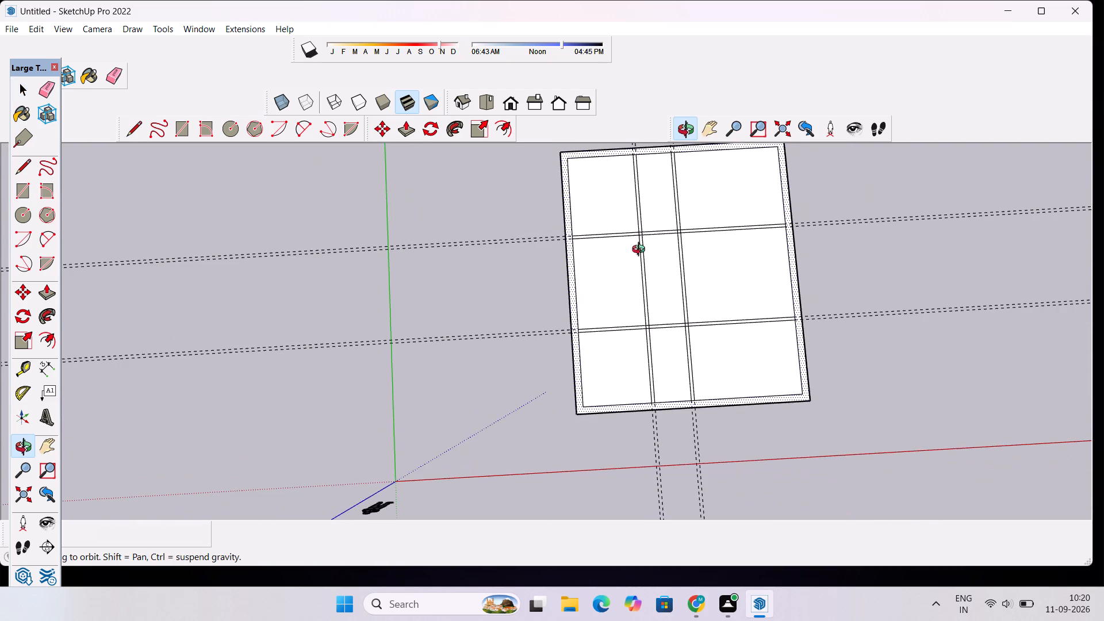
{"action": "scroll", "coordinate": [634, 222], "scroll_direction": "down", "scroll_amount": 9}
{"action": "scroll", "coordinate": [634, 191], "scroll_direction": "up", "scroll_amount": 18}
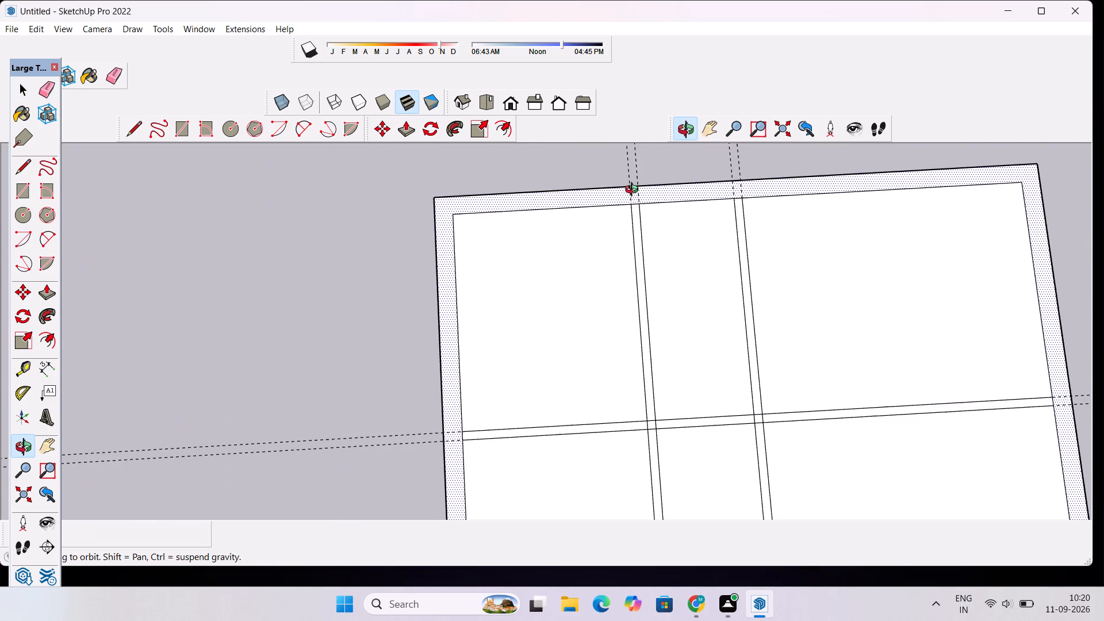
{"action": "scroll", "coordinate": [637, 191], "scroll_direction": "up", "scroll_amount": 3}
{"action": "scroll", "coordinate": [641, 196], "scroll_direction": "down", "scroll_amount": 4}
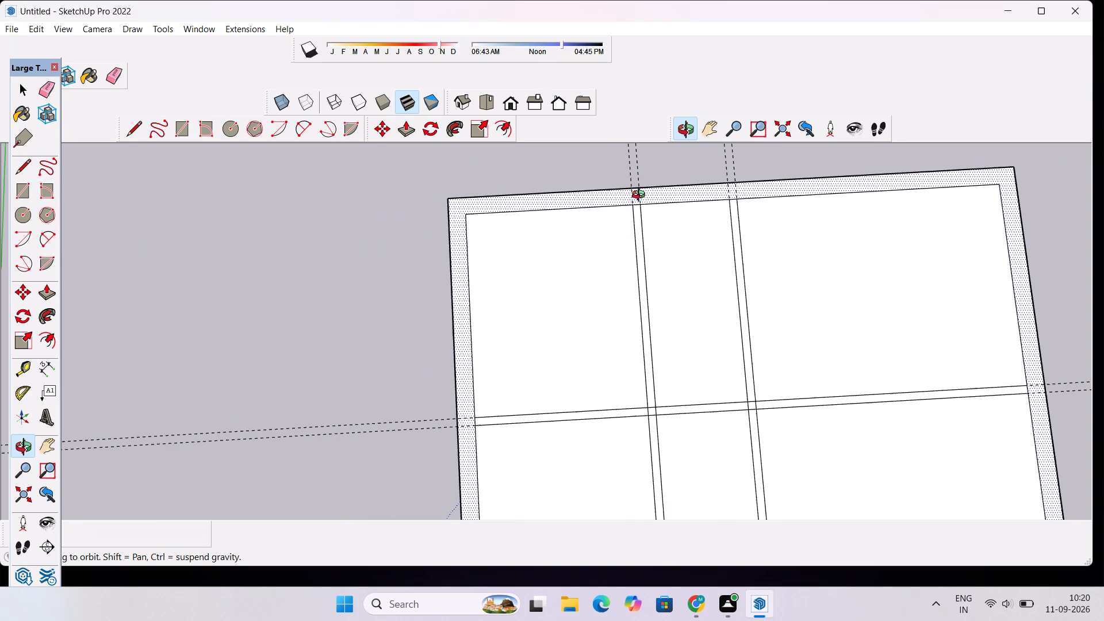
{"action": "key", "text": "space"}
{"action": "scroll", "coordinate": [639, 189], "scroll_direction": "down", "scroll_amount": 5}
{"action": "key", "text": "e"}
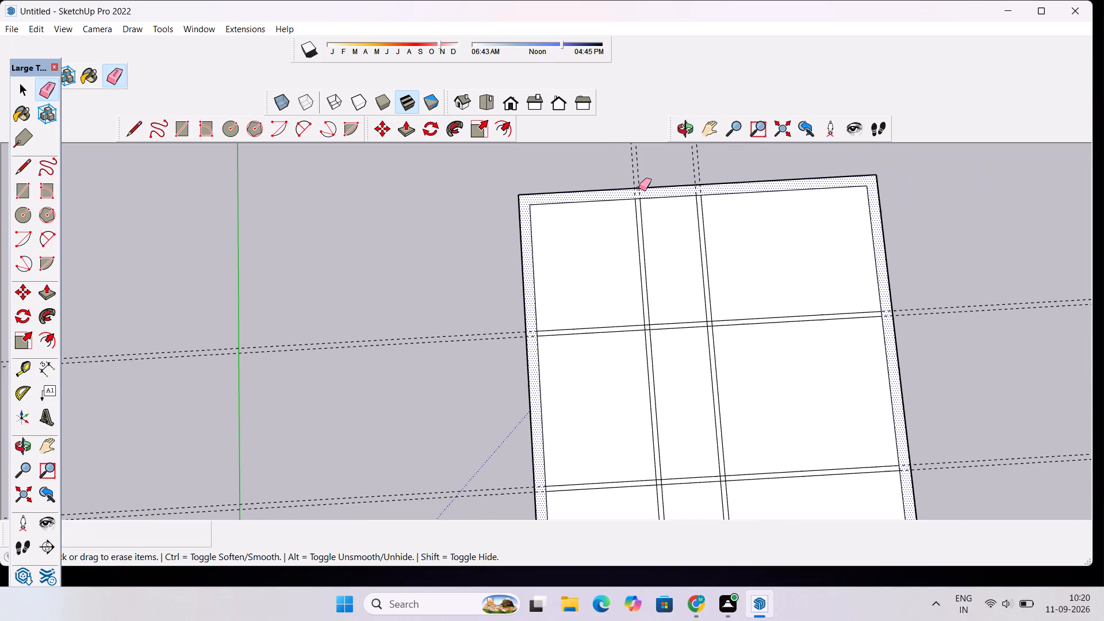
{"action": "scroll", "coordinate": [662, 216], "scroll_direction": "down", "scroll_amount": 1}
{"action": "left_click_drag", "start_coordinate": [663, 224], "coordinate": [635, 264]}
Erase the remaining guides along both cross partitions and along the partition farther from the green axis.
{"action": "scroll", "coordinate": [635, 264], "scroll_direction": "down", "scroll_amount": 6}
{"action": "left_click_drag", "start_coordinate": [846, 243], "coordinate": [873, 392]}
{"action": "left_click_drag", "start_coordinate": [529, 293], "coordinate": [542, 382]}
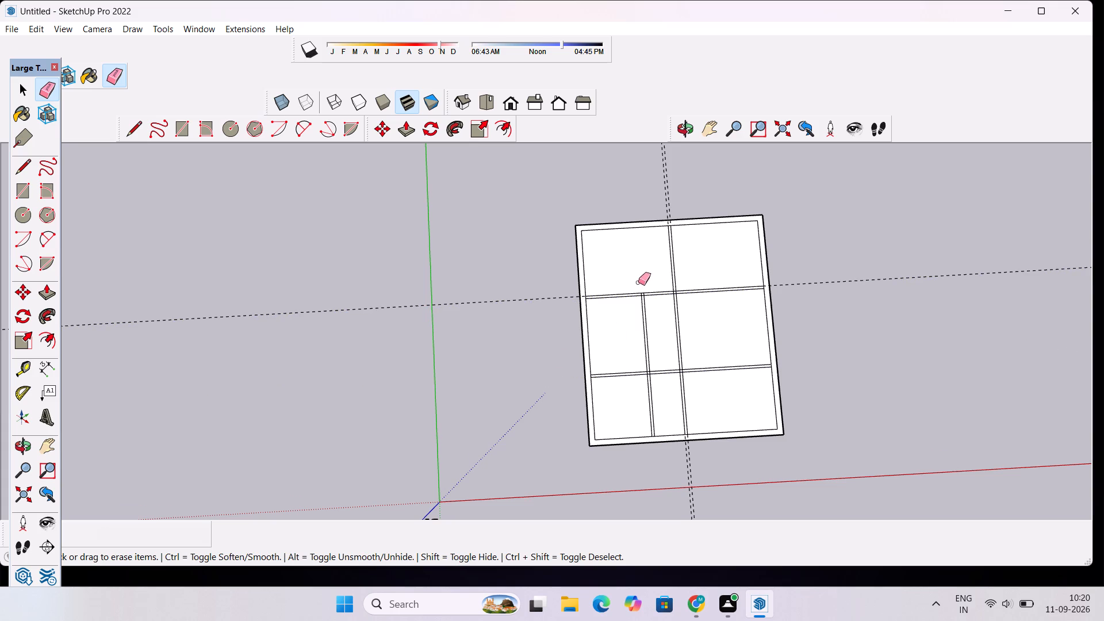
{"action": "left_click_drag", "start_coordinate": [541, 272], "coordinate": [545, 315]}
{"action": "left_click_drag", "start_coordinate": [546, 309], "coordinate": [547, 289]}
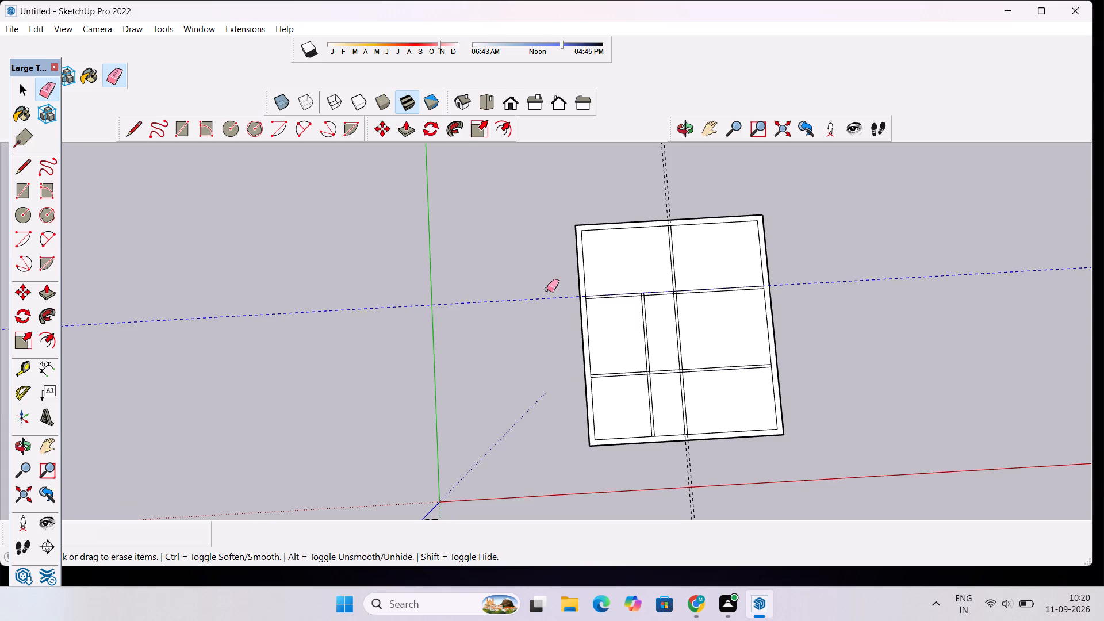
{"action": "scroll", "coordinate": [700, 313], "scroll_direction": "up", "scroll_amount": 3}
{"action": "left_click_drag", "start_coordinate": [667, 166], "coordinate": [641, 179]}
Erase the partition farther from the green axis in the middle and red-axis-side bays, including its short lines inside the cross partition.
{"action": "left_click_drag", "start_coordinate": [678, 327], "coordinate": [666, 345]}
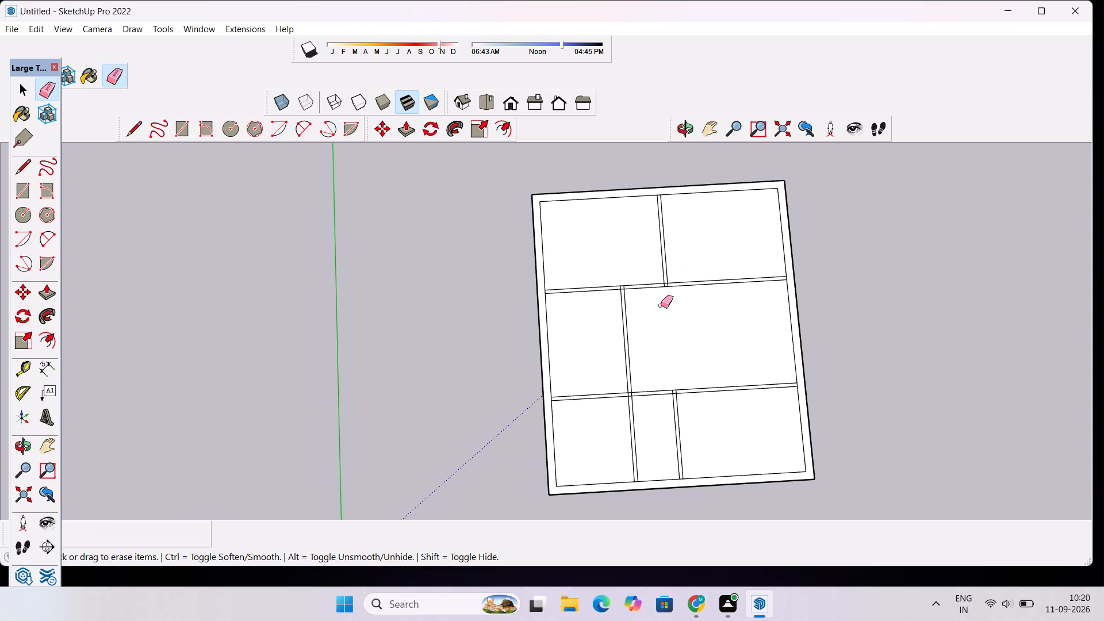
{"action": "left_click_drag", "start_coordinate": [695, 415], "coordinate": [627, 441]}
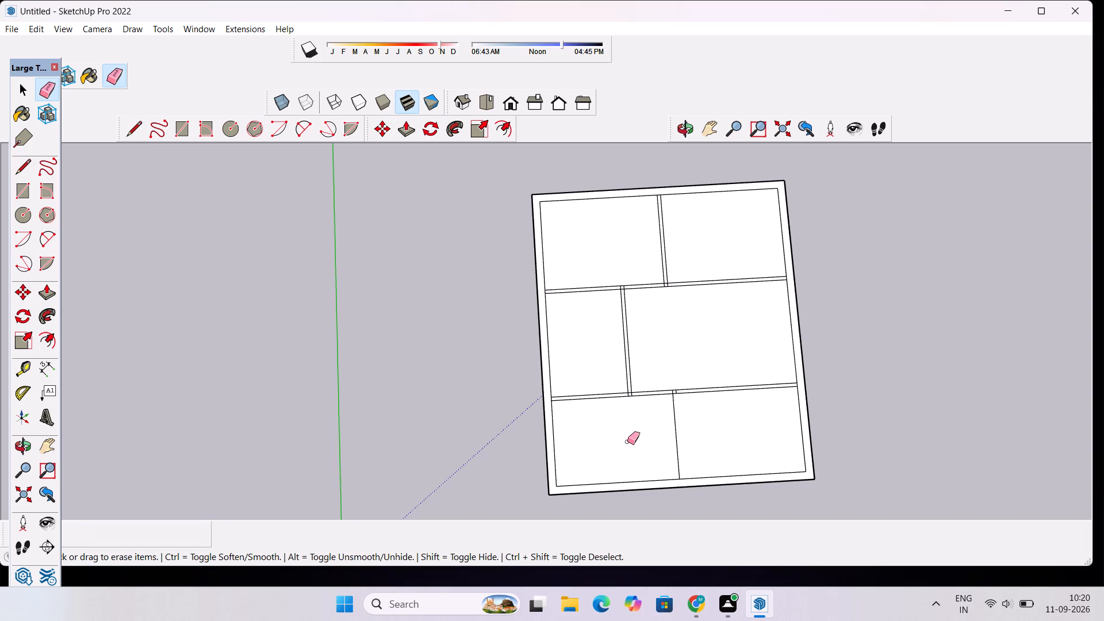
{"action": "key", "text": "ctrl+z"}
{"action": "left_click_drag", "start_coordinate": [695, 430], "coordinate": [646, 465]}
{"action": "left_click_drag", "start_coordinate": [661, 451], "coordinate": [675, 428]}
{"action": "scroll", "coordinate": [687, 402], "scroll_direction": "up", "scroll_amount": 6}
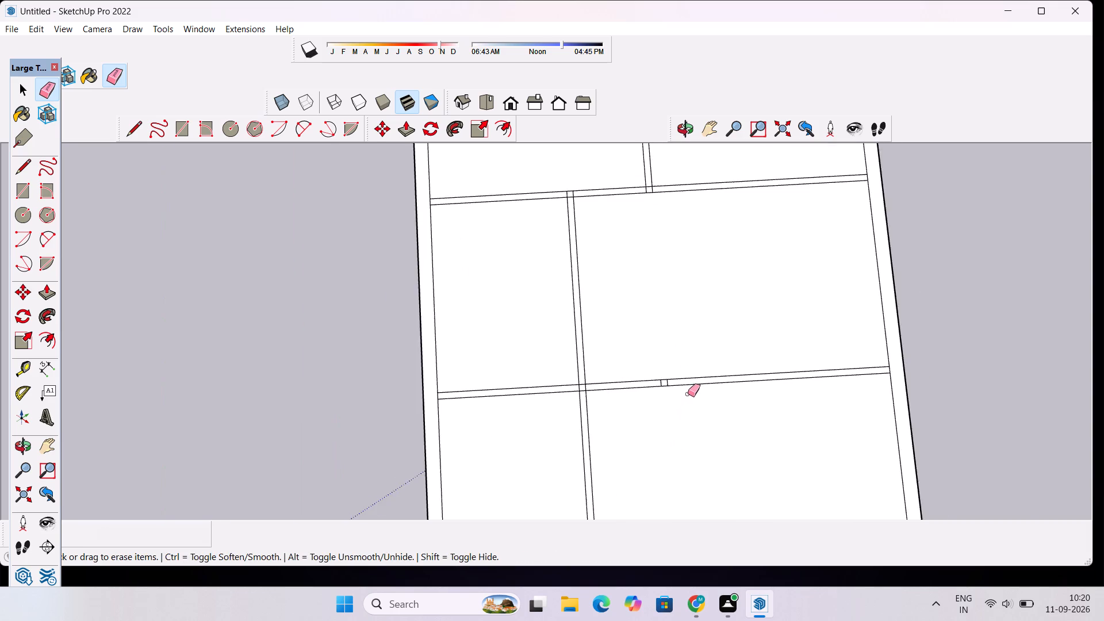
{"action": "scroll", "coordinate": [688, 394], "scroll_direction": "up", "scroll_amount": 10}
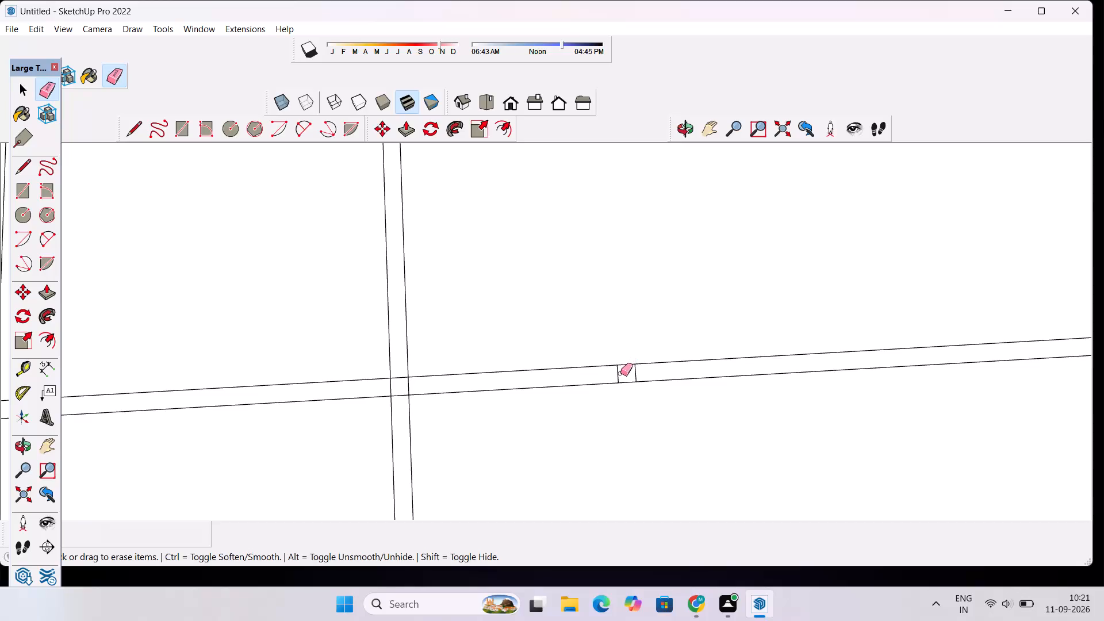
{"action": "left_click", "coordinate": [619, 376]}
{"action": "left_click", "coordinate": [637, 371]}
Erase the remaining partition segment between the cross partition nearest the red axis and the adjacent outer wall.
{"action": "scroll", "coordinate": [746, 263], "scroll_direction": "down", "scroll_amount": 5}
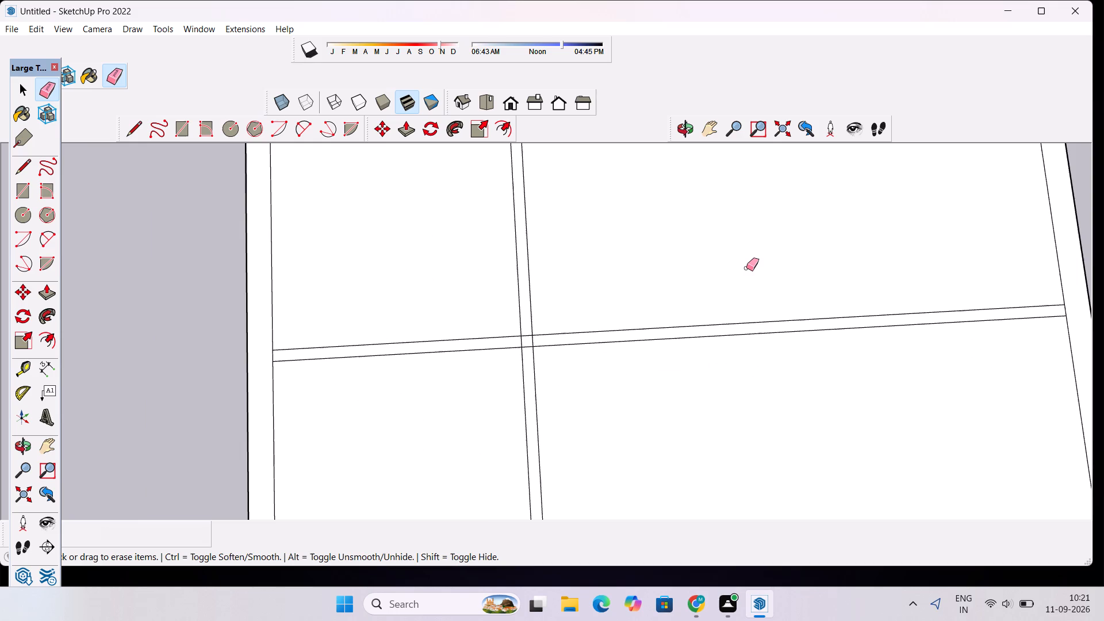
{"action": "scroll", "coordinate": [746, 267], "scroll_direction": "down", "scroll_amount": 14}
{"action": "left_click", "coordinate": [687, 130]}
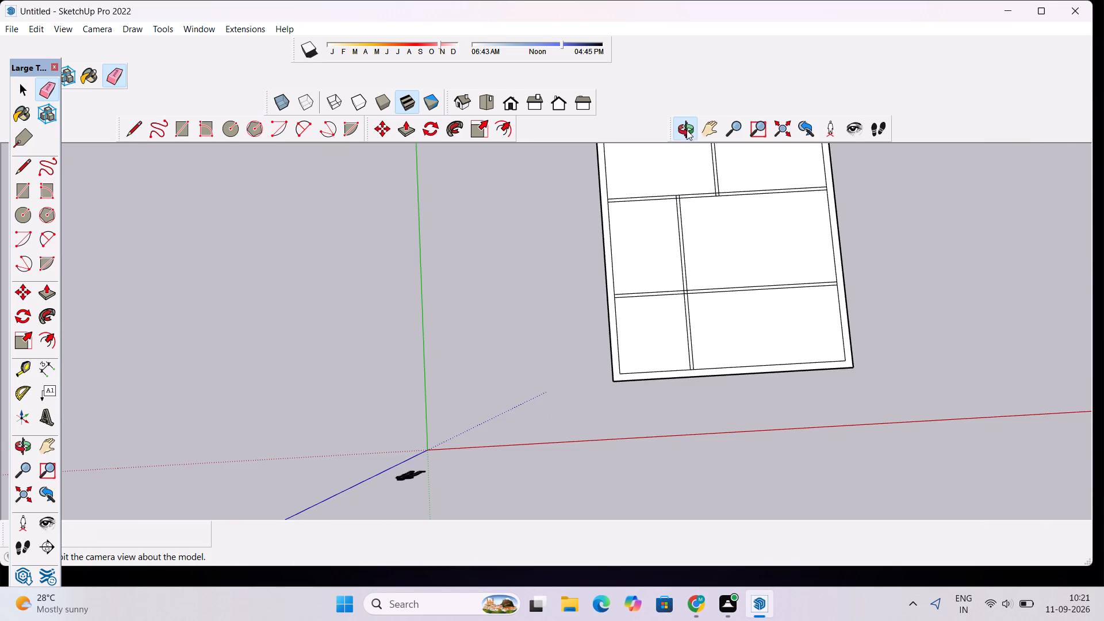
{"action": "left_click_drag", "start_coordinate": [730, 242], "coordinate": [684, 235]}
{"action": "scroll", "coordinate": [682, 234], "scroll_direction": "down", "scroll_amount": 5}
{"action": "scroll", "coordinate": [748, 164], "scroll_direction": "up", "scroll_amount": 5}
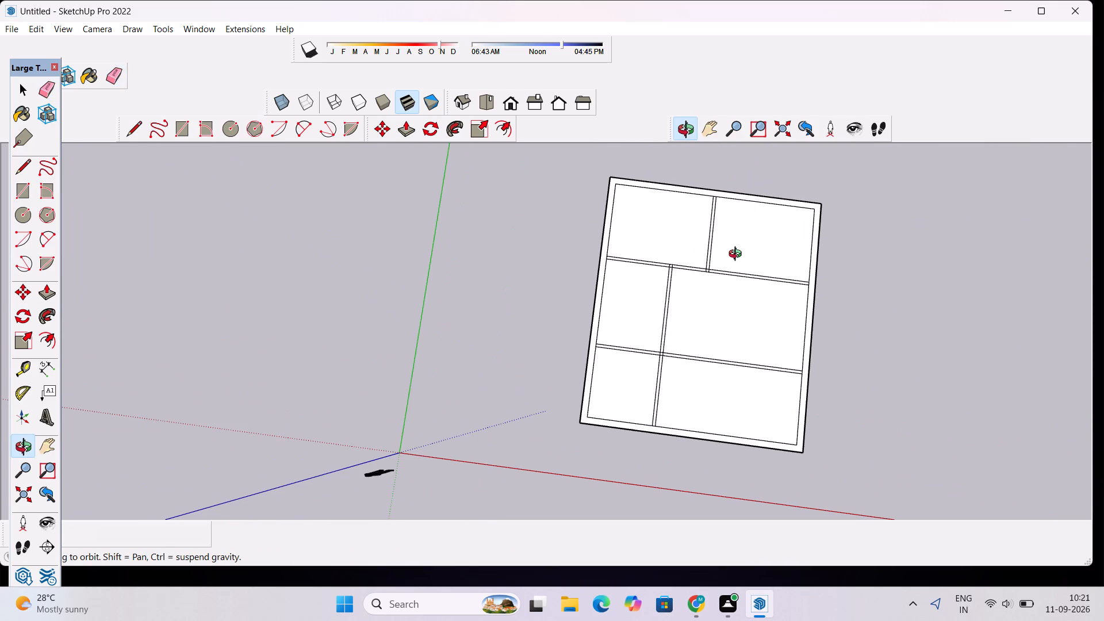
{"action": "scroll", "coordinate": [712, 270], "scroll_direction": "down", "scroll_amount": 2}
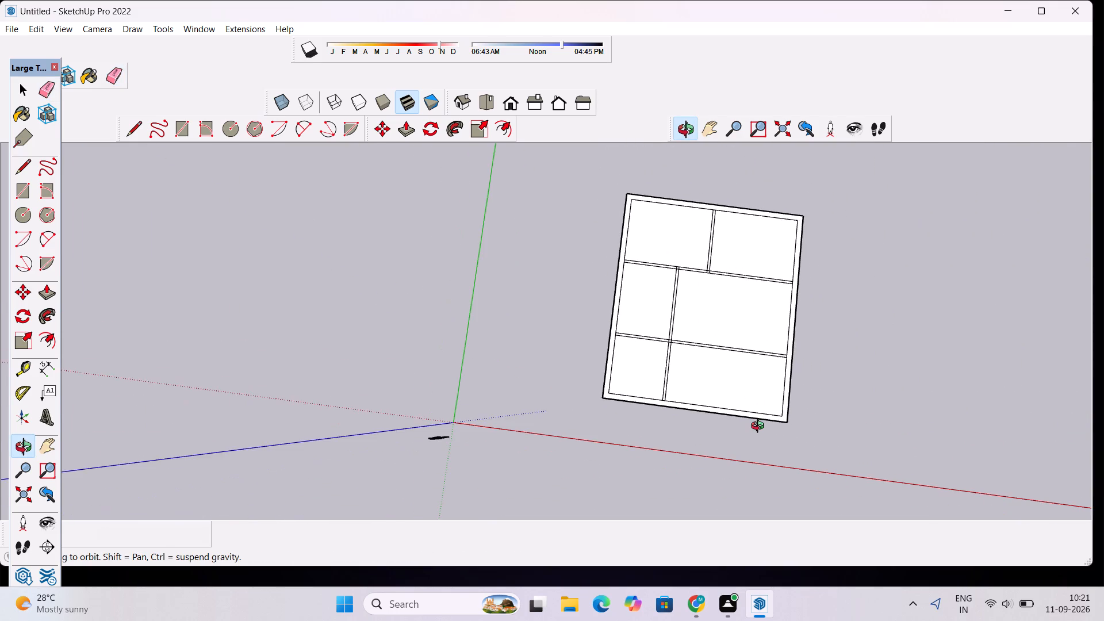
{"action": "scroll", "coordinate": [760, 427], "scroll_direction": "up", "scroll_amount": 7}
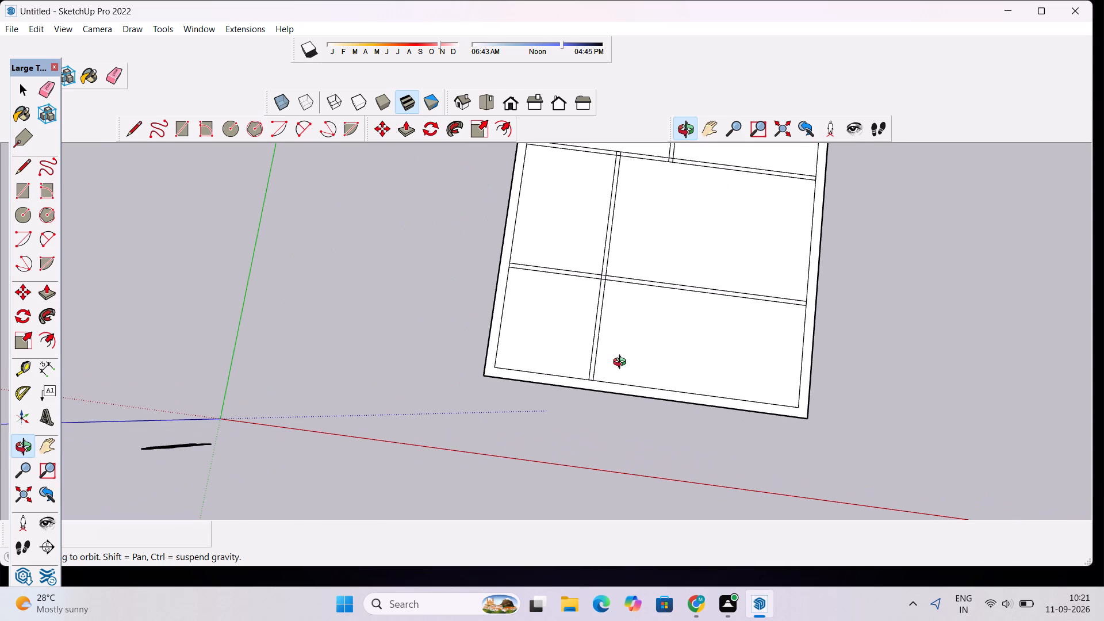
{"action": "key", "text": "e"}
{"action": "left_click_drag", "start_coordinate": [619, 313], "coordinate": [592, 325]}
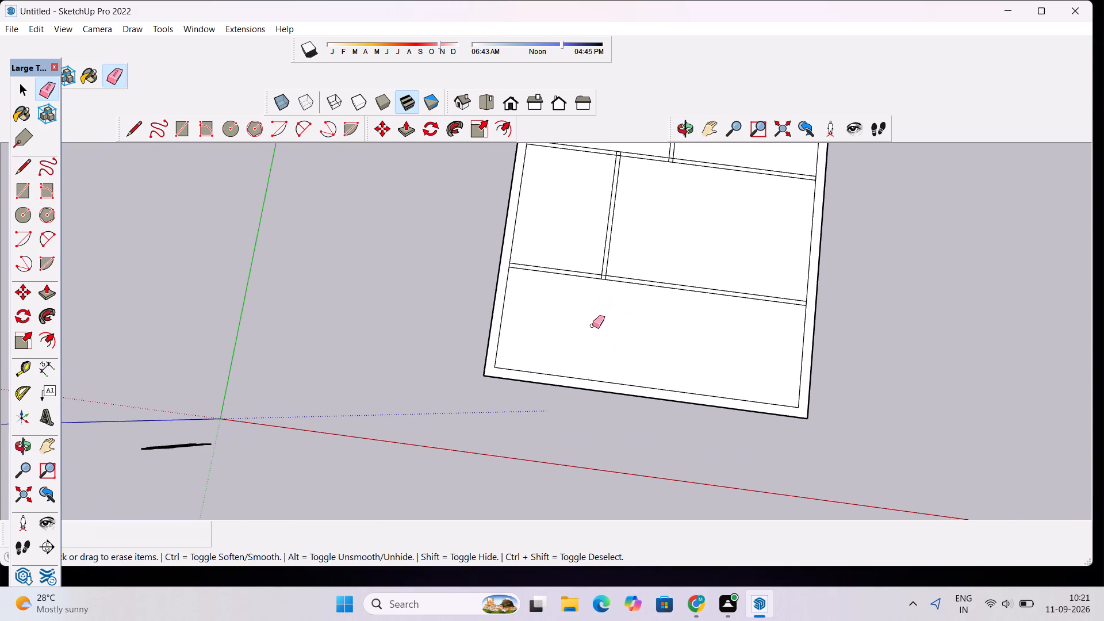
{"action": "key", "text": "space"}
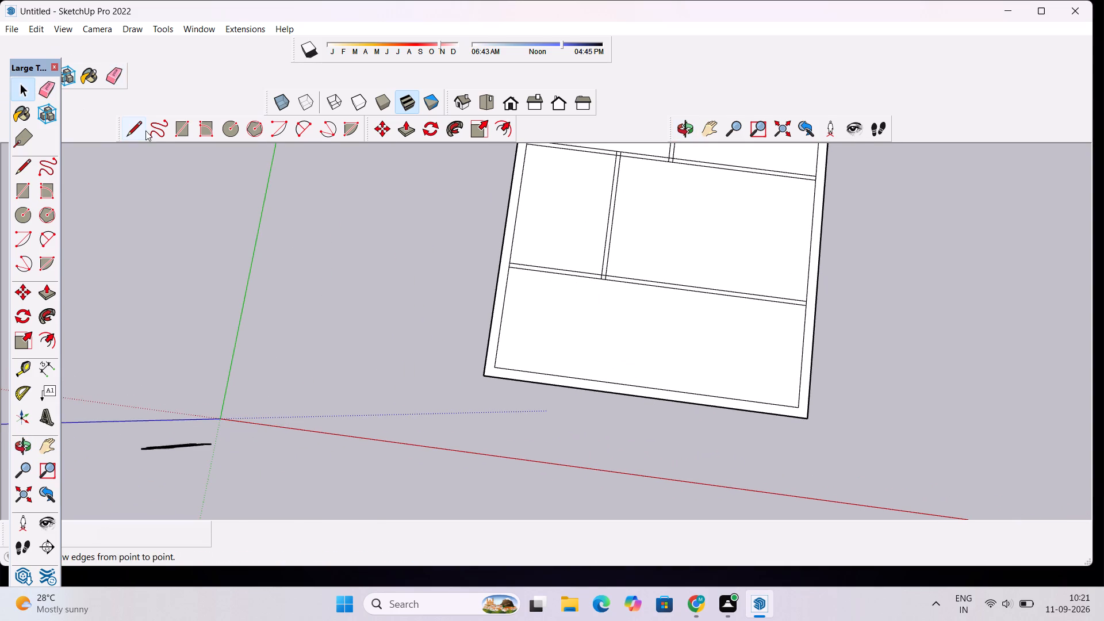
Place a parallel guide 6' from the outer-wall-facing edge of the cross partition nearest the red axis, towards that outer wall.
{"action": "key", "text": "t"}
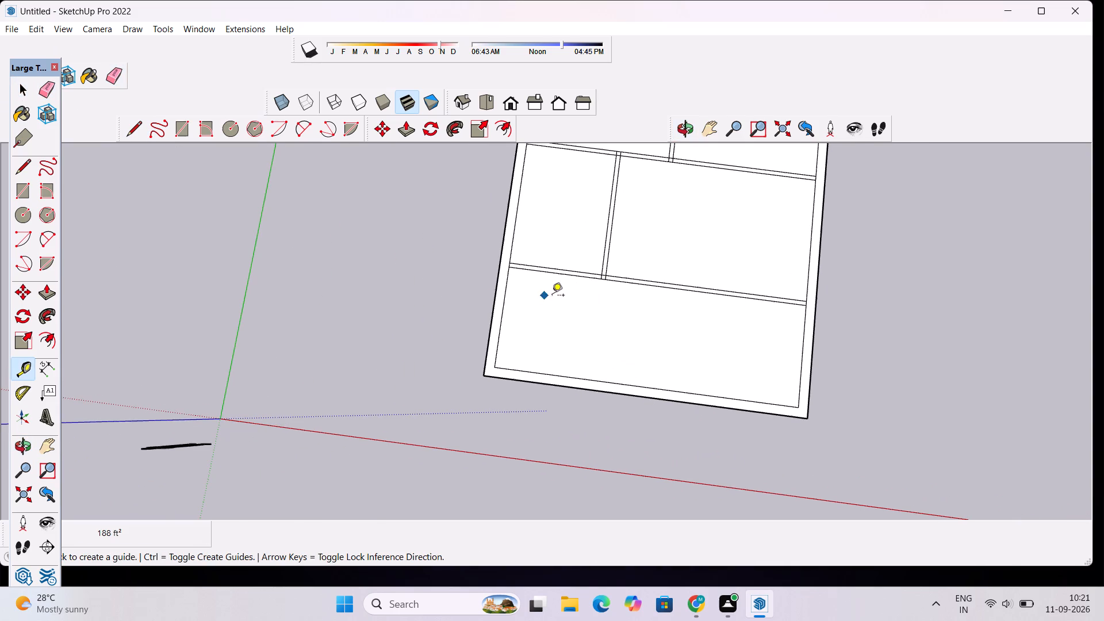
{"action": "scroll", "coordinate": [559, 291], "scroll_direction": "up", "scroll_amount": 1}
{"action": "scroll", "coordinate": [561, 290], "scroll_direction": "down", "scroll_amount": 5}
{"action": "scroll", "coordinate": [628, 289], "scroll_direction": "up", "scroll_amount": 3}
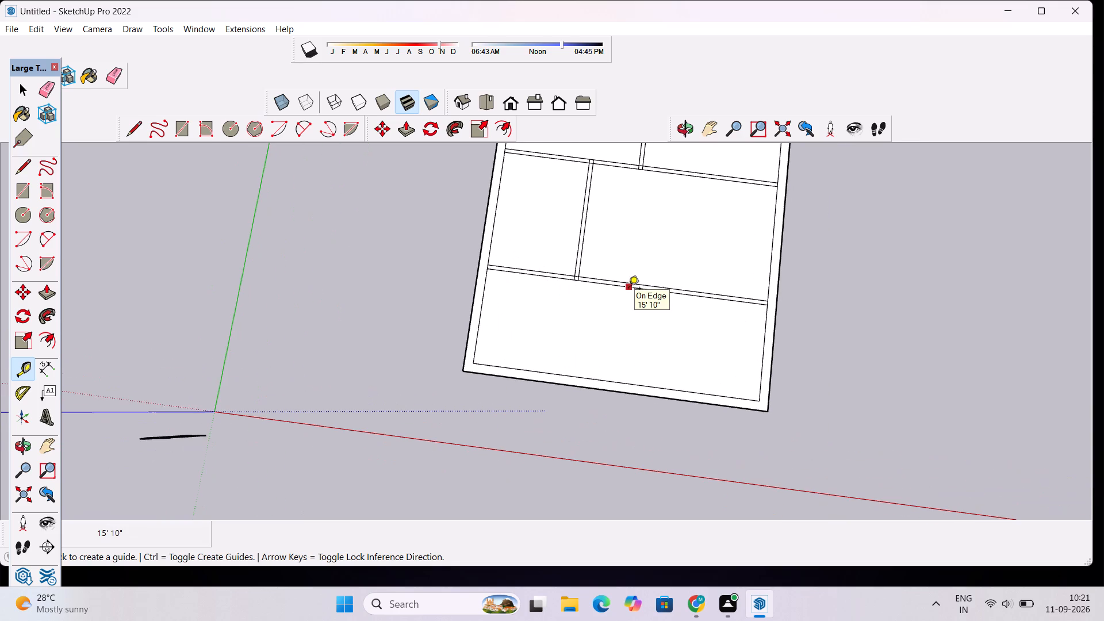
{"action": "left_click", "coordinate": [628, 289]}
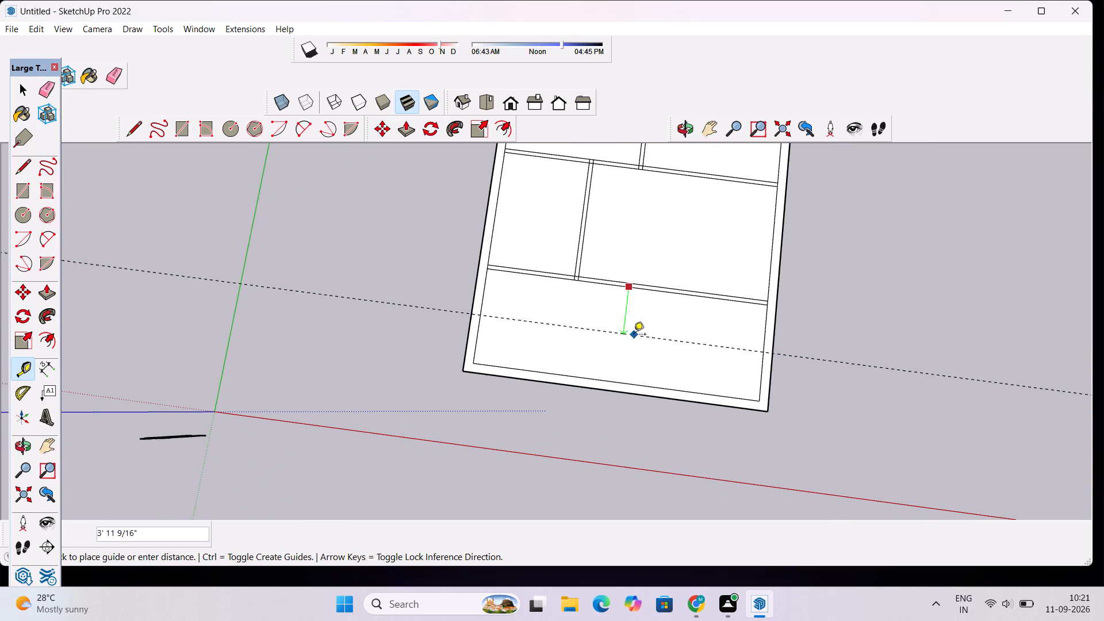
{"action": "key", "text": "5"}
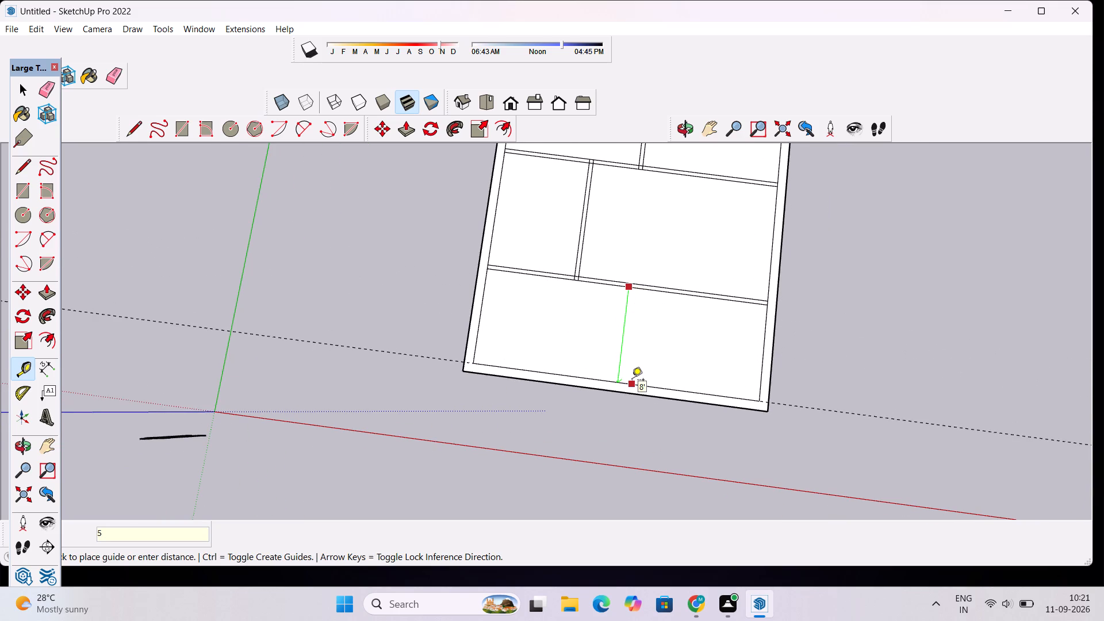
{"action": "key", "text": "BackSpace"}
{"action": "type", "text": "6'"}
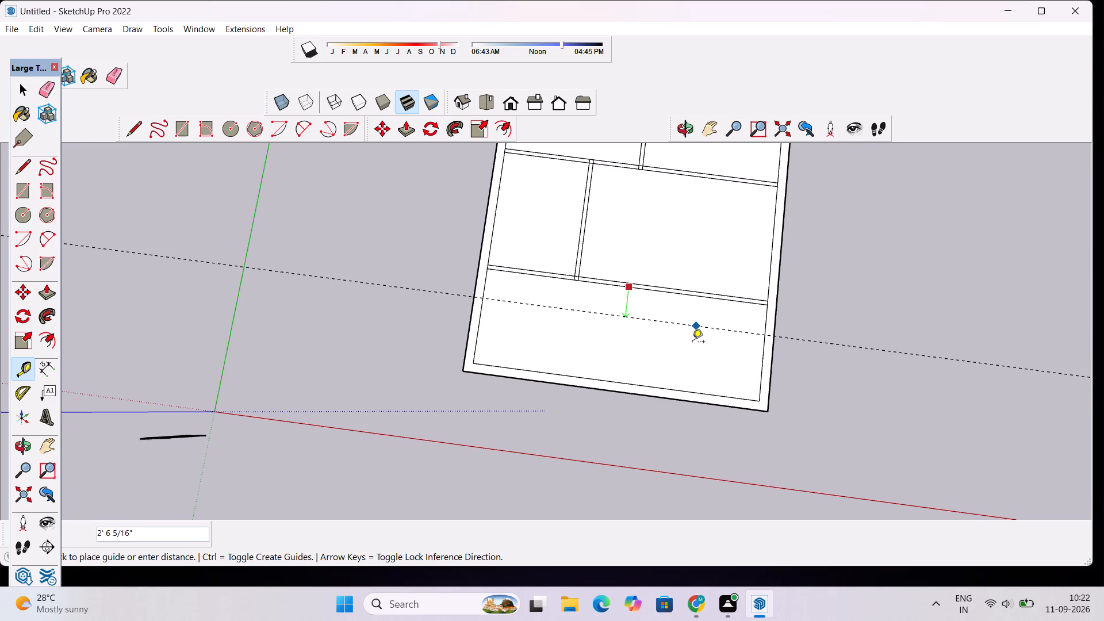
{"action": "scroll", "coordinate": [672, 328], "scroll_direction": "up", "scroll_amount": 1}
{"action": "type", "text": "6'"}
{"action": "key", "text": "Return"}
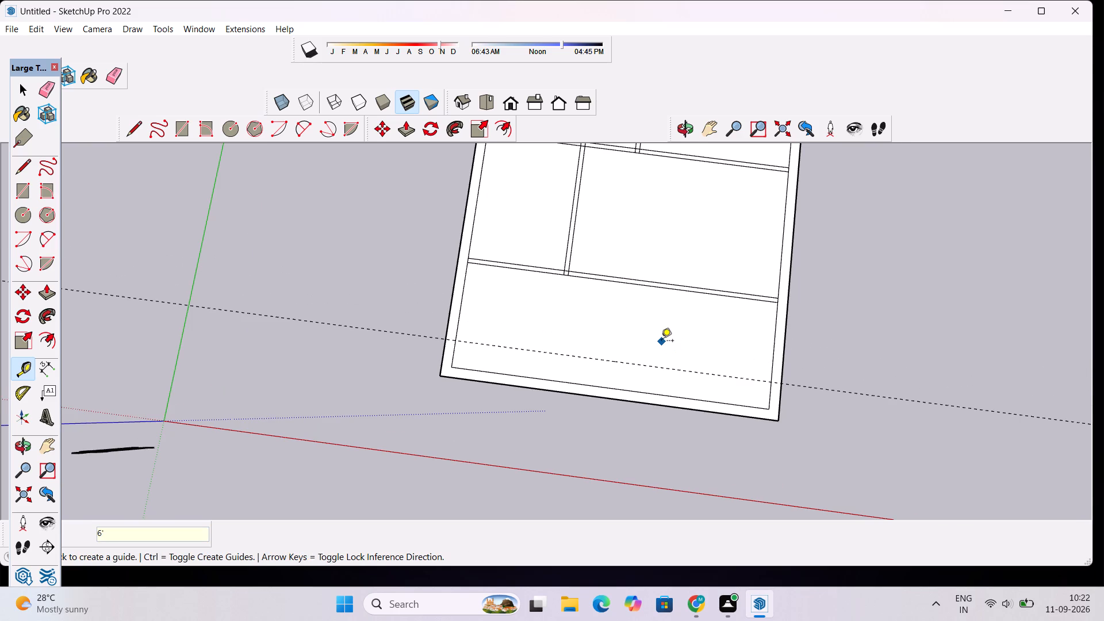
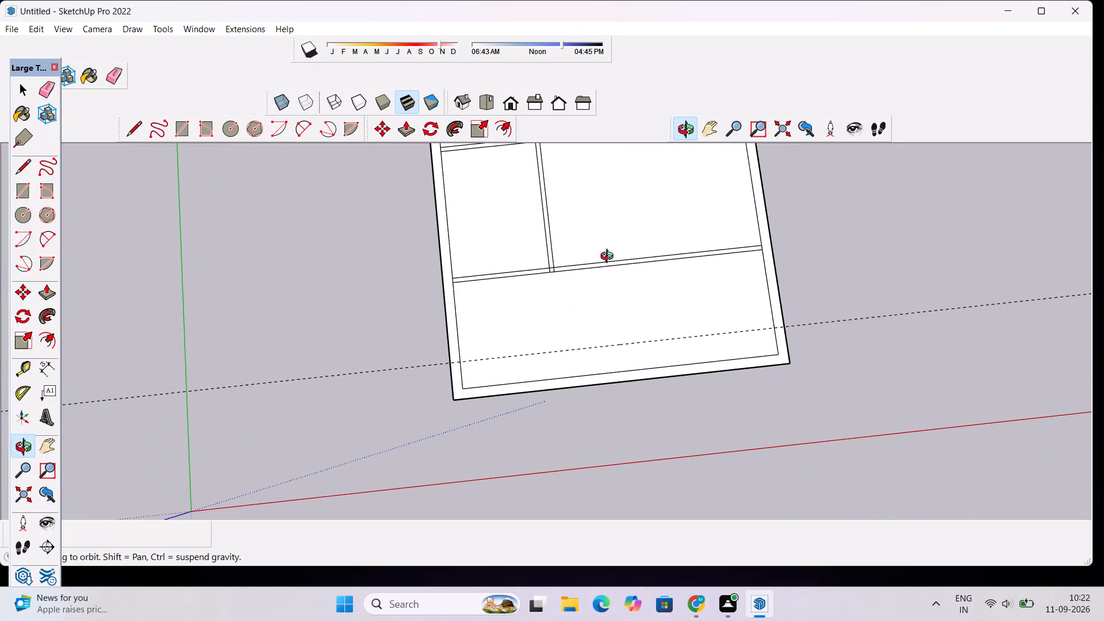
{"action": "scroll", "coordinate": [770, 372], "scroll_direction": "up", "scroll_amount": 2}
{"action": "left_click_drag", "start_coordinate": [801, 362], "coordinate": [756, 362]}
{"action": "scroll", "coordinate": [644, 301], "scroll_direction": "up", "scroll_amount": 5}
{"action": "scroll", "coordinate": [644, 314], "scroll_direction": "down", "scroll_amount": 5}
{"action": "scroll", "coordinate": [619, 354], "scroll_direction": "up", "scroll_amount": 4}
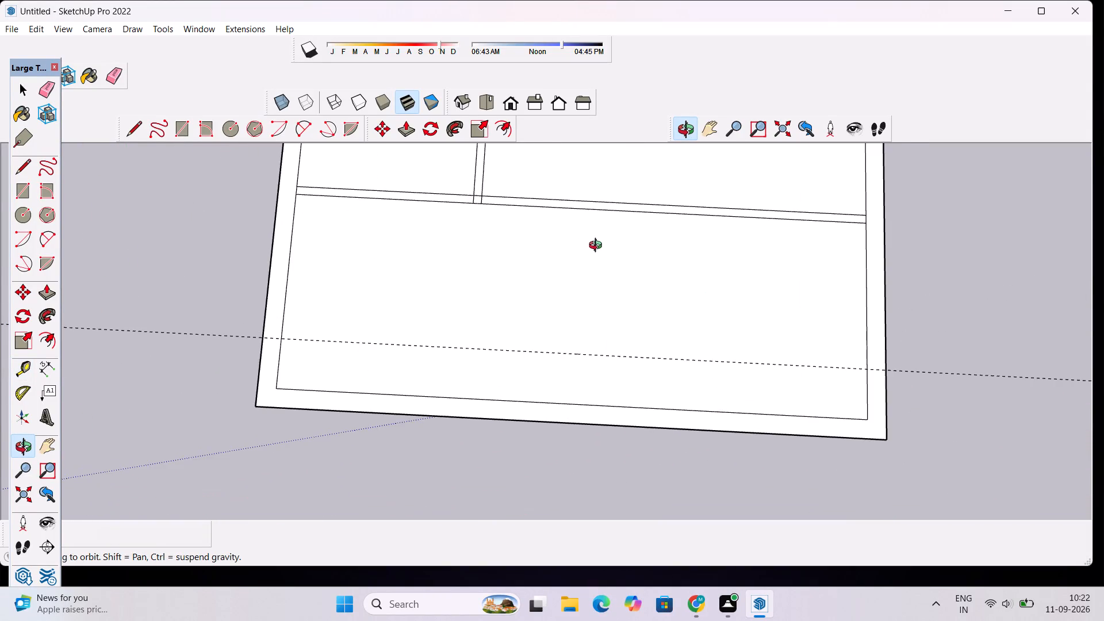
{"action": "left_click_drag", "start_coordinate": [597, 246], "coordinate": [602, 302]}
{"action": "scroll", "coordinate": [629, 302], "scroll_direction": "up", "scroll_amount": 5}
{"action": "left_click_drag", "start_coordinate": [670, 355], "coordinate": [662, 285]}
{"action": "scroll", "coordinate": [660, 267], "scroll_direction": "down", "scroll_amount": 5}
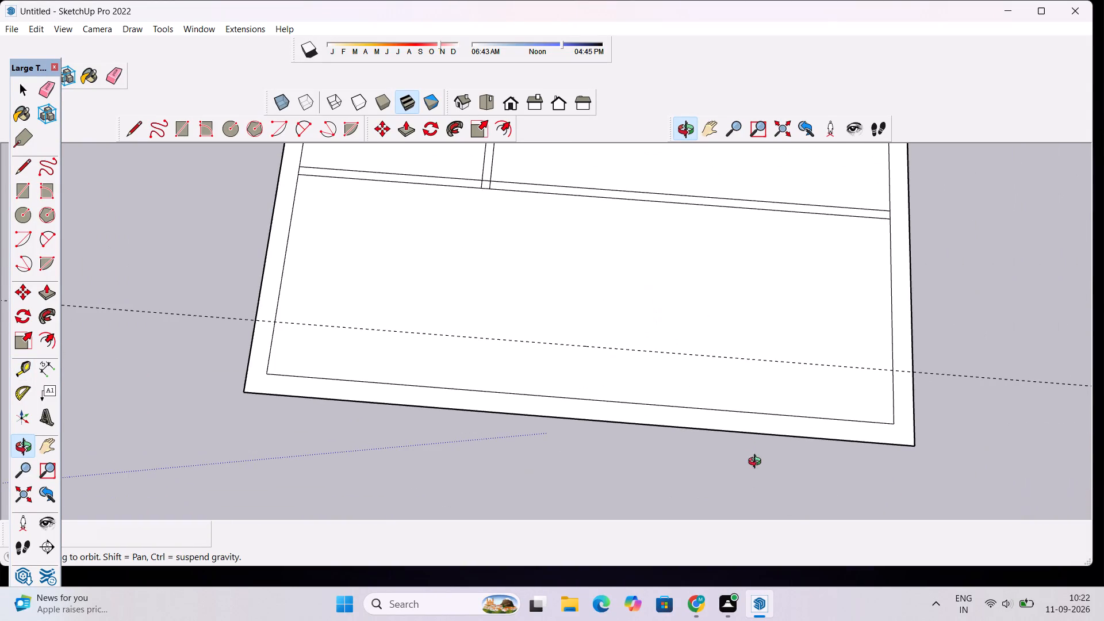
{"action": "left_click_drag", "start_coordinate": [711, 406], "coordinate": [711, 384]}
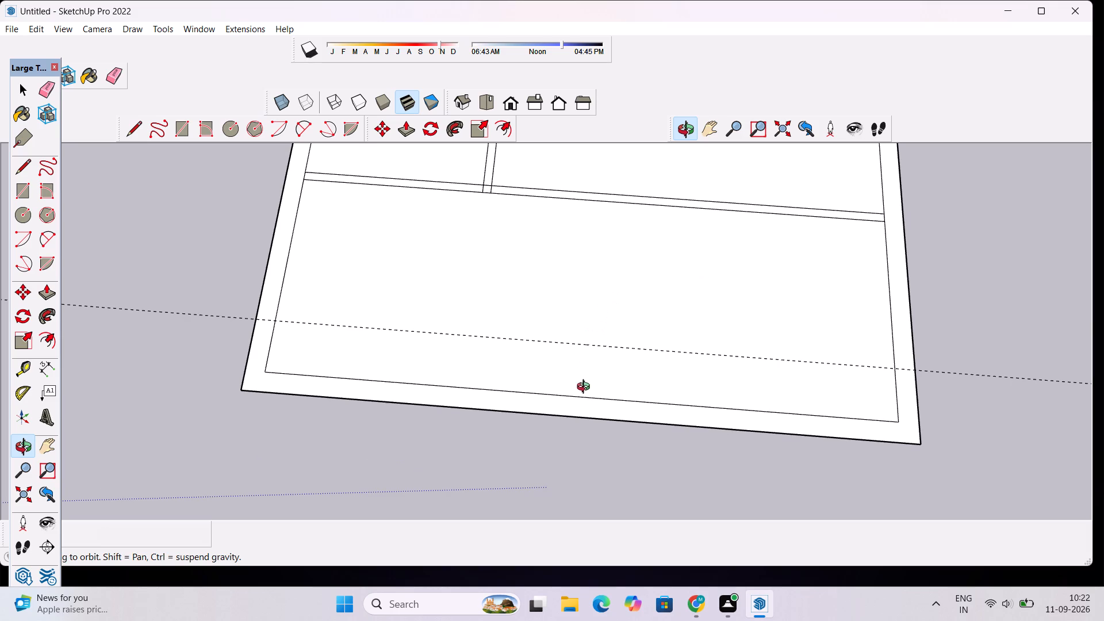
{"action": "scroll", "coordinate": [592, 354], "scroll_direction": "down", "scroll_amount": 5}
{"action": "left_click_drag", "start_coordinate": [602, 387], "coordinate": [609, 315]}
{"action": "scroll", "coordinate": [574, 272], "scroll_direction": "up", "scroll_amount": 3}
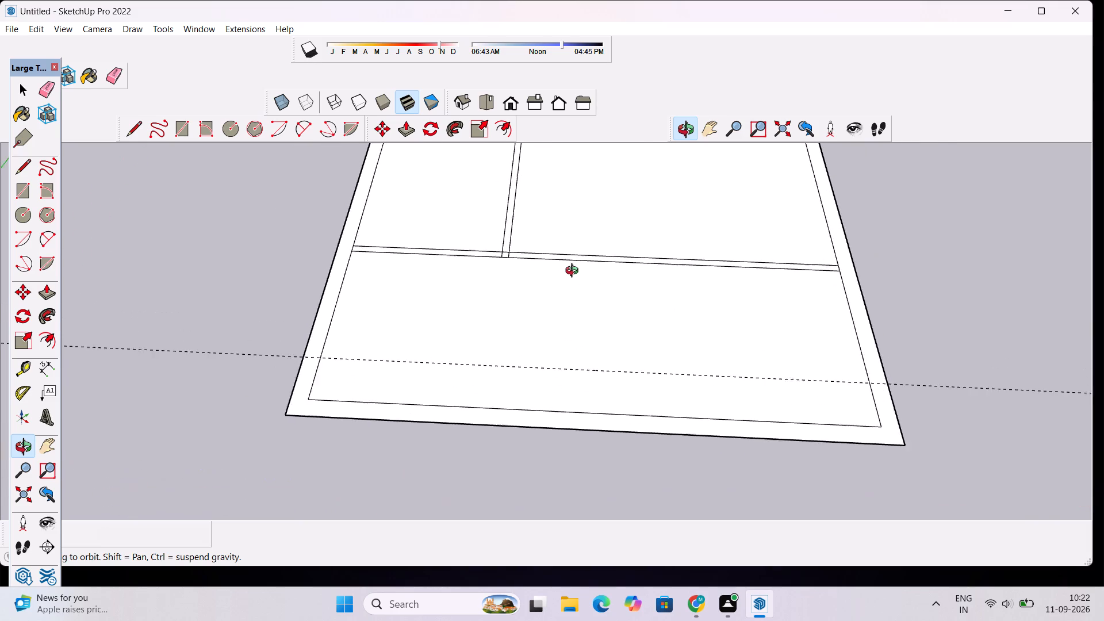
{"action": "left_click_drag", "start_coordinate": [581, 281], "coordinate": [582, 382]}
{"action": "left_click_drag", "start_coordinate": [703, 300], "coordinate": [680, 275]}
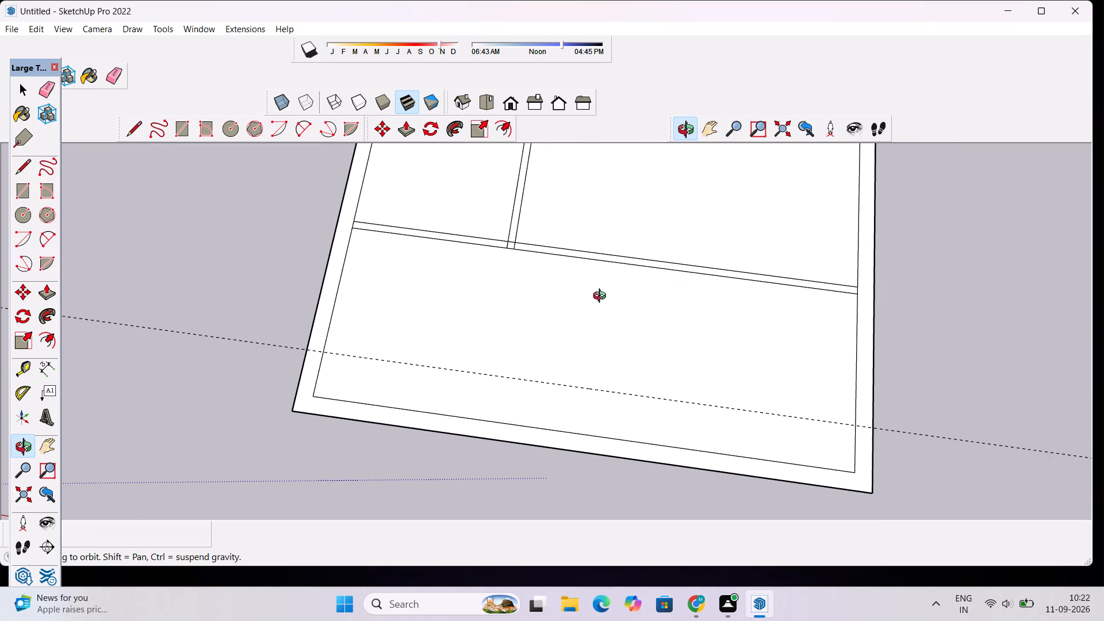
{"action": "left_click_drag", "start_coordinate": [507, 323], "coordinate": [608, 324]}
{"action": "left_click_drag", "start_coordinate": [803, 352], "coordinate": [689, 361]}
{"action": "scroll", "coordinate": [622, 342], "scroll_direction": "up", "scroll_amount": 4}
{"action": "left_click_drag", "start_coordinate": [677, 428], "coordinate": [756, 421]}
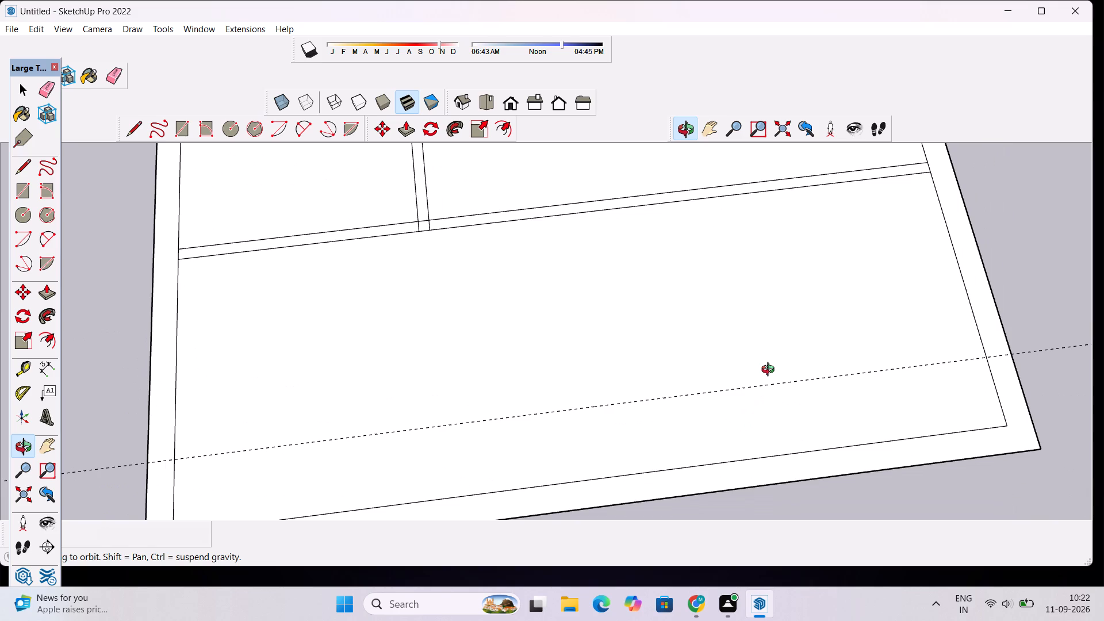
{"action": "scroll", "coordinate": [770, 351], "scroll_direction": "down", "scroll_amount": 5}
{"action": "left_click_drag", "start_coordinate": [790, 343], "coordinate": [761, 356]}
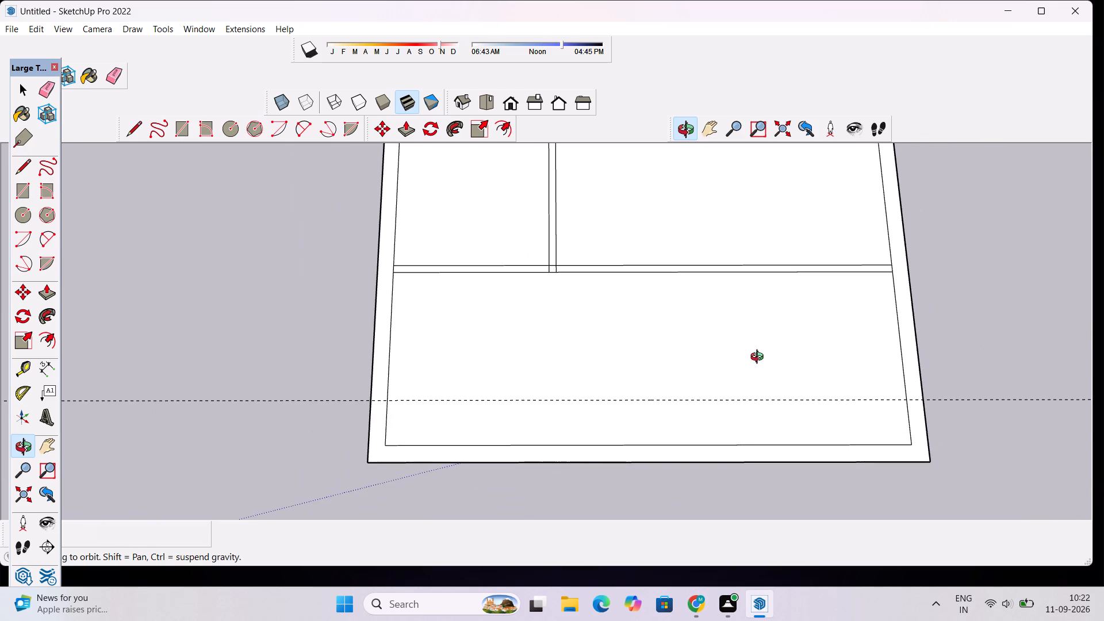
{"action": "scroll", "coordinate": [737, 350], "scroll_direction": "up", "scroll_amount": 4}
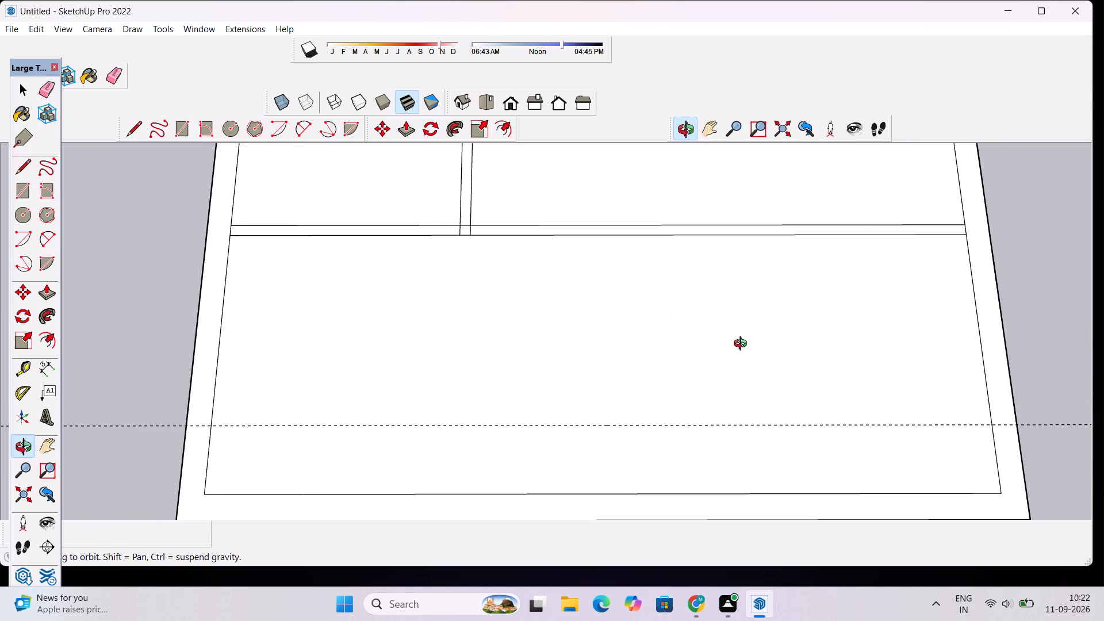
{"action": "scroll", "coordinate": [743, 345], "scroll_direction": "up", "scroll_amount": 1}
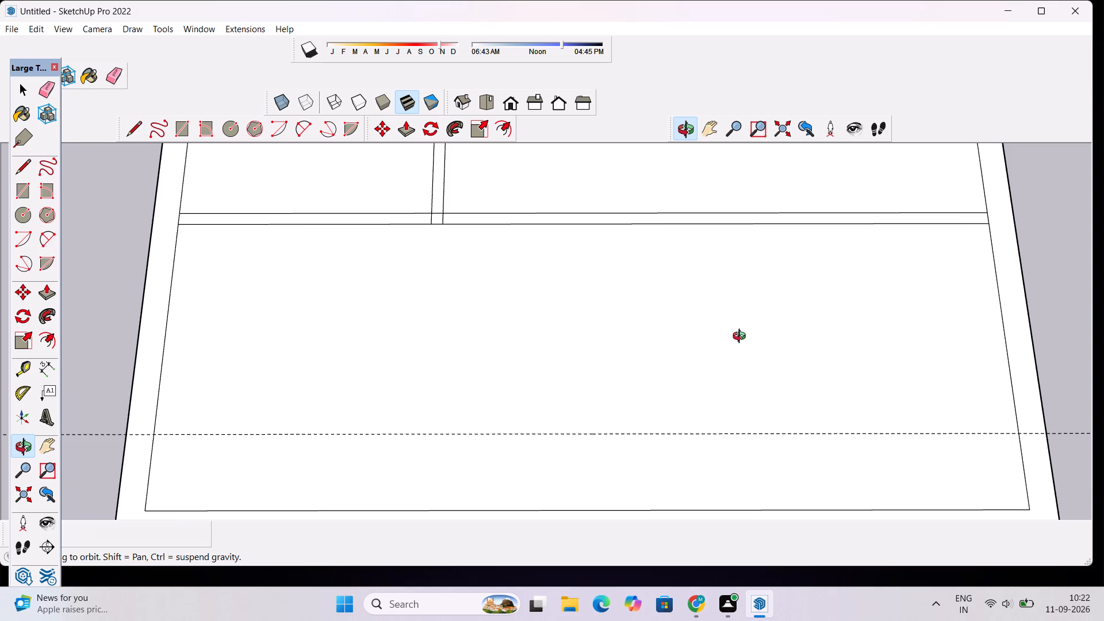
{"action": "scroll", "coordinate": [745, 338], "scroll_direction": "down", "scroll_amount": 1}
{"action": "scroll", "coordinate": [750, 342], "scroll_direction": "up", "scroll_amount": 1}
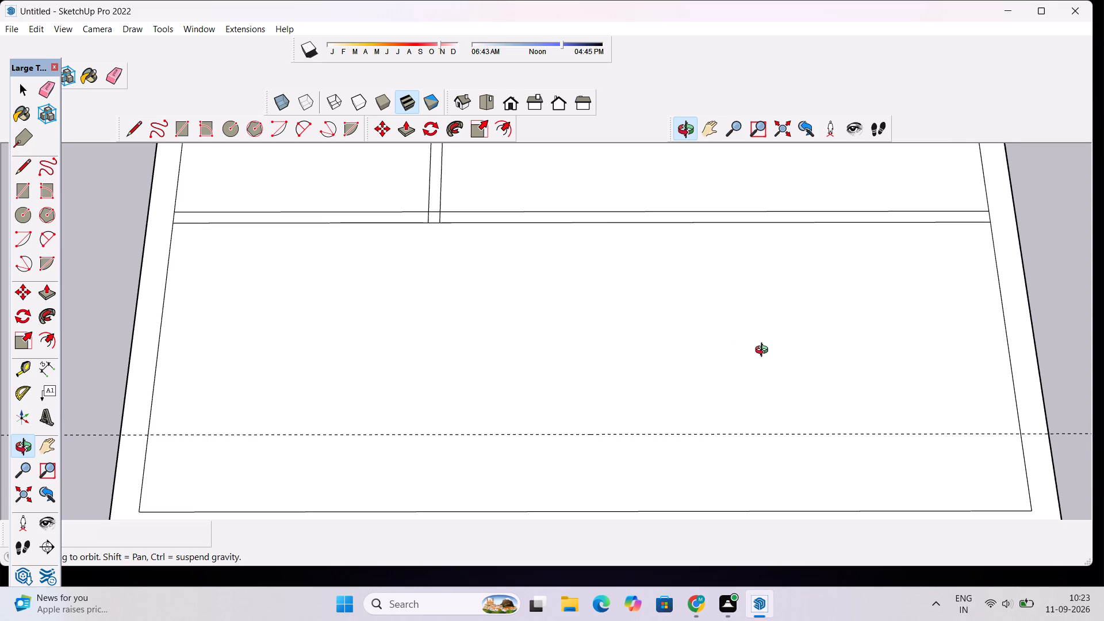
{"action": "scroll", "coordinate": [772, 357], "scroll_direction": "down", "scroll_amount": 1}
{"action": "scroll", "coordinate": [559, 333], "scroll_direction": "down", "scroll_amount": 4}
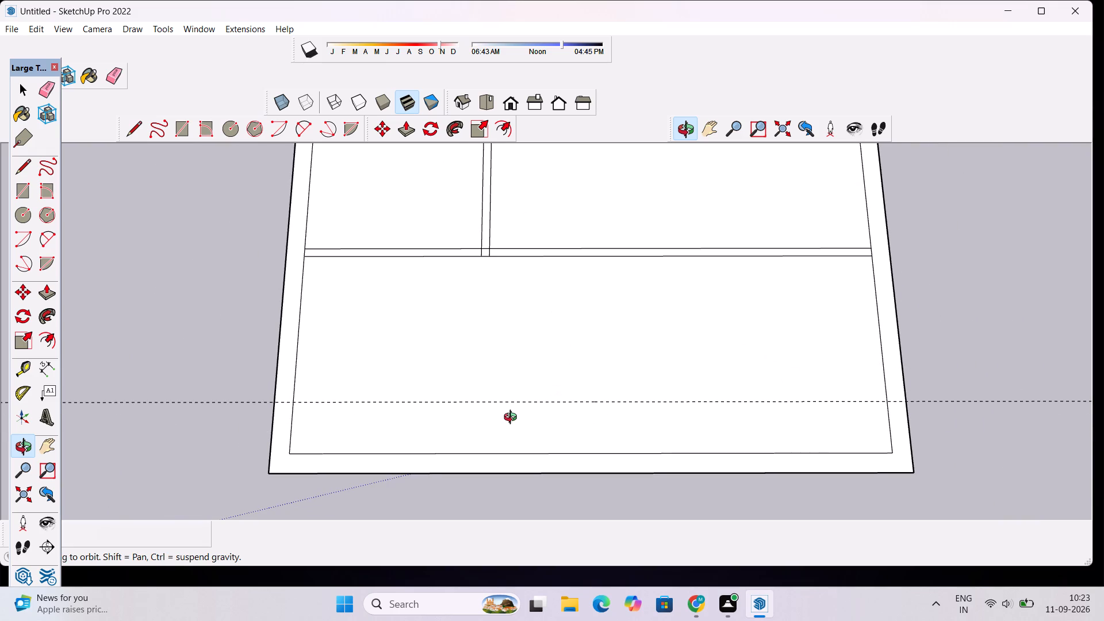
Draw a 24' 3" line along the 6' guide, from the green-axis-side wall's inner face to the opposite wall's outer edge.
{"action": "key", "text": "space"}
{"action": "type", "text": "l"}
{"action": "scroll", "coordinate": [382, 402], "scroll_direction": "up", "scroll_amount": 5}
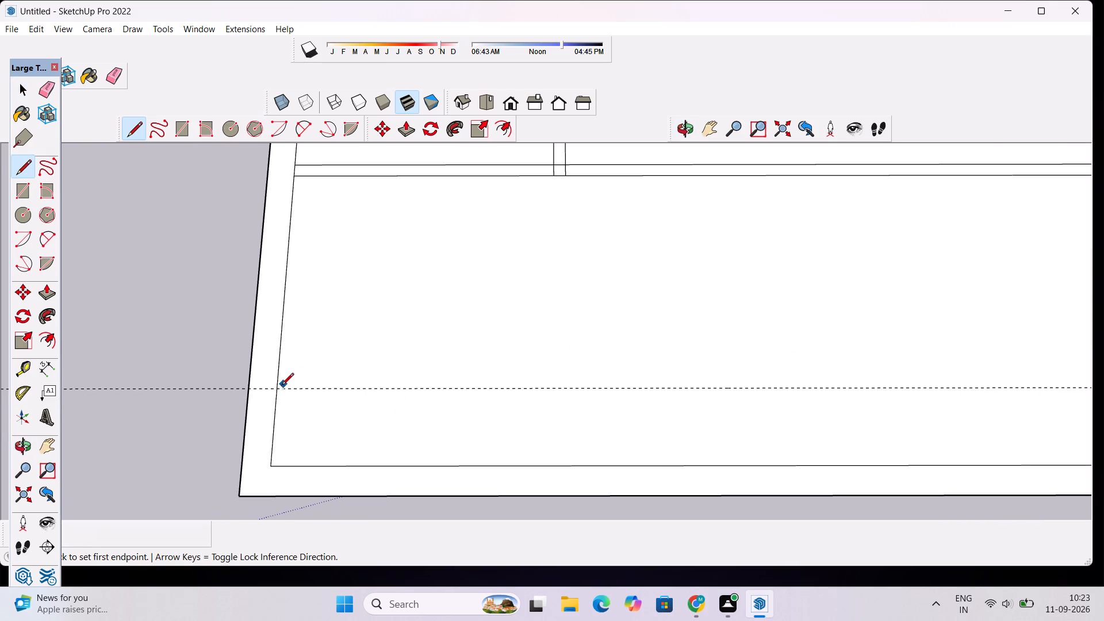
{"action": "left_click", "coordinate": [278, 390]}
{"action": "scroll", "coordinate": [376, 392], "scroll_direction": "down", "scroll_amount": 10}
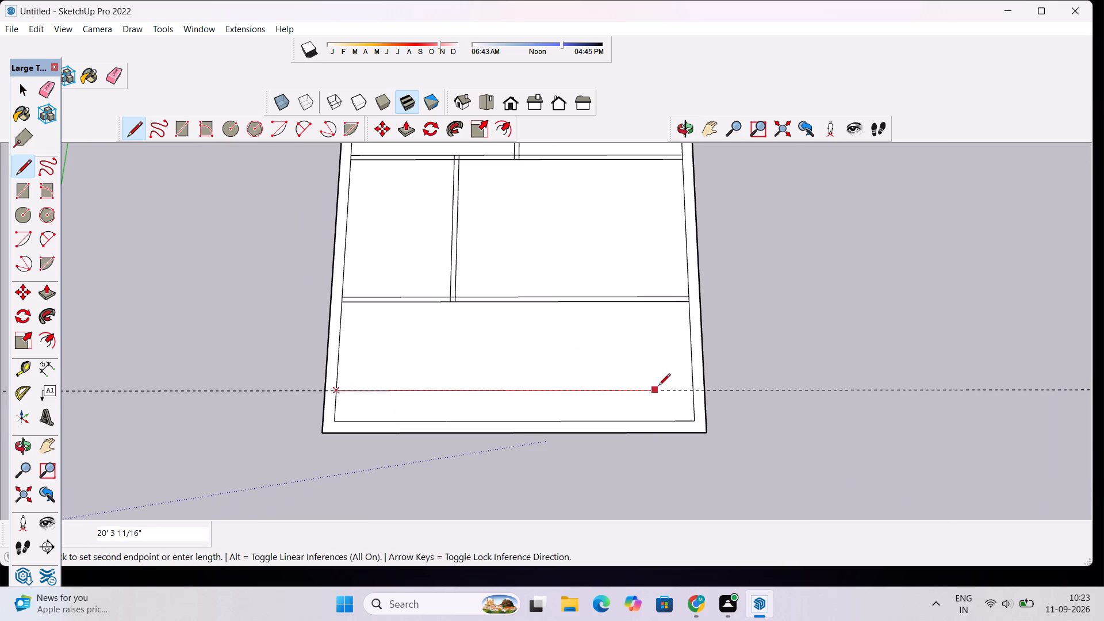
{"action": "scroll", "coordinate": [692, 393], "scroll_direction": "up", "scroll_amount": 3}
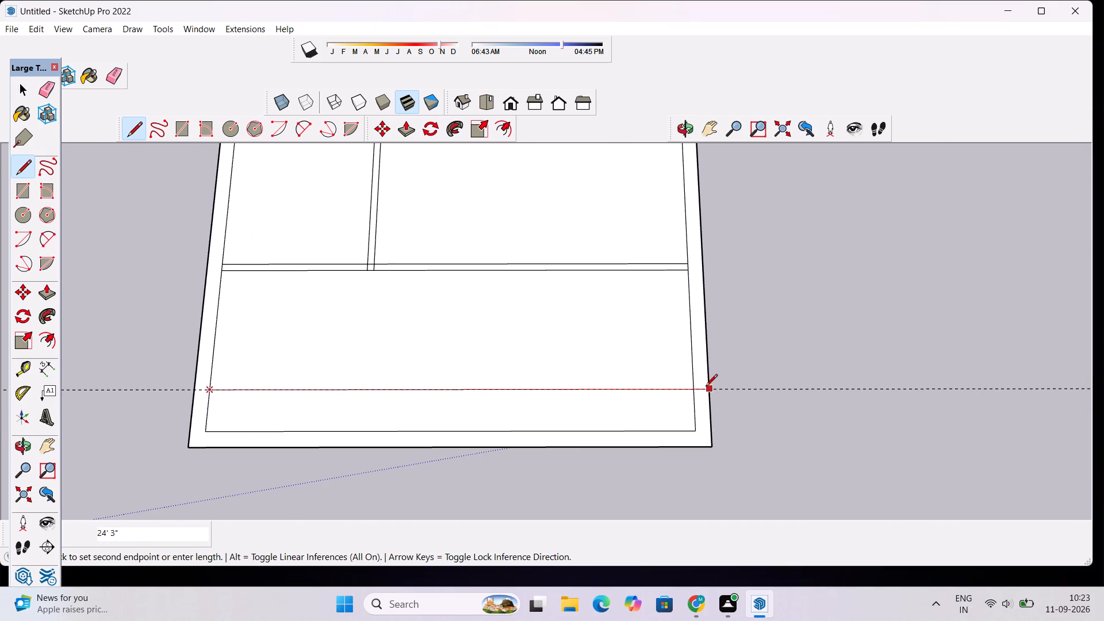
{"action": "left_click", "coordinate": [707, 388]}
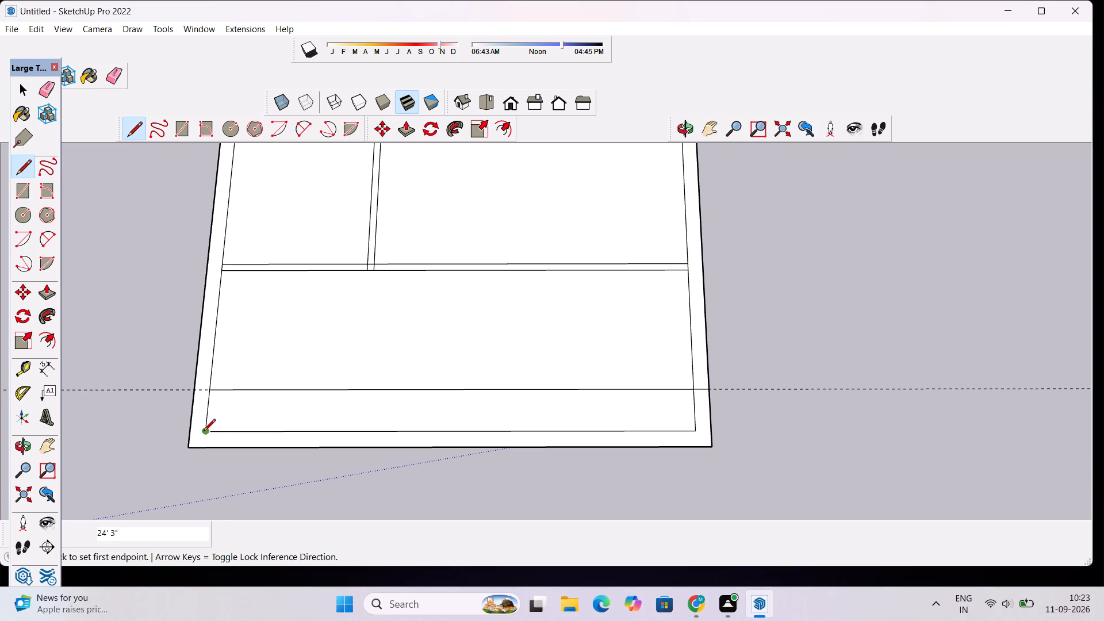
Draw a 9" line across the red-axis-side outer wall, from the inner corner nearest the green axis to the outer edge.
{"action": "left_click", "coordinate": [204, 432]}
{"action": "left_click", "coordinate": [203, 450]}
{"action": "key", "text": "space"}
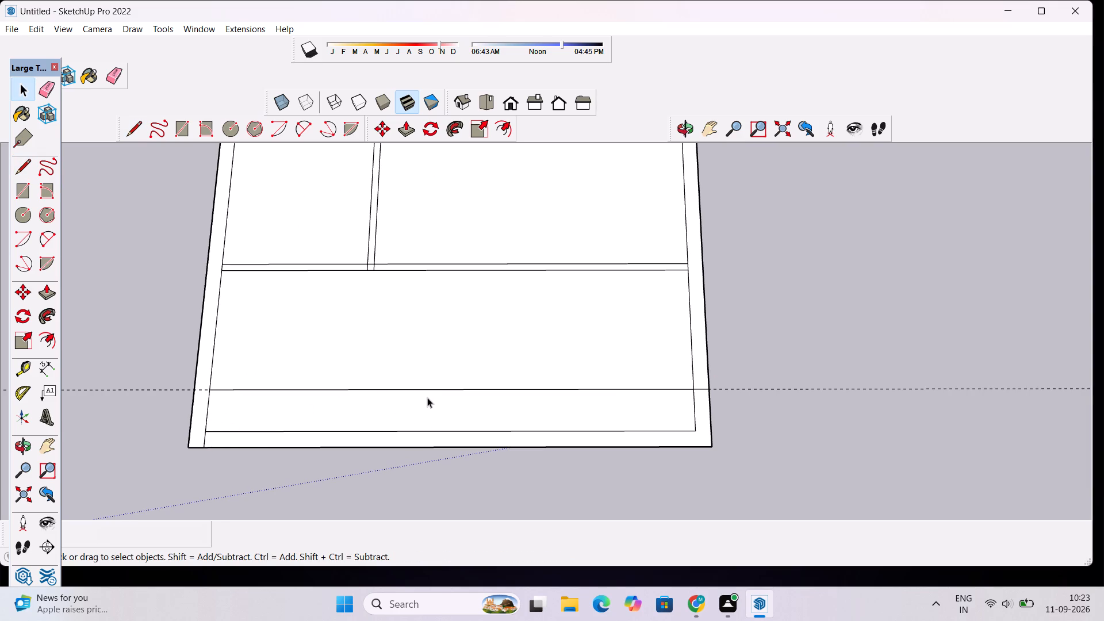
Place a parallel guide 3' from the green-axis-facing edge of the partition in the bay farthest from the red axis, towards the green axis.
{"action": "scroll", "coordinate": [416, 408], "scroll_direction": "up", "scroll_amount": 2}
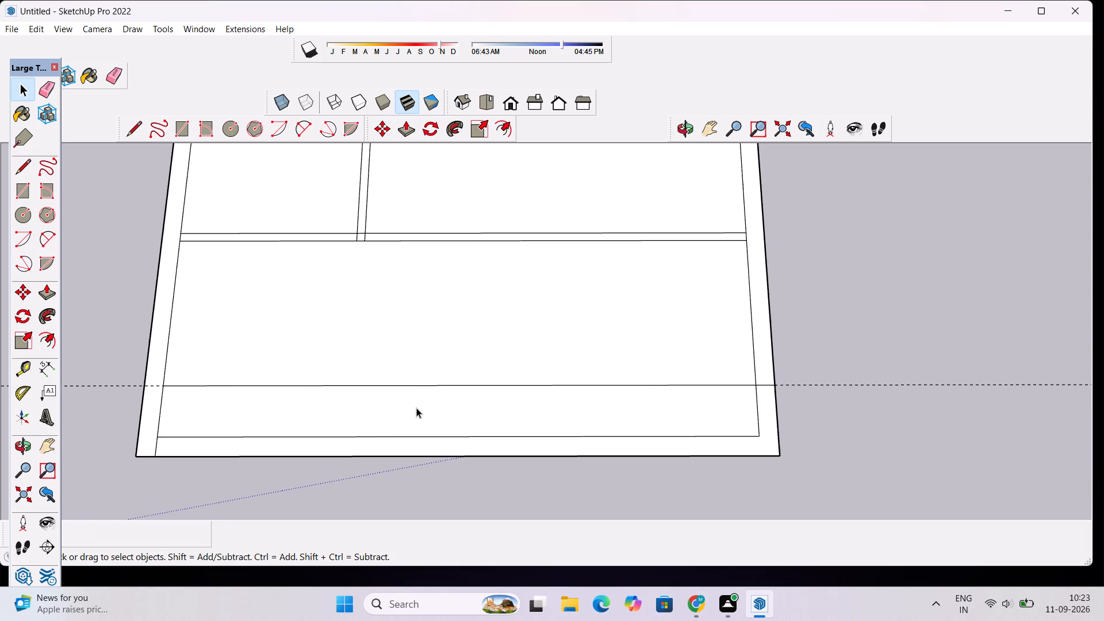
{"action": "scroll", "coordinate": [416, 408], "scroll_direction": "down", "scroll_amount": 1}
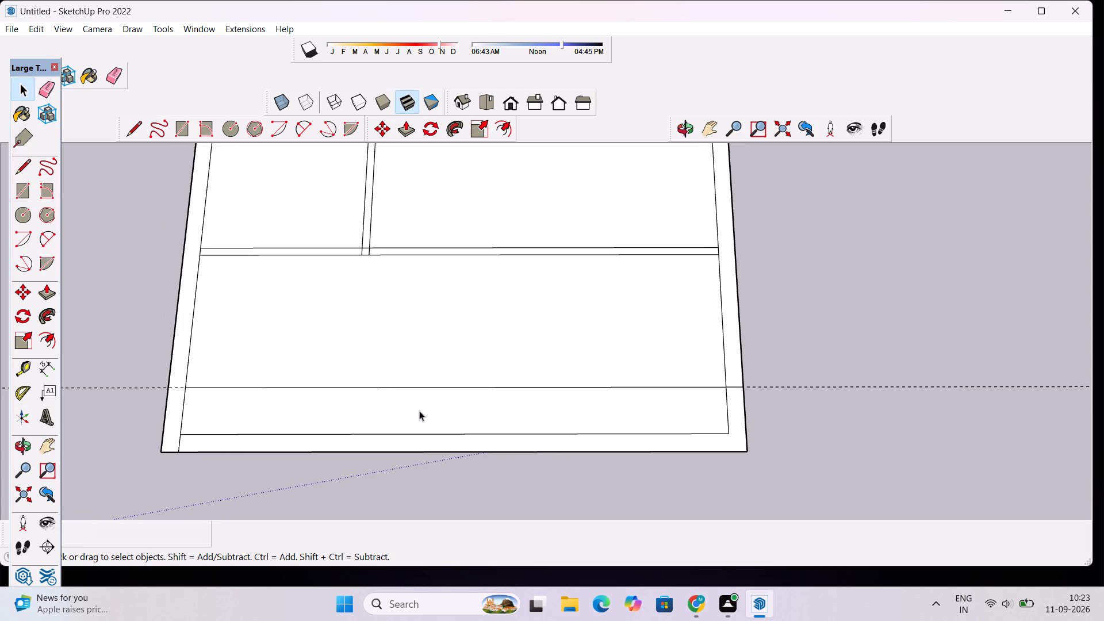
{"action": "scroll", "coordinate": [383, 394], "scroll_direction": "down", "scroll_amount": 11}
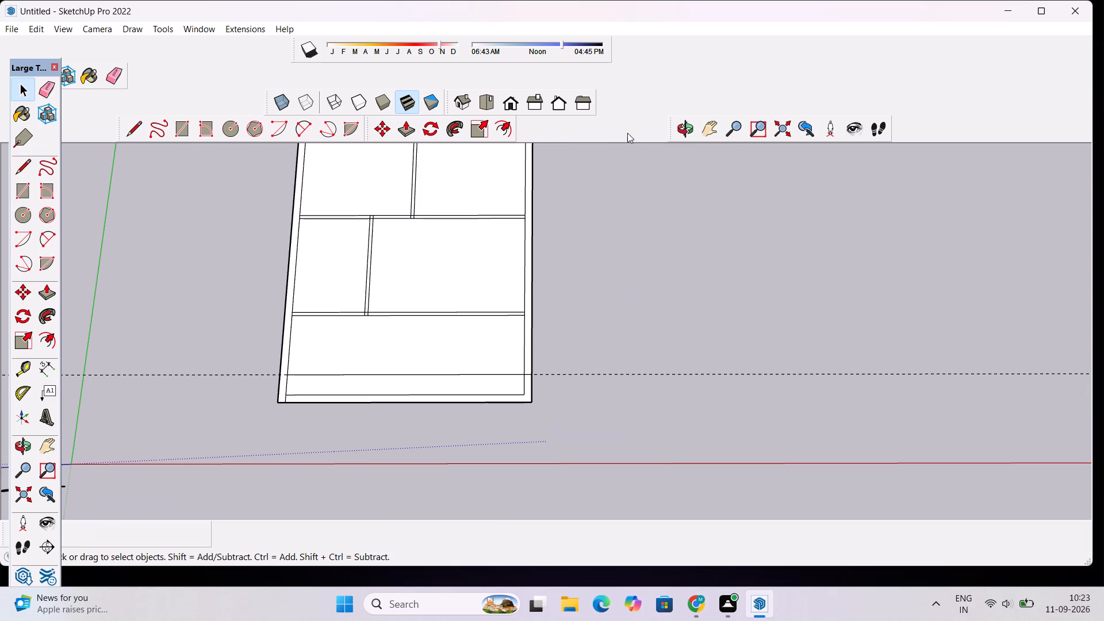
{"action": "scroll", "coordinate": [333, 150], "scroll_direction": "up", "scroll_amount": 5}
{"action": "scroll", "coordinate": [331, 224], "scroll_direction": "up", "scroll_amount": 1}
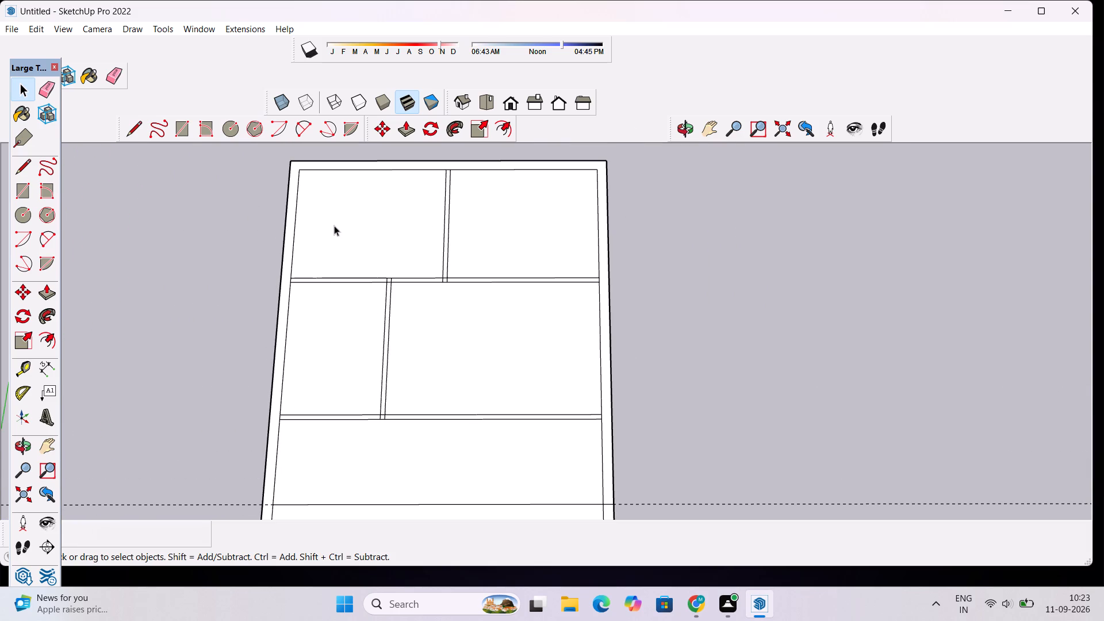
{"action": "scroll", "coordinate": [373, 254], "scroll_direction": "up", "scroll_amount": 7}
{"action": "scroll", "coordinate": [443, 267], "scroll_direction": "up", "scroll_amount": 2}
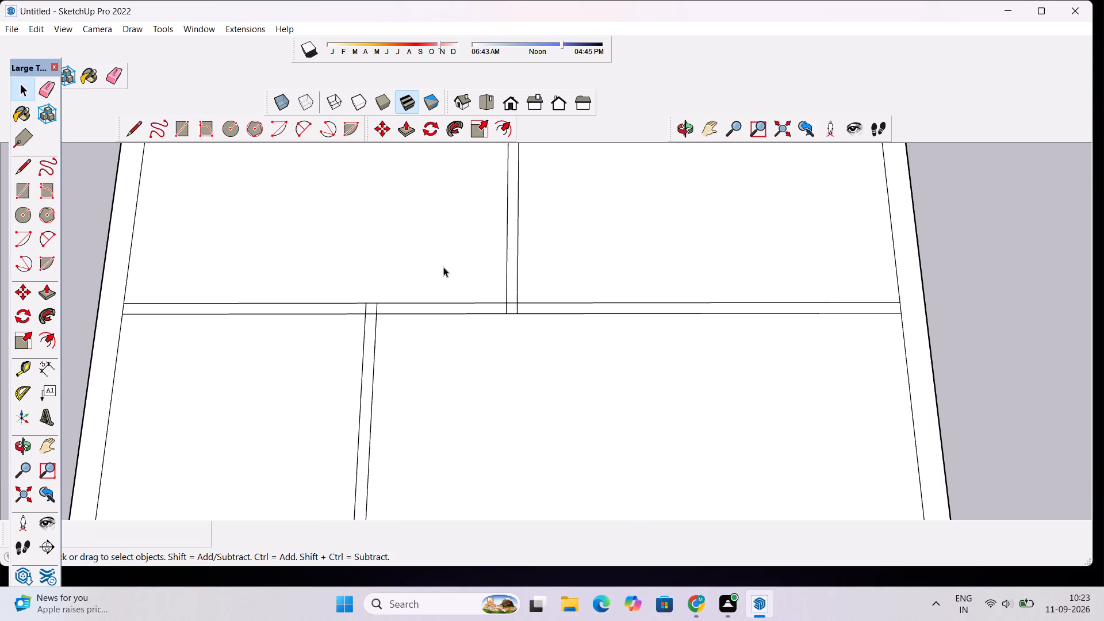
{"action": "key", "text": "t"}
{"action": "scroll", "coordinate": [514, 308], "scroll_direction": "up", "scroll_amount": 4}
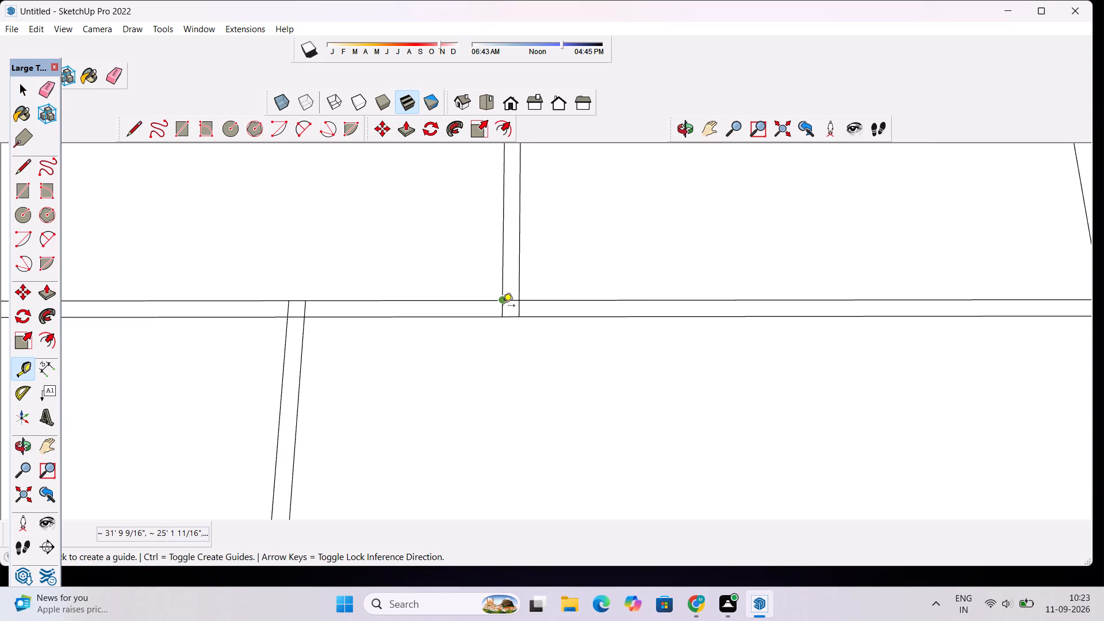
{"action": "left_click", "coordinate": [503, 306]}
{"action": "key", "text": "space"}
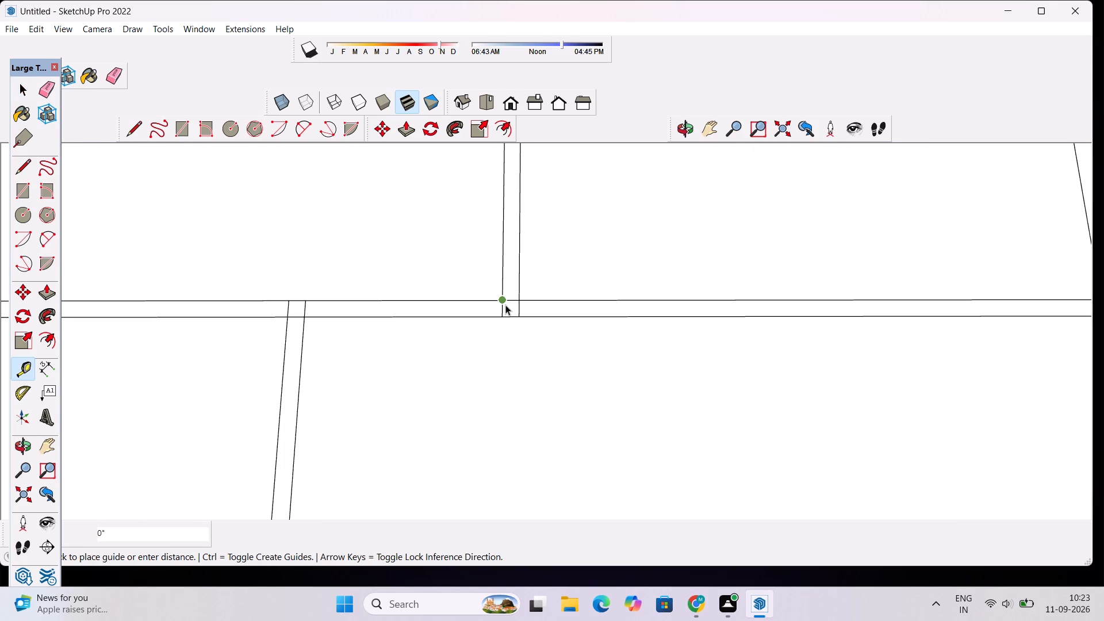
{"action": "key", "text": "t"}
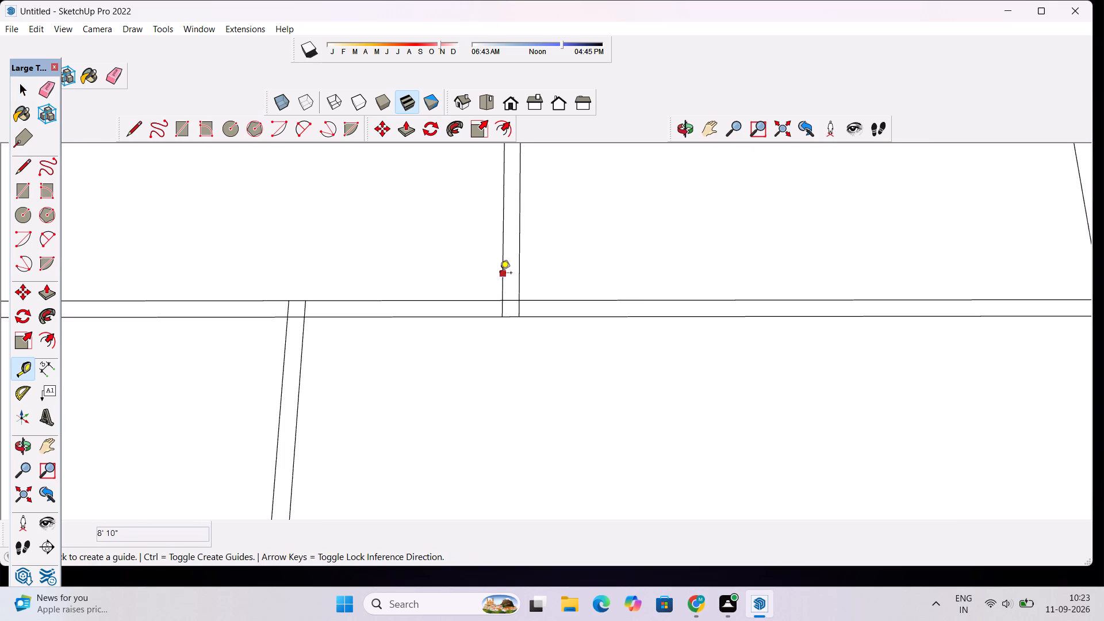
{"action": "left_click", "coordinate": [500, 274]}
{"action": "scroll", "coordinate": [469, 275], "scroll_direction": "down", "scroll_amount": 2}
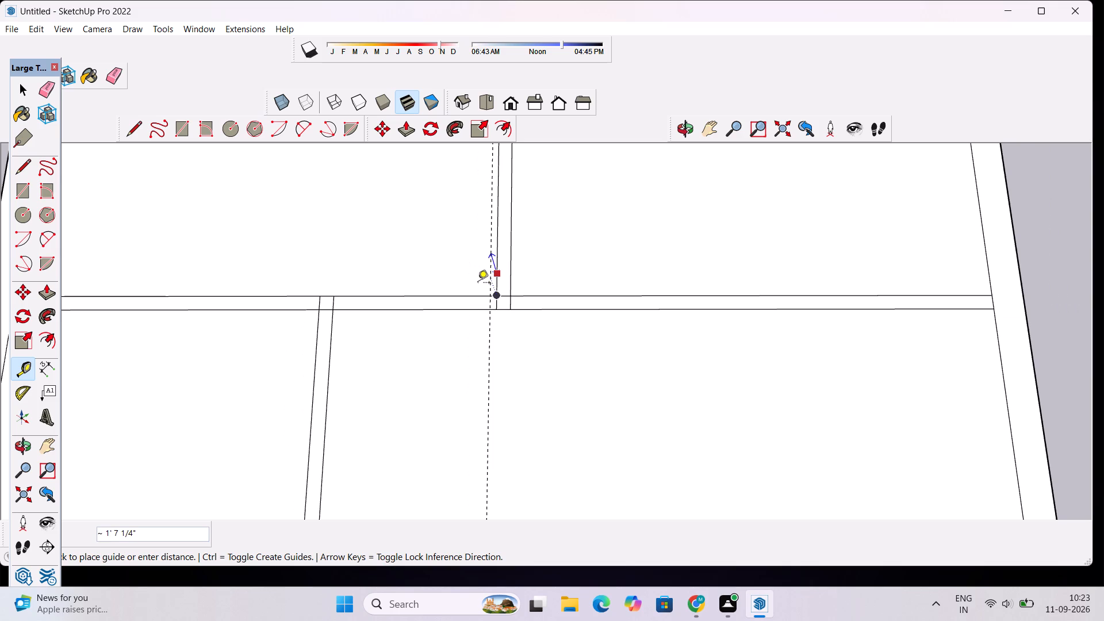
{"action": "scroll", "coordinate": [415, 298], "scroll_direction": "up", "scroll_amount": 3}
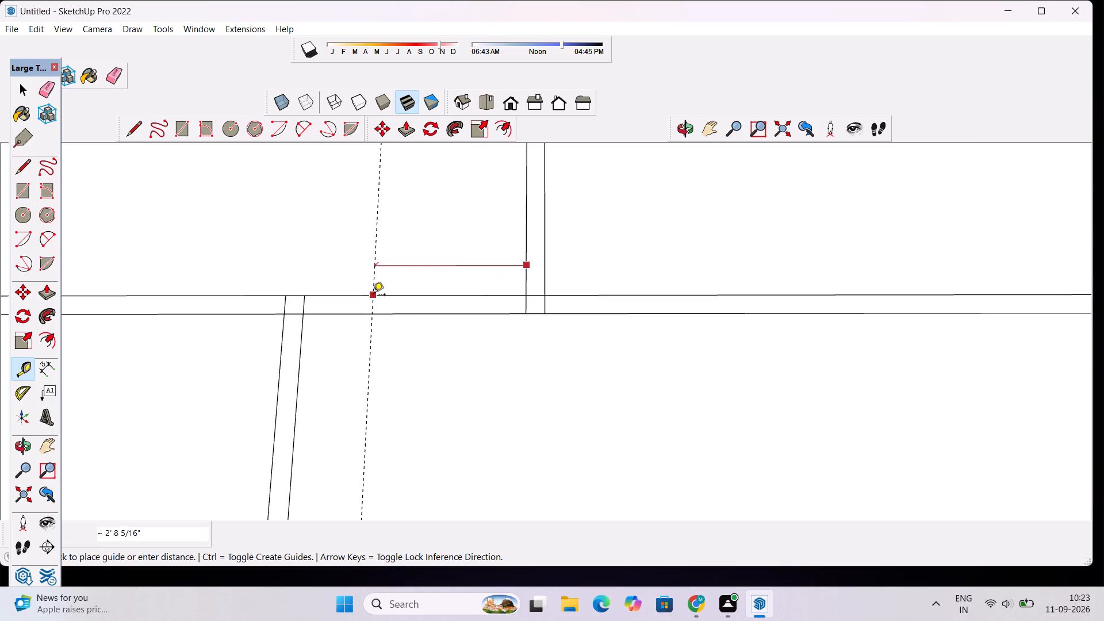
{"action": "type", "text": "3'"}
{"action": "key", "text": "Return"}
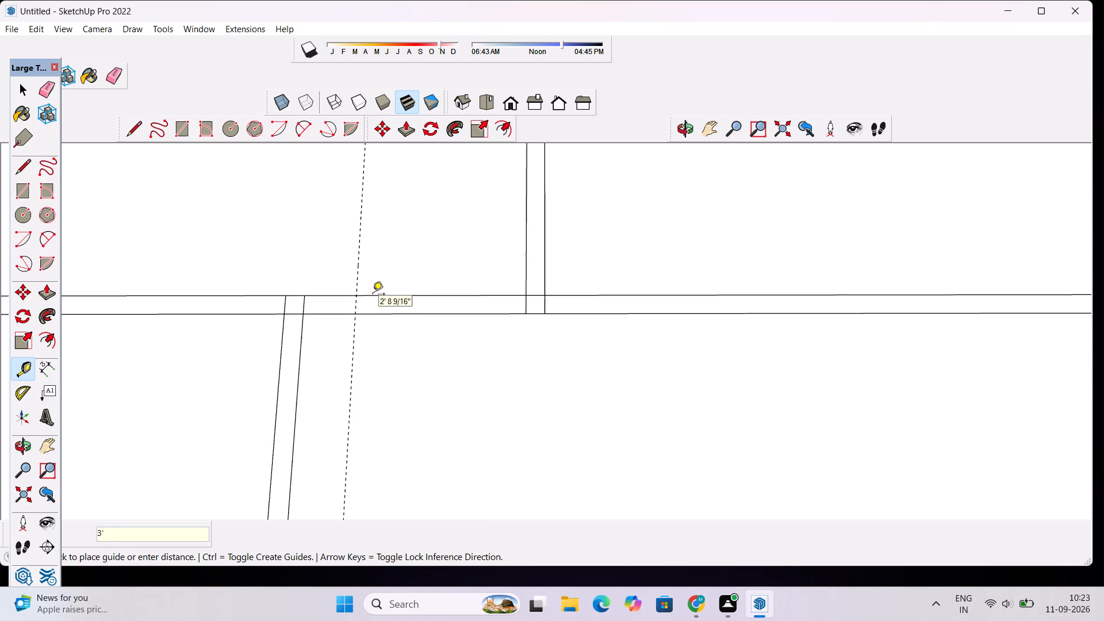
Place a parallel guide 3' from the same partition's opposite edge, away from the green axis.
{"action": "scroll", "coordinate": [428, 376], "scroll_direction": "down", "scroll_amount": 5}
{"action": "left_click", "coordinate": [507, 269]}
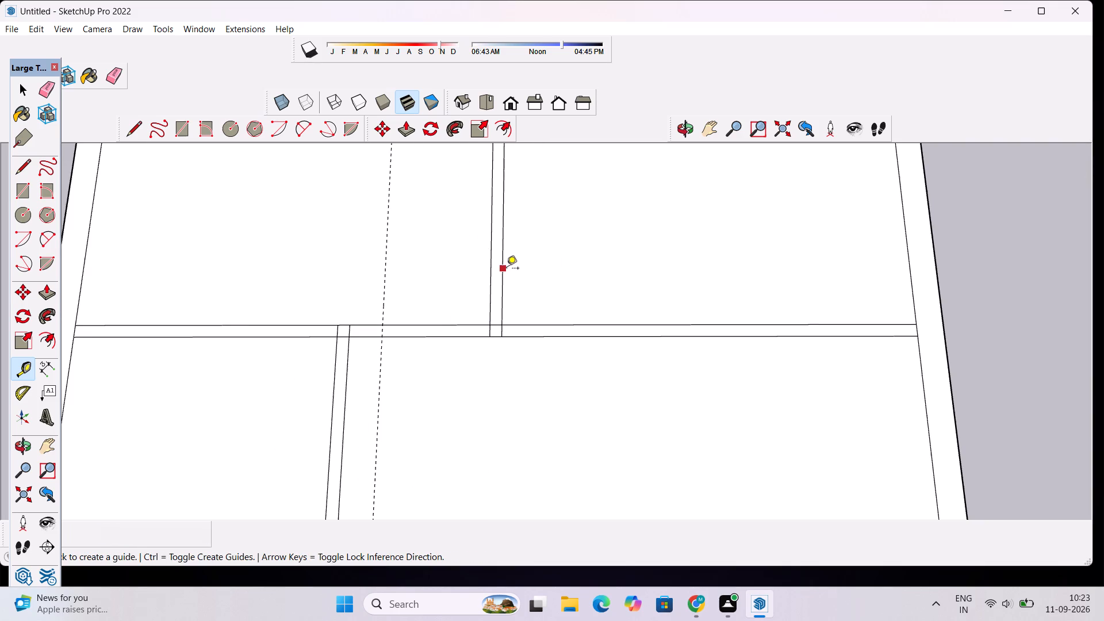
{"action": "type", "text": "3'"}
{"action": "key", "text": "Return"}
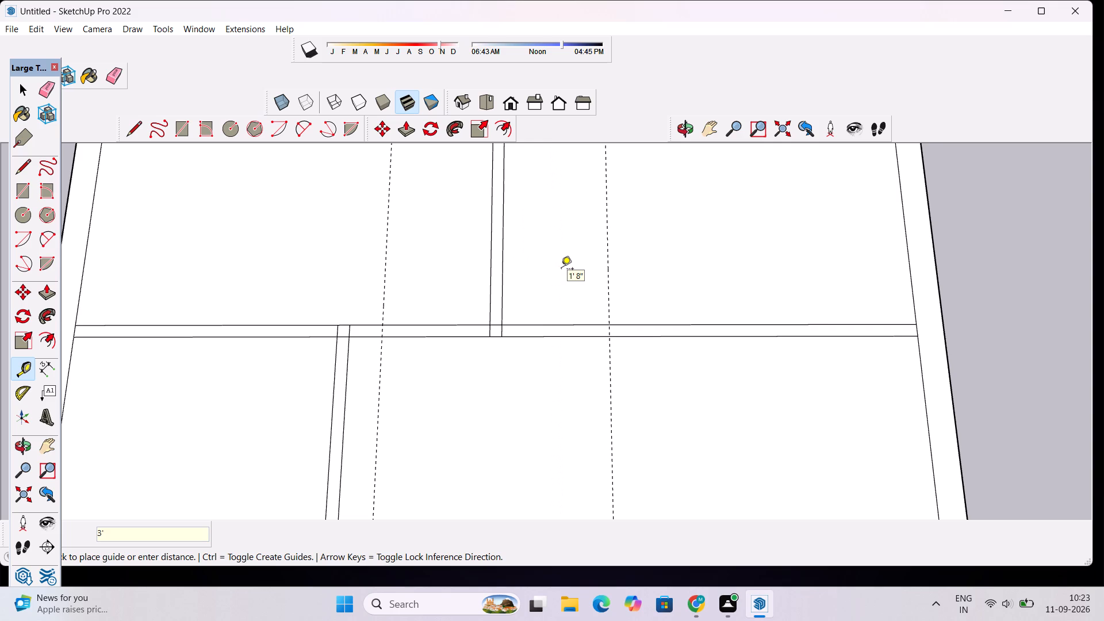
Place a parallel guide 2' from the middle-bay edge of the cross partition farther from the red axis, towards the red axis.
{"action": "scroll", "coordinate": [562, 268], "scroll_direction": "down", "scroll_amount": 8}
{"action": "scroll", "coordinate": [459, 343], "scroll_direction": "up", "scroll_amount": 7}
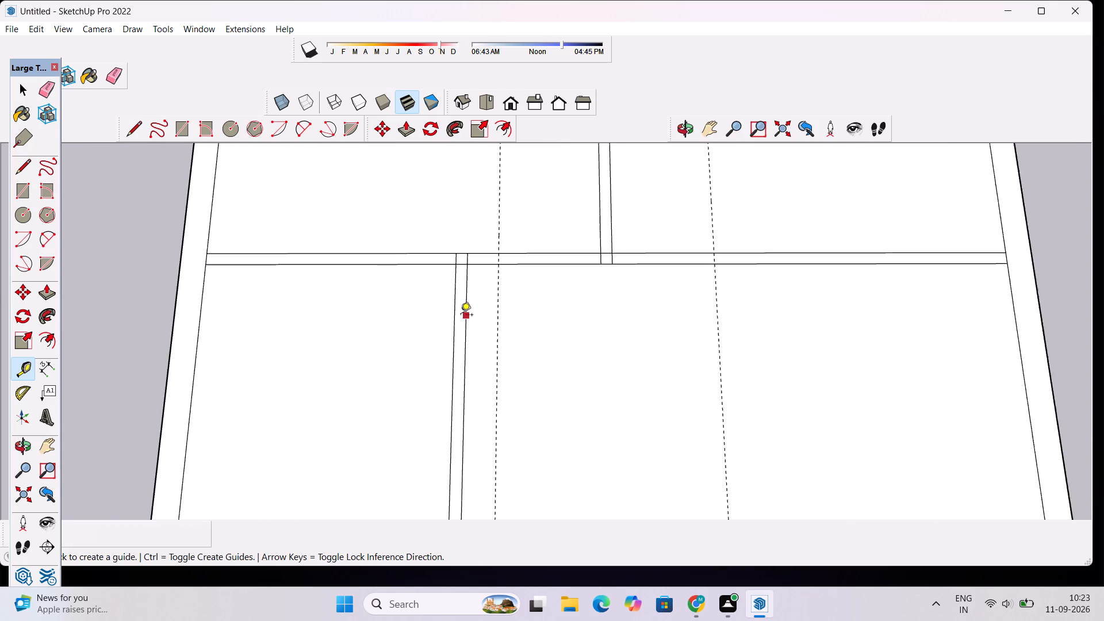
{"action": "scroll", "coordinate": [461, 316], "scroll_direction": "up", "scroll_amount": 1}
{"action": "scroll", "coordinate": [462, 260], "scroll_direction": "up", "scroll_amount": 11}
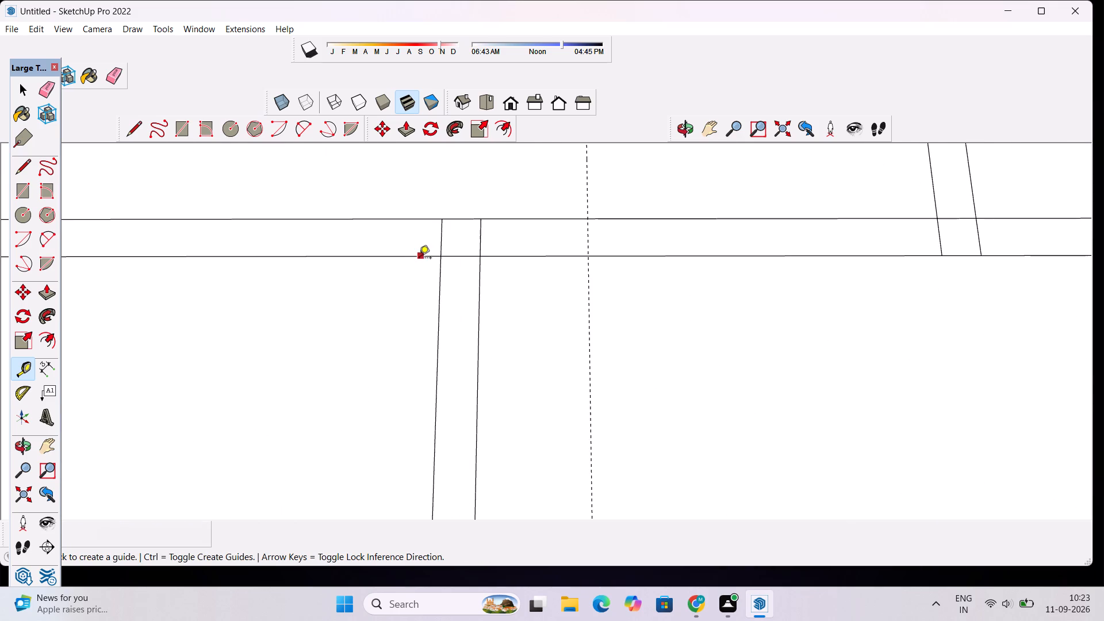
{"action": "left_click", "coordinate": [419, 259]}
{"action": "scroll", "coordinate": [417, 280], "scroll_direction": "down", "scroll_amount": 6}
{"action": "type", "text": "2'"}
{"action": "key", "text": "Return"}
{"action": "scroll", "coordinate": [420, 343], "scroll_direction": "down", "scroll_amount": 4}
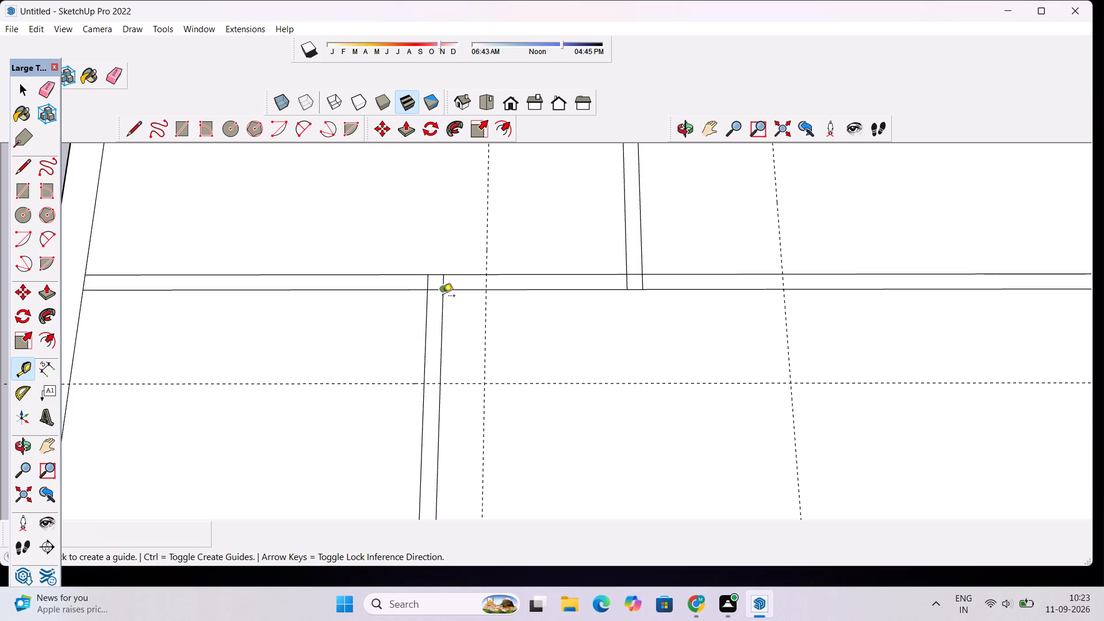
{"action": "scroll", "coordinate": [452, 294], "scroll_direction": "down", "scroll_amount": 13}
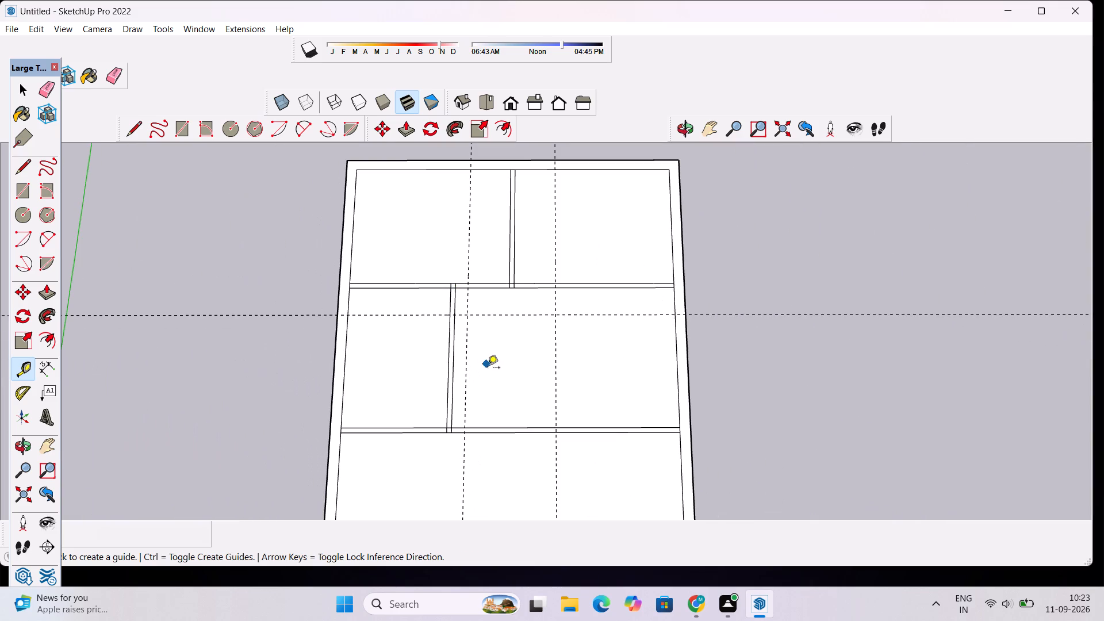
{"action": "scroll", "coordinate": [463, 340], "scroll_direction": "down", "scroll_amount": 5}
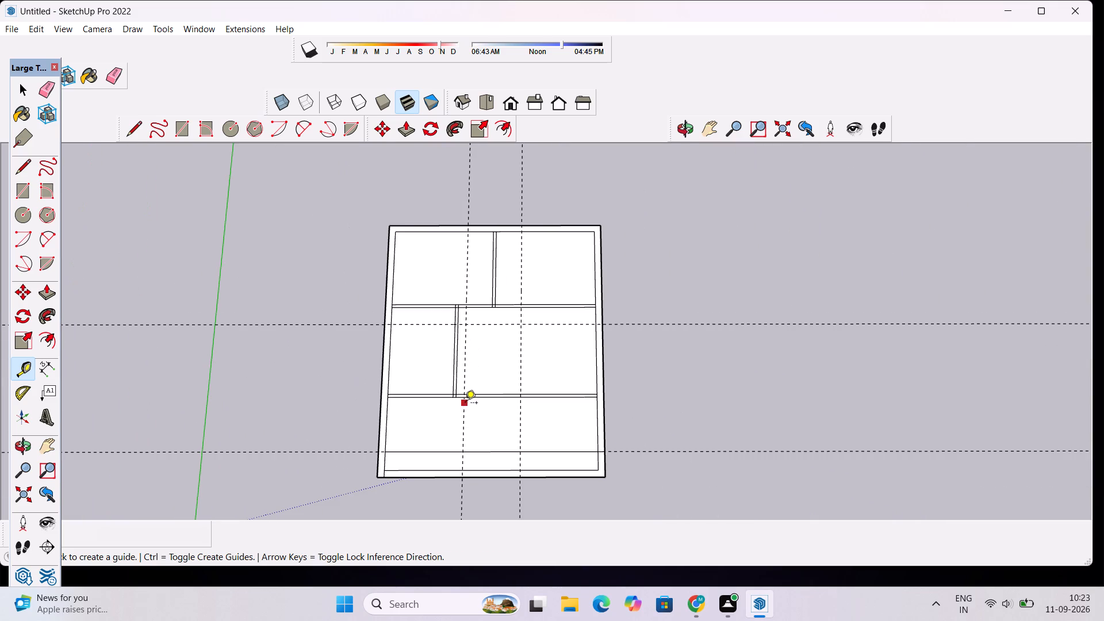
Place a parallel guide about 2' 3" inside the inner edge of the outer wall nearest the green axis.
{"action": "scroll", "coordinate": [436, 434], "scroll_direction": "up", "scroll_amount": 4}
{"action": "scroll", "coordinate": [379, 406], "scroll_direction": "up", "scroll_amount": 8}
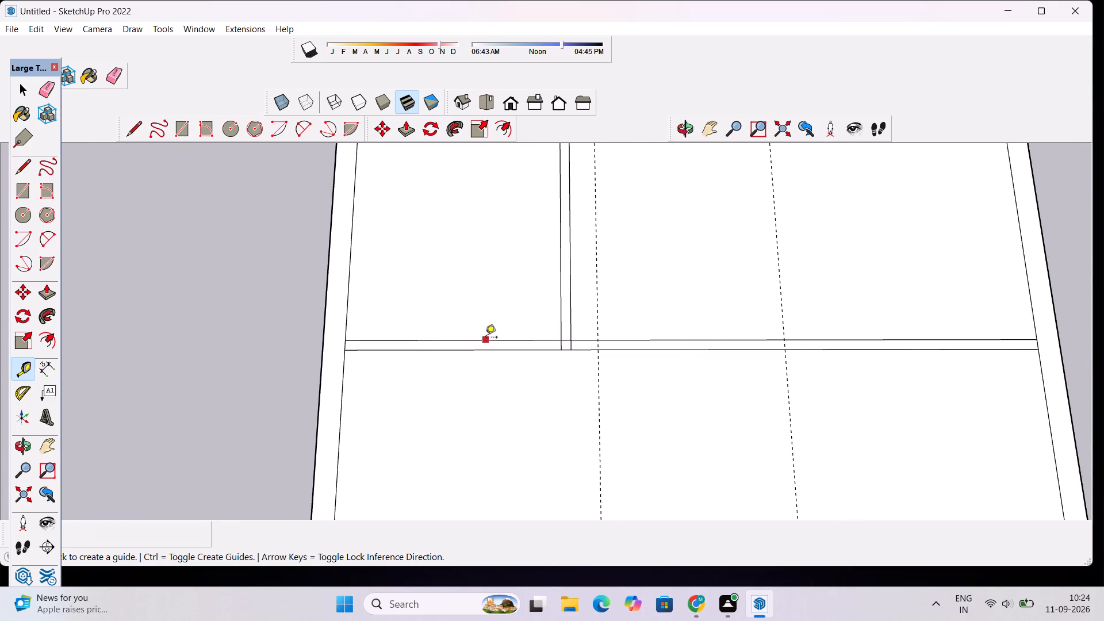
{"action": "scroll", "coordinate": [475, 349], "scroll_direction": "up", "scroll_amount": 1}
{"action": "left_click", "coordinate": [336, 281]}
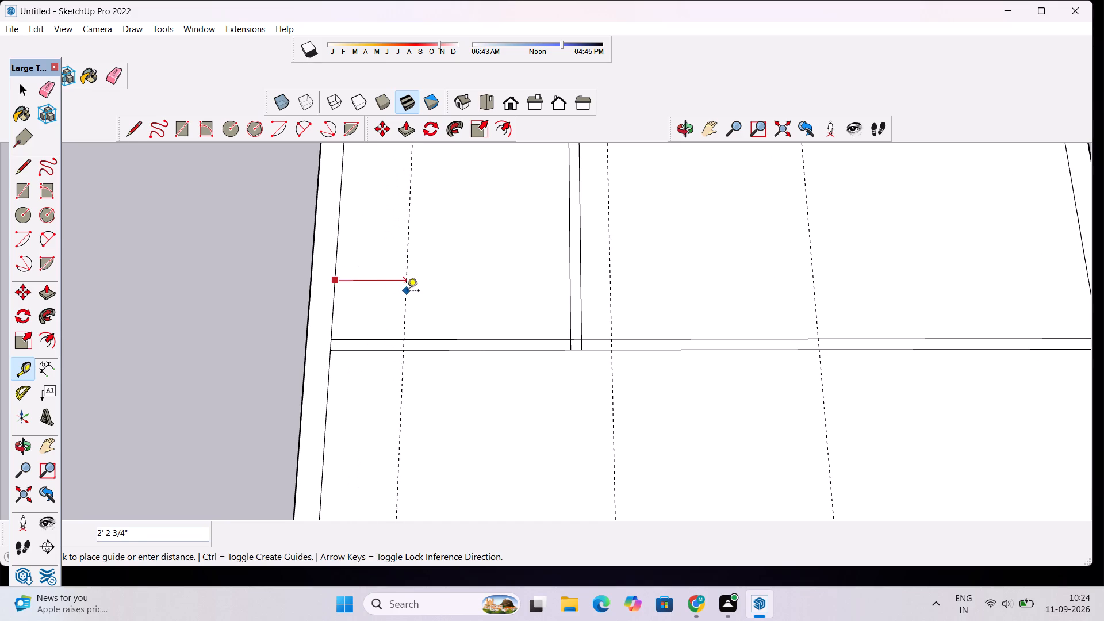
{"action": "left_click", "coordinate": [407, 292]}
Place a parallel guide 2' from the guide beside the green-axis-side outer wall, away from the green axis.
{"action": "left_click", "coordinate": [410, 261]}
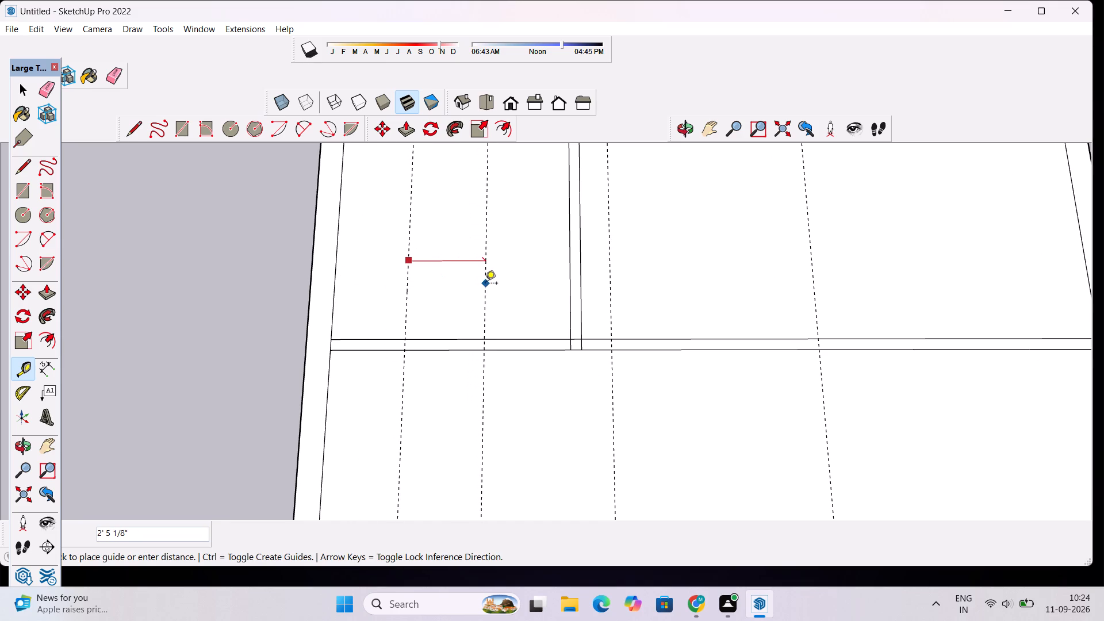
{"action": "scroll", "coordinate": [485, 284], "scroll_direction": "down", "scroll_amount": 9}
{"action": "scroll", "coordinate": [487, 292], "scroll_direction": "up", "scroll_amount": 3}
{"action": "type", "text": "2'"}
{"action": "key", "text": "Return"}
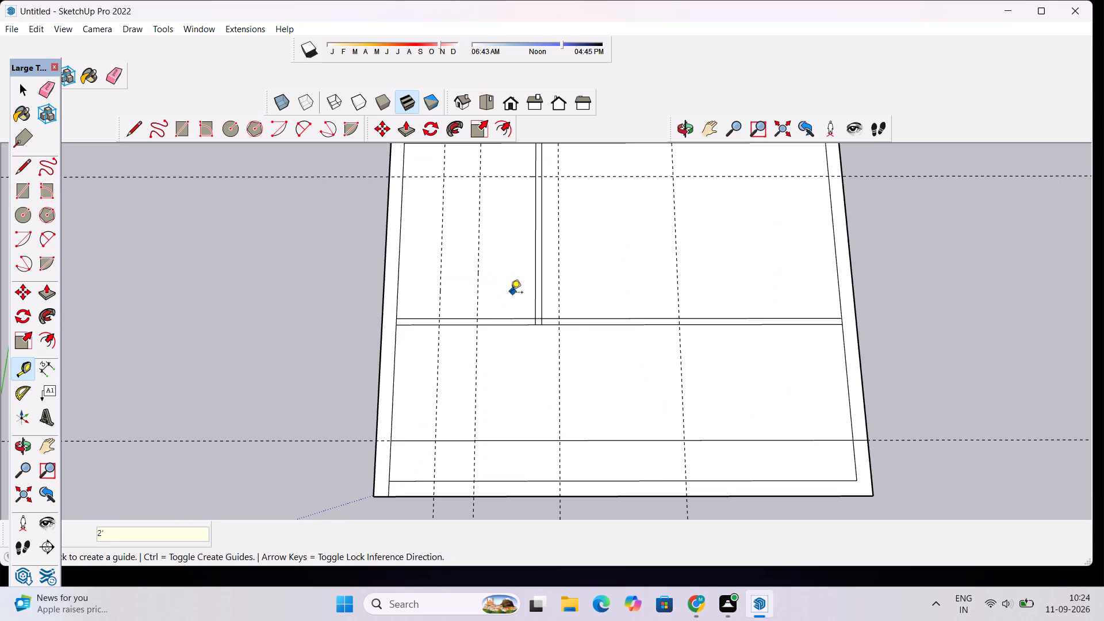
Place a parallel guide 3' from the guide just beyond the middle-bay partition, away from the green axis.
{"action": "scroll", "coordinate": [570, 335], "scroll_direction": "down", "scroll_amount": 4}
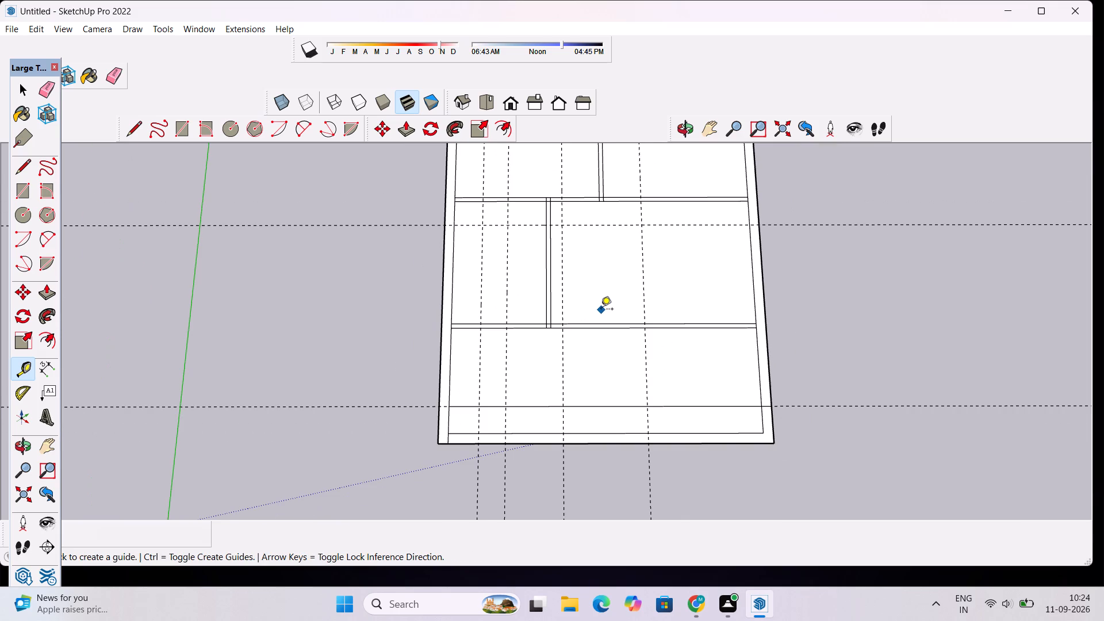
{"action": "scroll", "coordinate": [601, 310], "scroll_direction": "up", "scroll_amount": 4}
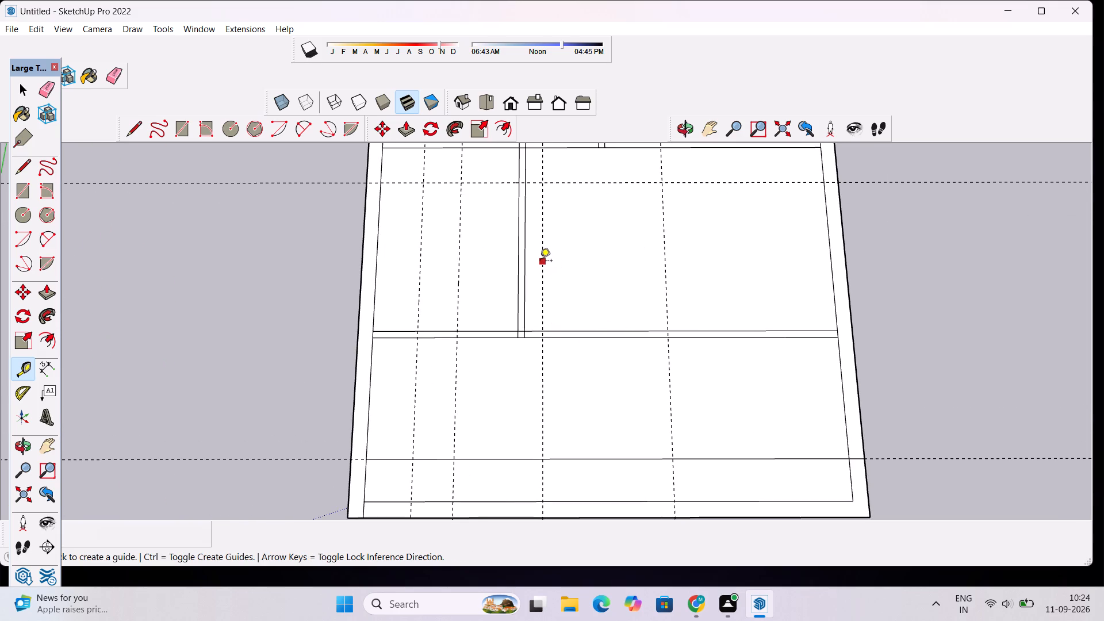
{"action": "left_click", "coordinate": [540, 262]}
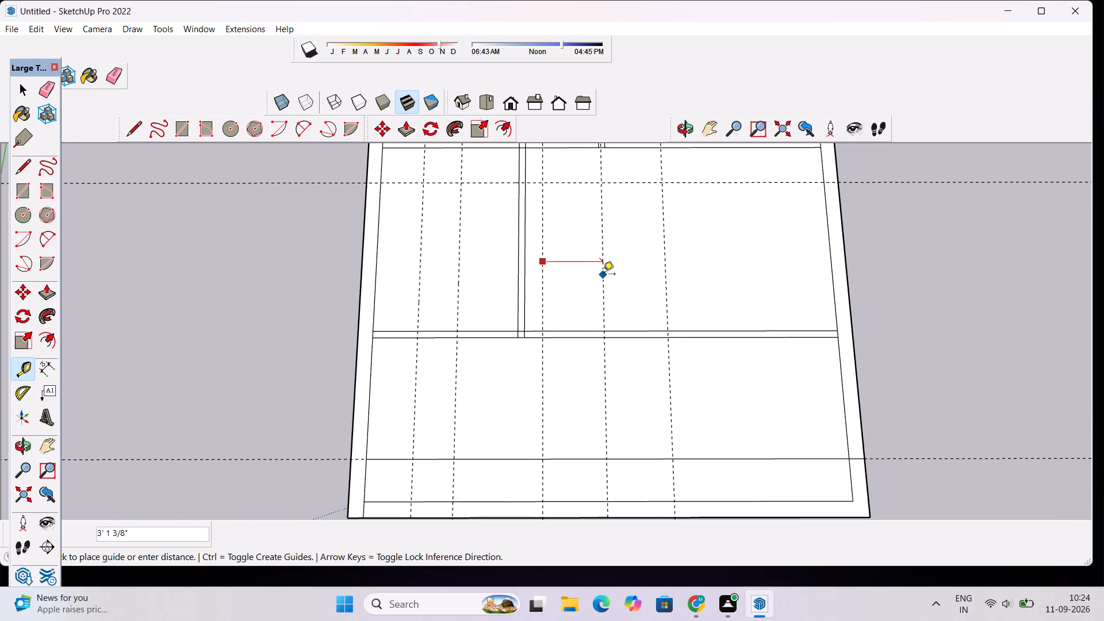
{"action": "scroll", "coordinate": [603, 275], "scroll_direction": "down", "scroll_amount": 3}
{"action": "scroll", "coordinate": [615, 290], "scroll_direction": "up", "scroll_amount": 2}
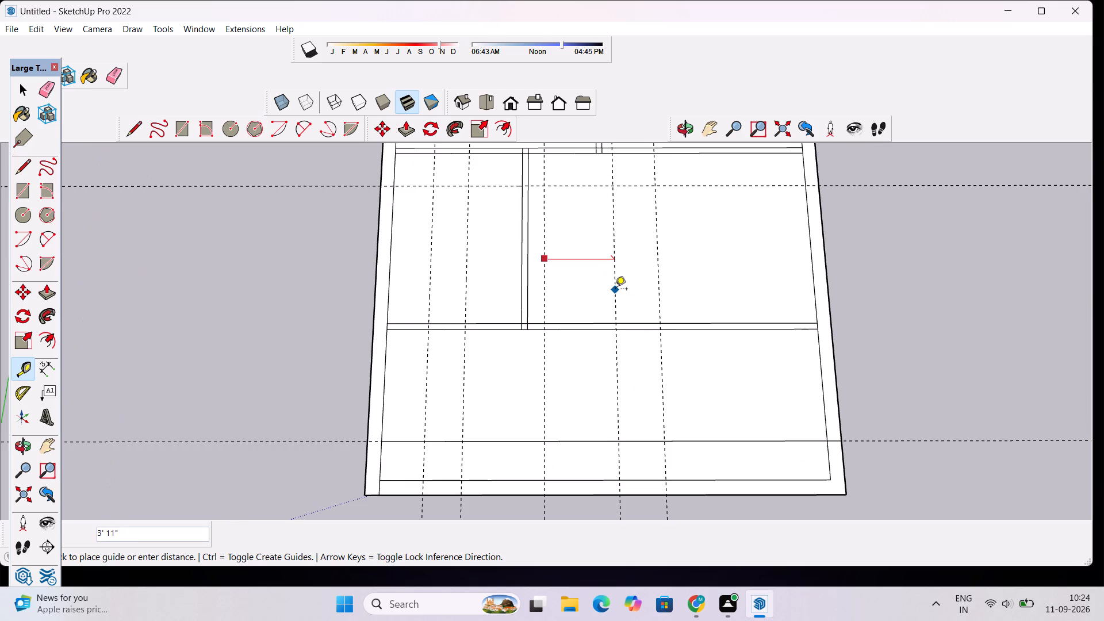
{"action": "scroll", "coordinate": [614, 293], "scroll_direction": "up", "scroll_amount": 2}
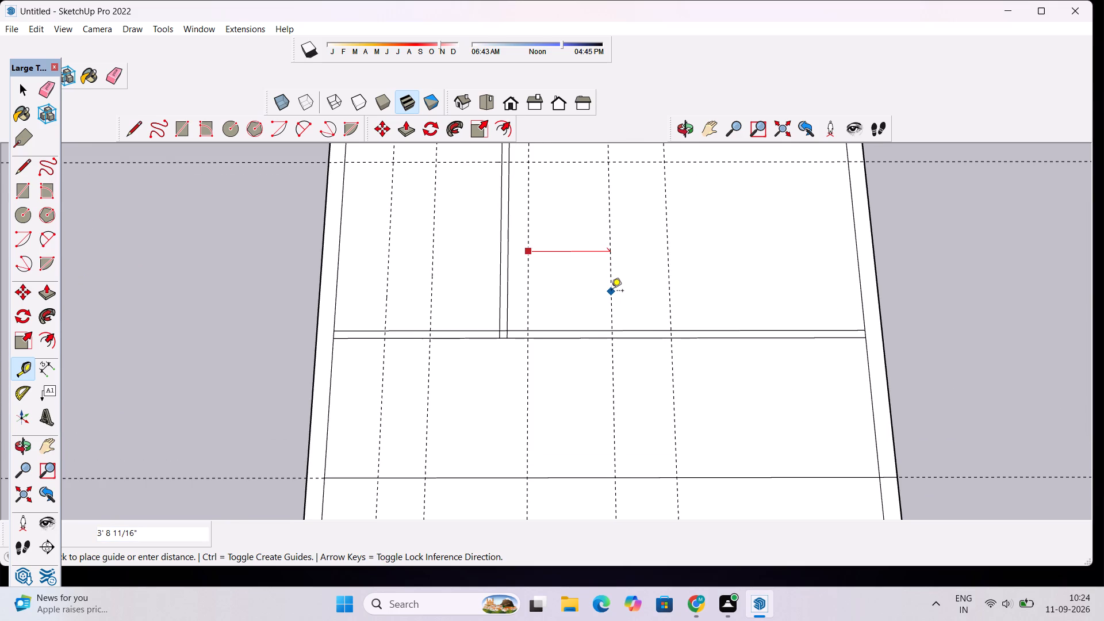
{"action": "type", "text": "3'"}
{"action": "key", "text": "Return"}
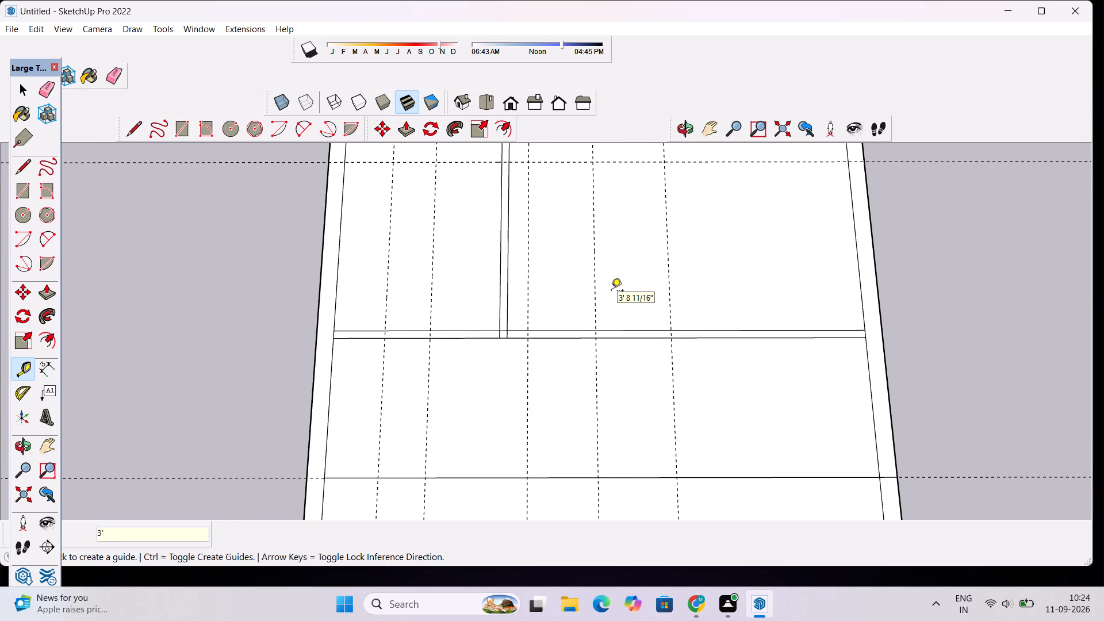
Draw 4" lines across the cross partition farther from the red axis, at the 3' guides on both sides of the farthest-bay partition.
{"action": "scroll", "coordinate": [601, 284], "scroll_direction": "down", "scroll_amount": 5}
{"action": "key", "text": "space"}
{"action": "scroll", "coordinate": [627, 262], "scroll_direction": "down", "scroll_amount": 3}
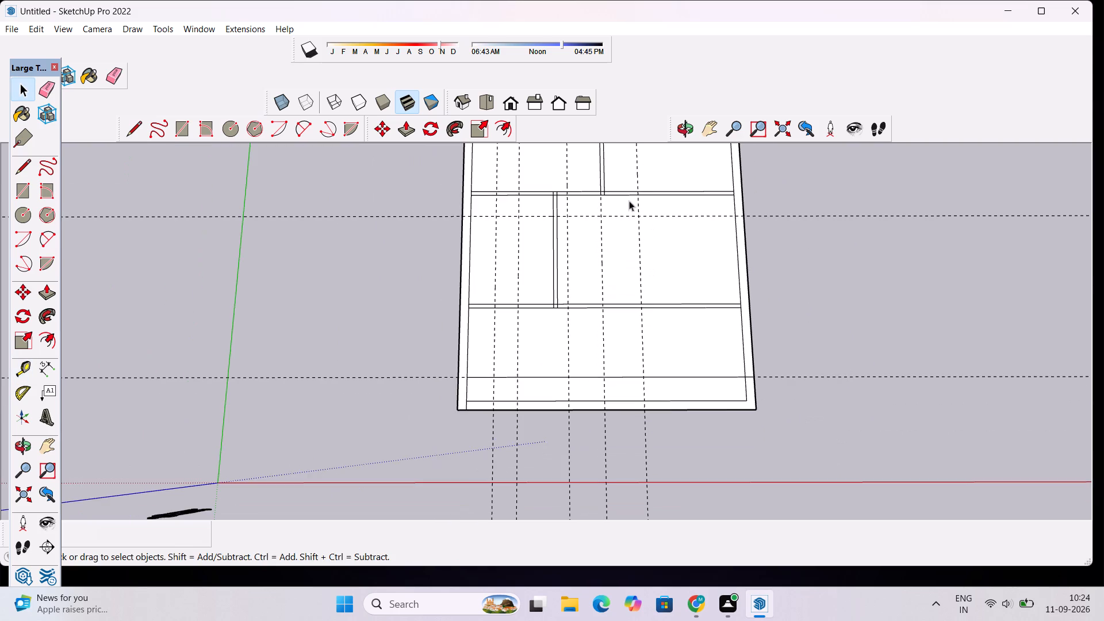
{"action": "left_click", "coordinate": [681, 132]}
{"action": "left_click_drag", "start_coordinate": [660, 268], "coordinate": [660, 244]}
{"action": "scroll", "coordinate": [657, 222], "scroll_direction": "down", "scroll_amount": 11}
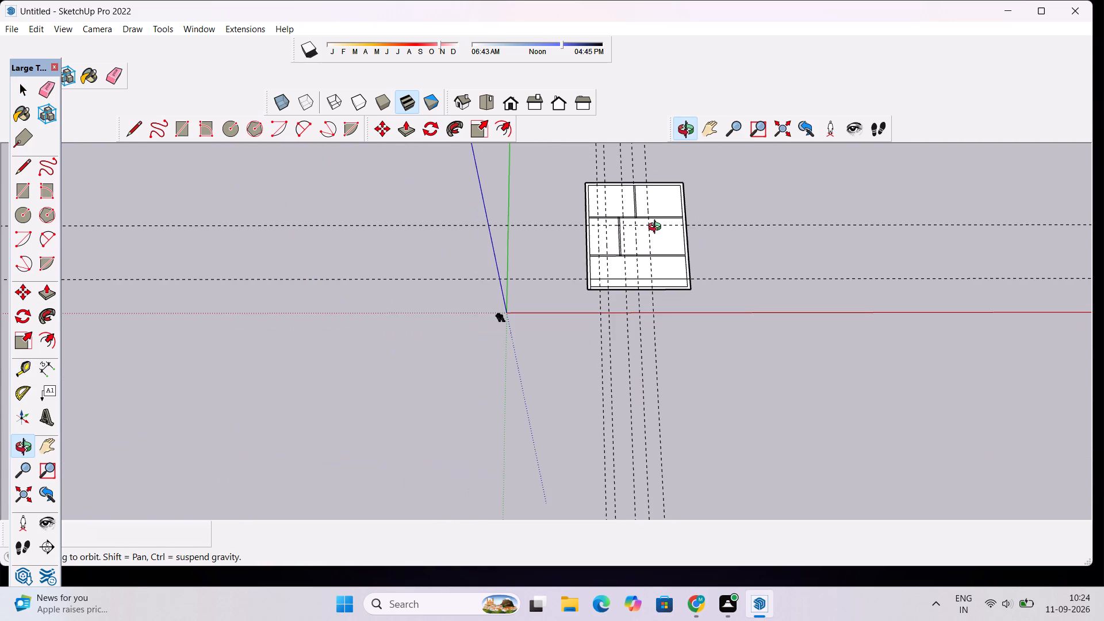
{"action": "scroll", "coordinate": [652, 190], "scroll_direction": "up", "scroll_amount": 15}
{"action": "scroll", "coordinate": [611, 187], "scroll_direction": "right", "scroll_amount": 1}
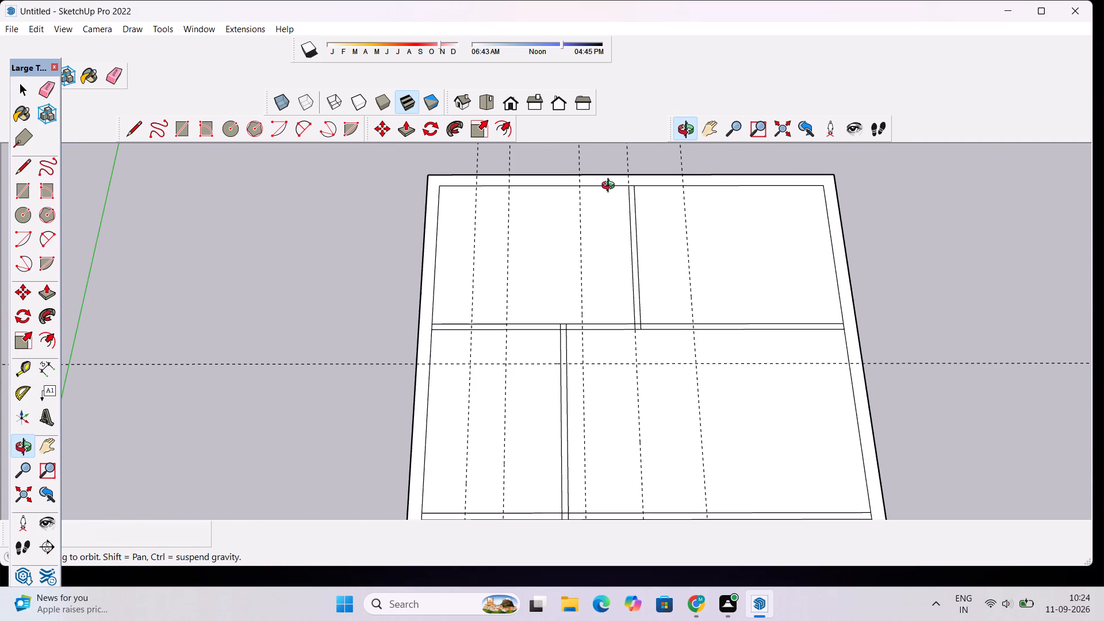
{"action": "scroll", "coordinate": [611, 187], "scroll_direction": "right", "scroll_amount": 1}
{"action": "key", "text": "space"}
{"action": "type", "text": "l"}
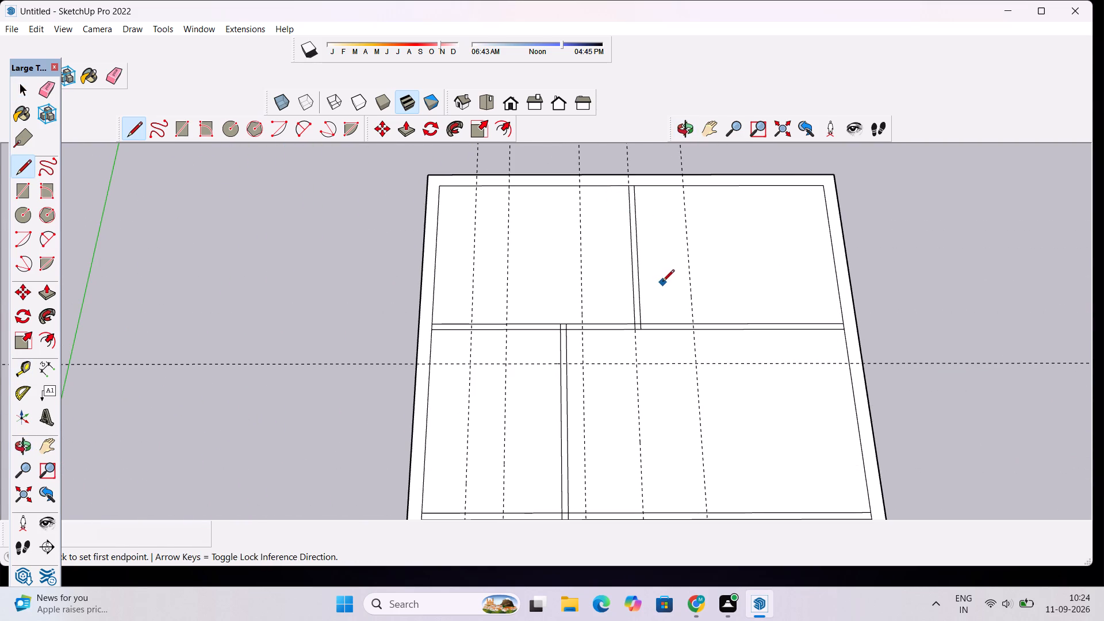
{"action": "scroll", "coordinate": [664, 328], "scroll_direction": "up", "scroll_amount": 2}
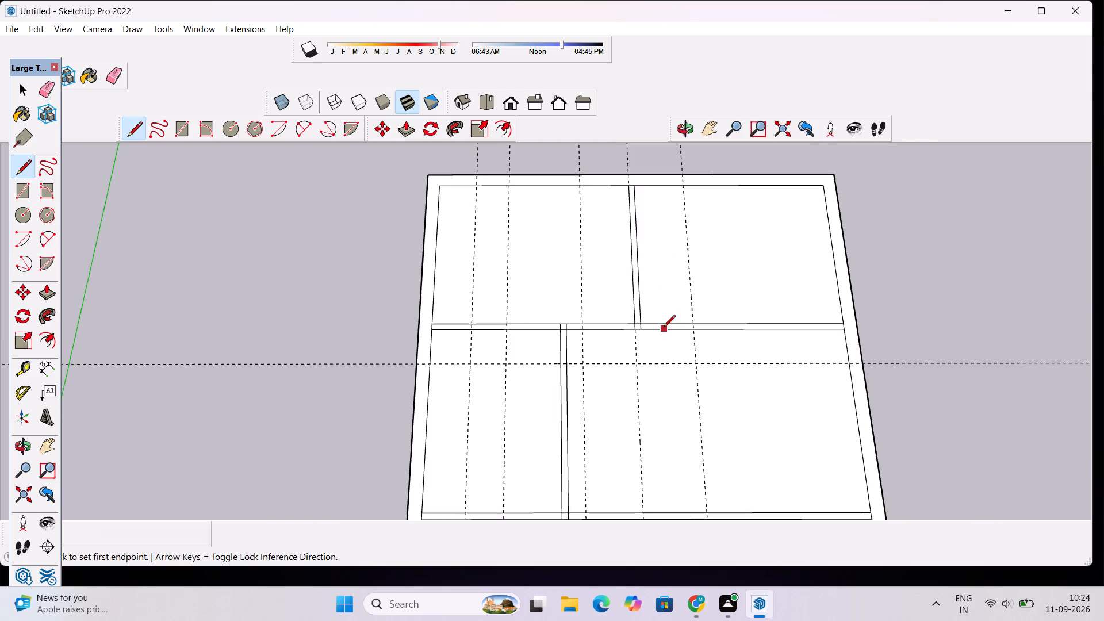
{"action": "scroll", "coordinate": [664, 328], "scroll_direction": "up", "scroll_amount": 8}
{"action": "left_click", "coordinate": [726, 342]}
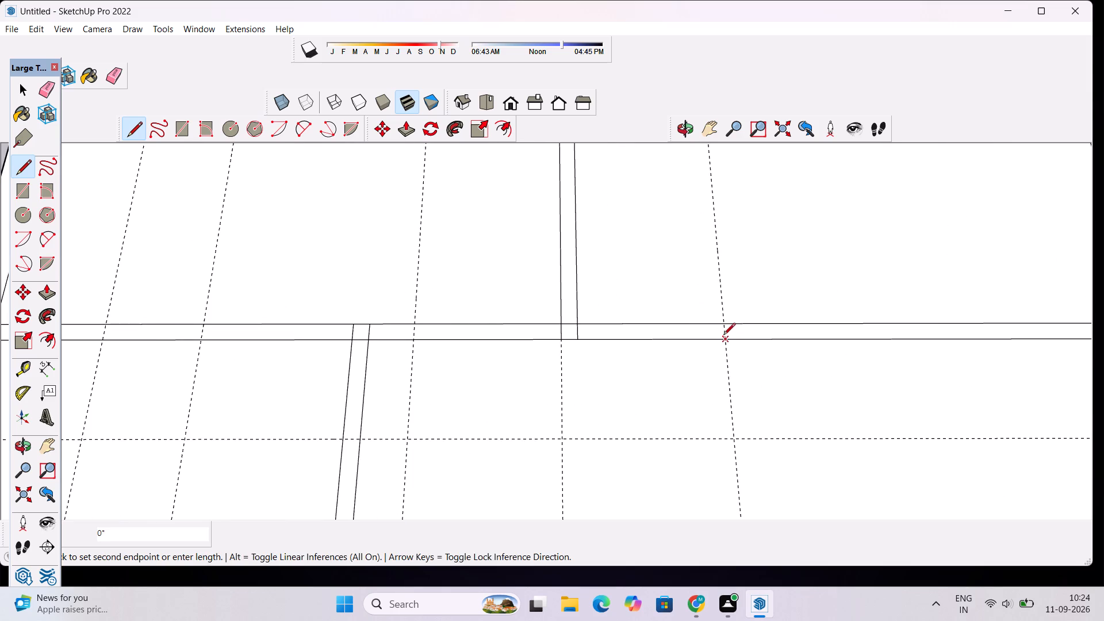
{"action": "left_click", "coordinate": [722, 325]}
{"action": "scroll", "coordinate": [455, 317], "scroll_direction": "down", "scroll_amount": 3}
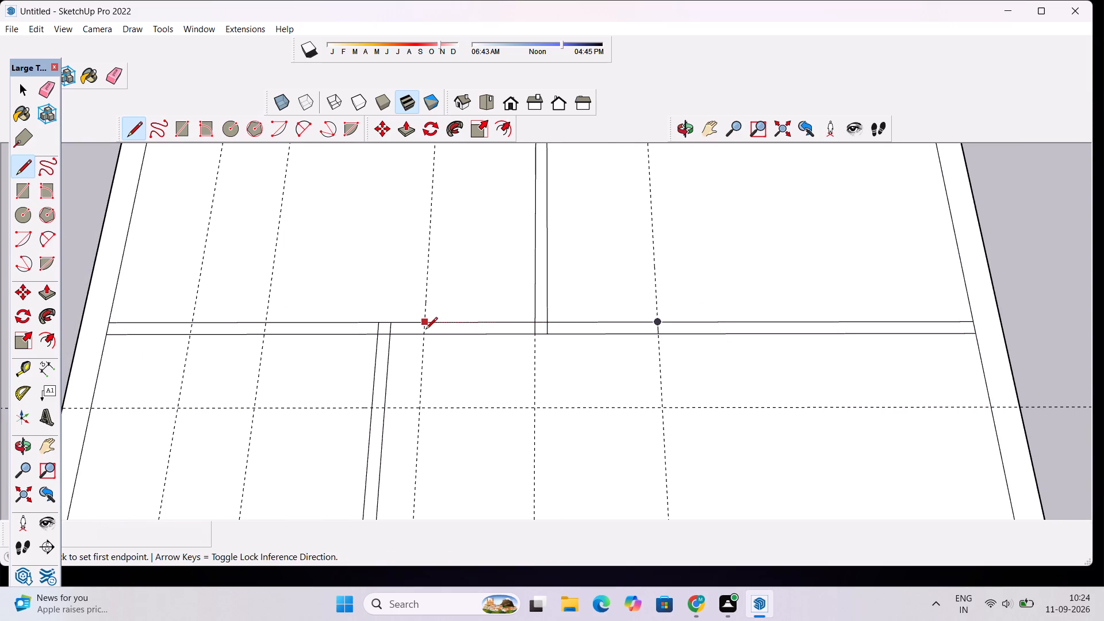
{"action": "left_click", "coordinate": [421, 337]}
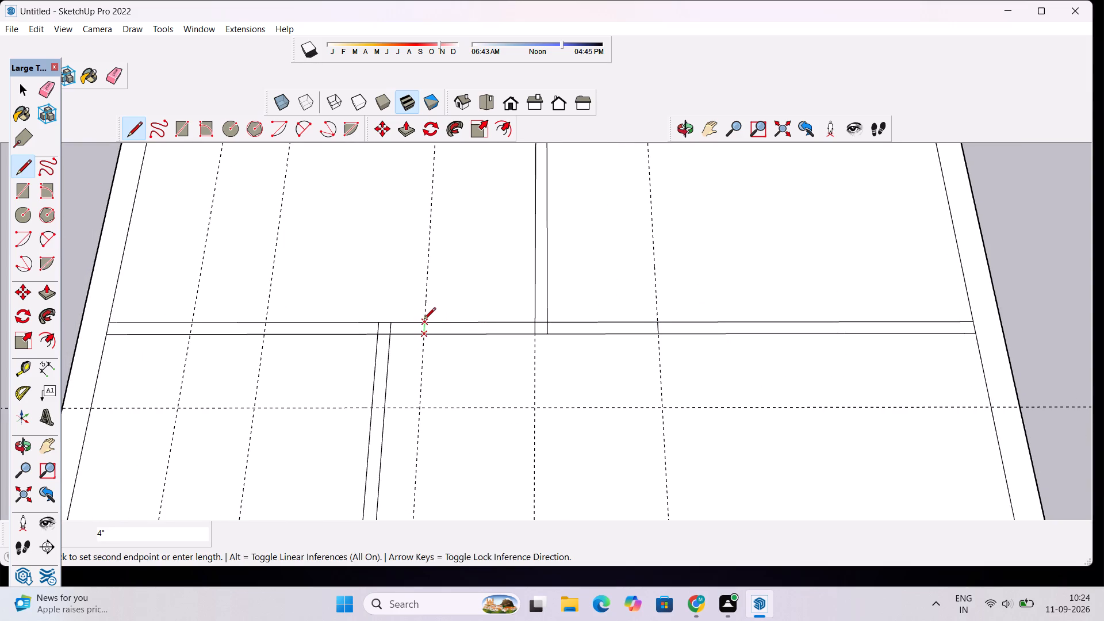
{"action": "left_click", "coordinate": [424, 320]}
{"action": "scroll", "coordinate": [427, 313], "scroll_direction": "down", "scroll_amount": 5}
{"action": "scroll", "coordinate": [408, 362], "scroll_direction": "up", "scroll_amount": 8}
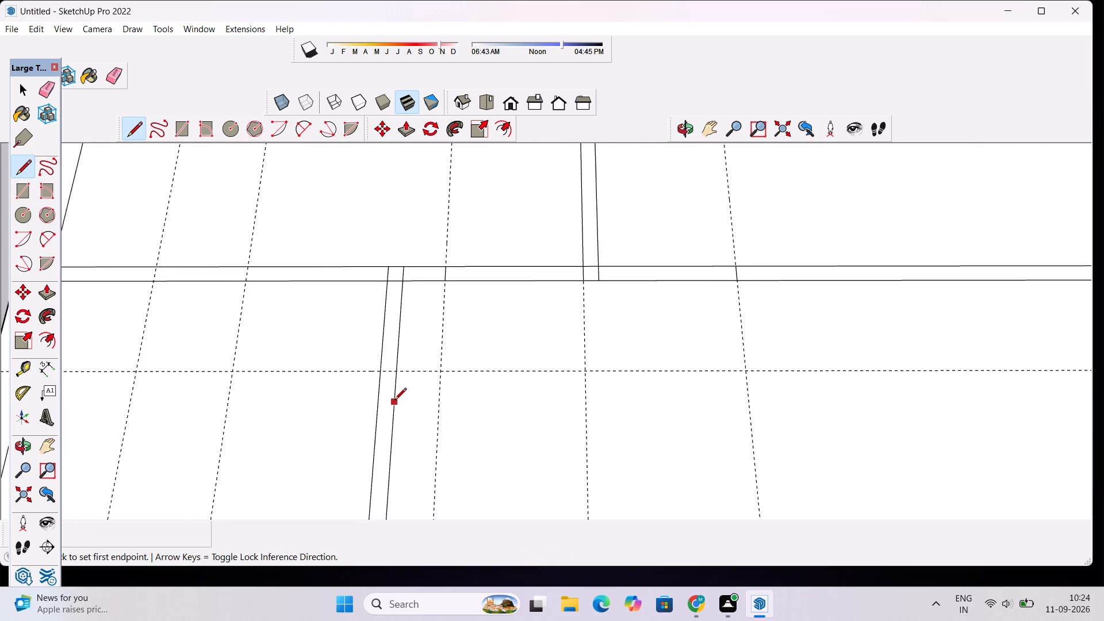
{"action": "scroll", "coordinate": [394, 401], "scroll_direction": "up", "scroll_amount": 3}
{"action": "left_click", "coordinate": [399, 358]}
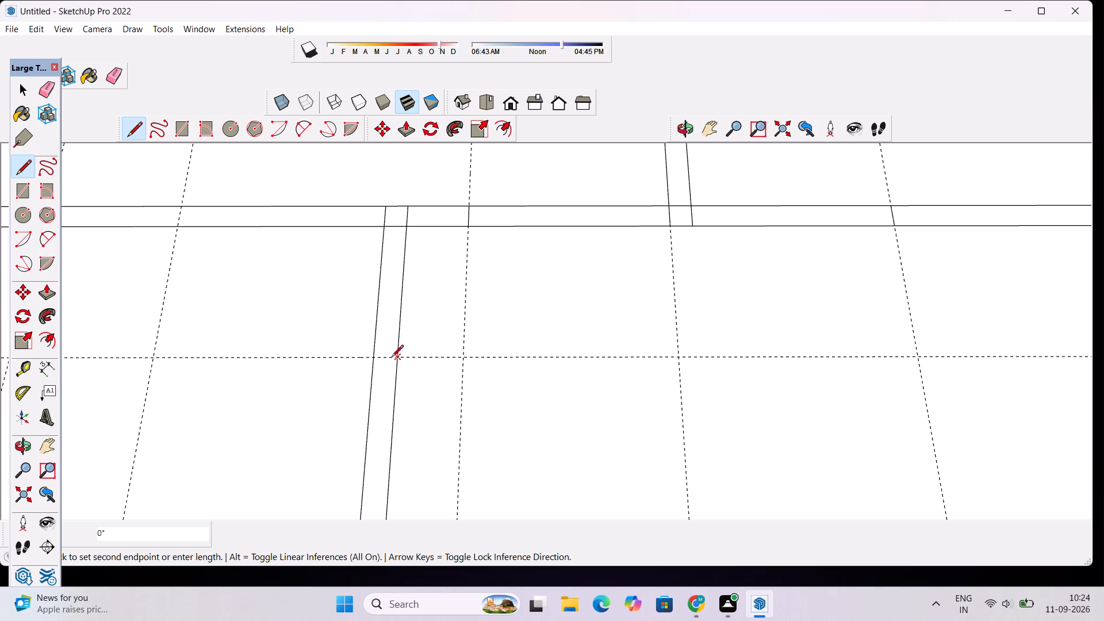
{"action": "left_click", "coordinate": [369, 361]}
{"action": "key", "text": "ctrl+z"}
Draw a line across the middle-bay partition's thickness along the guide 2' from the farther cross partition.
{"action": "scroll", "coordinate": [385, 361], "scroll_direction": "up", "scroll_amount": 5}
{"action": "left_click", "coordinate": [364, 355]}
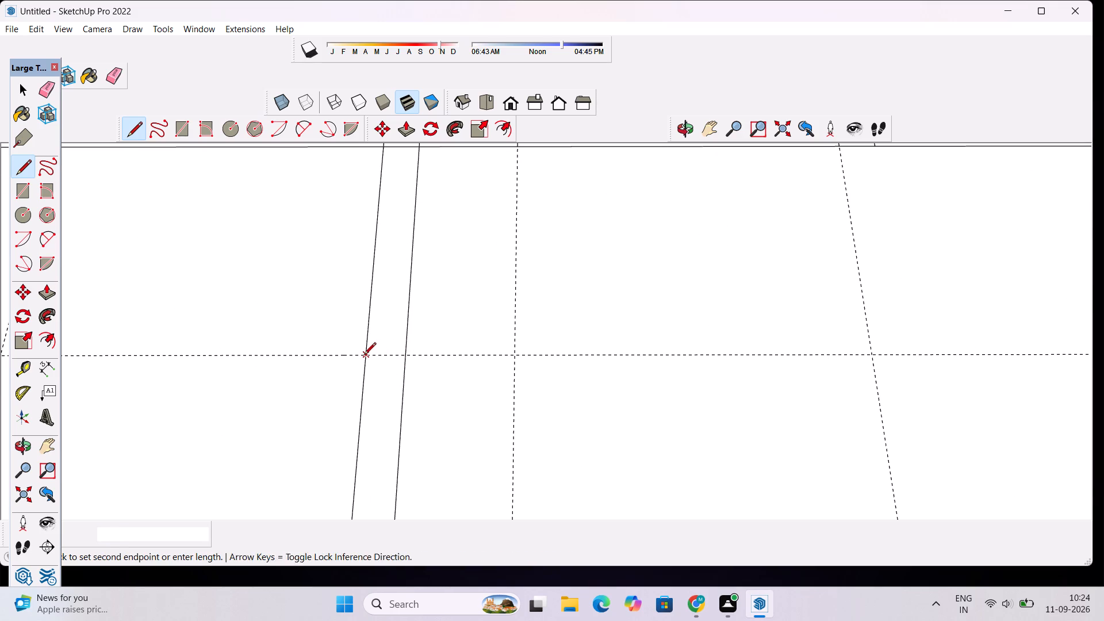
{"action": "left_click", "coordinate": [409, 357]}
Draw two 4" lines across the cross partition nearer the red axis, at the two guides closest to the green axis.
{"action": "scroll", "coordinate": [405, 275], "scroll_direction": "down", "scroll_amount": 14}
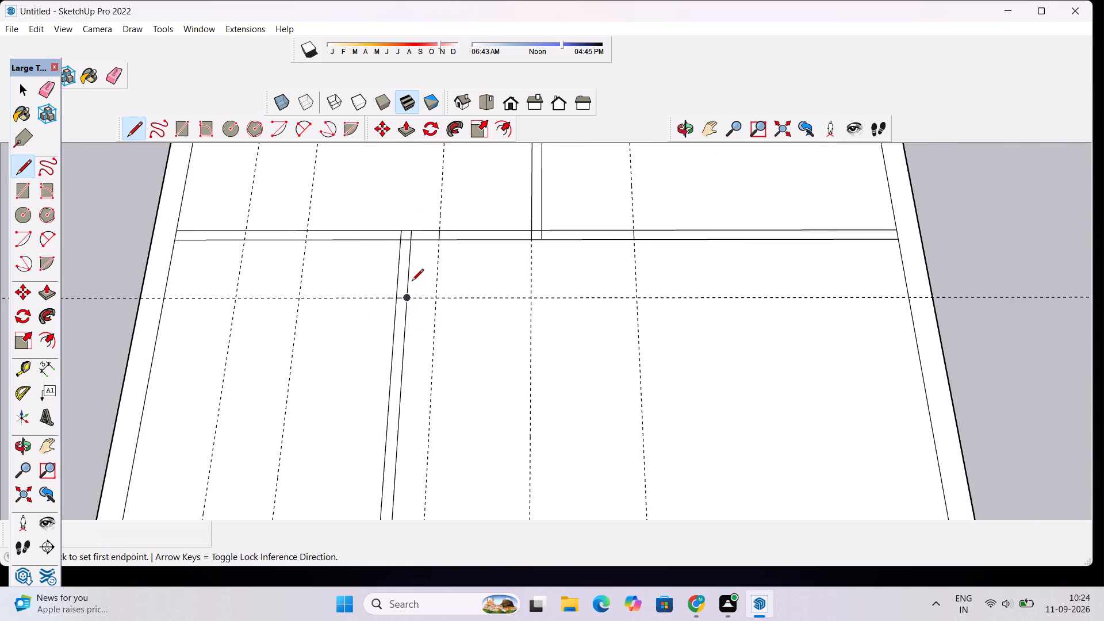
{"action": "scroll", "coordinate": [412, 282], "scroll_direction": "down", "scroll_amount": 13}
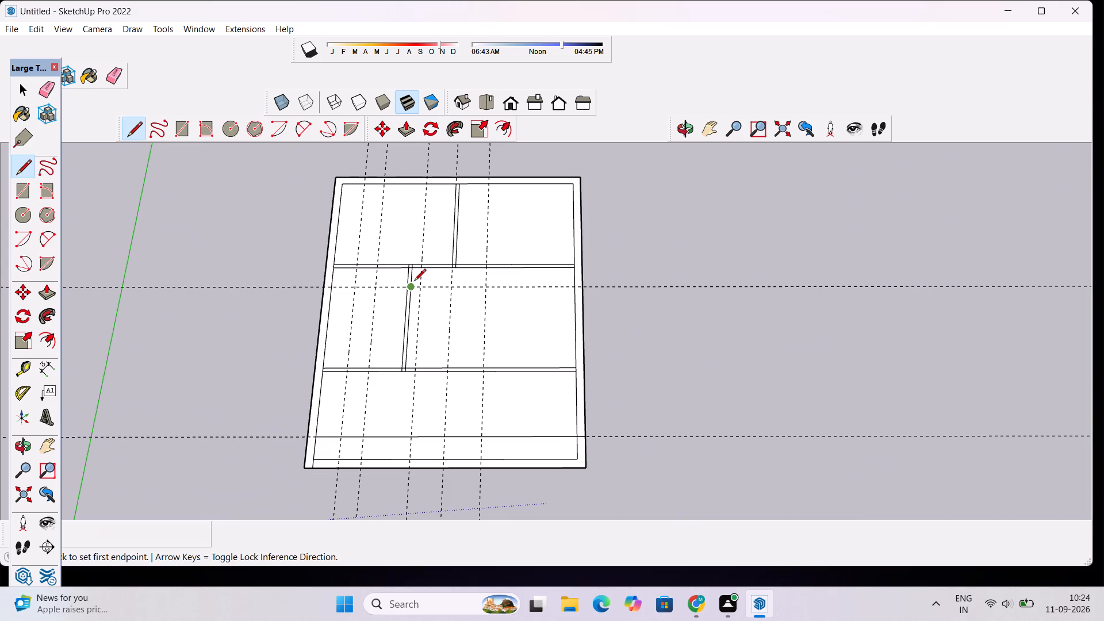
{"action": "scroll", "coordinate": [377, 379], "scroll_direction": "up", "scroll_amount": 6}
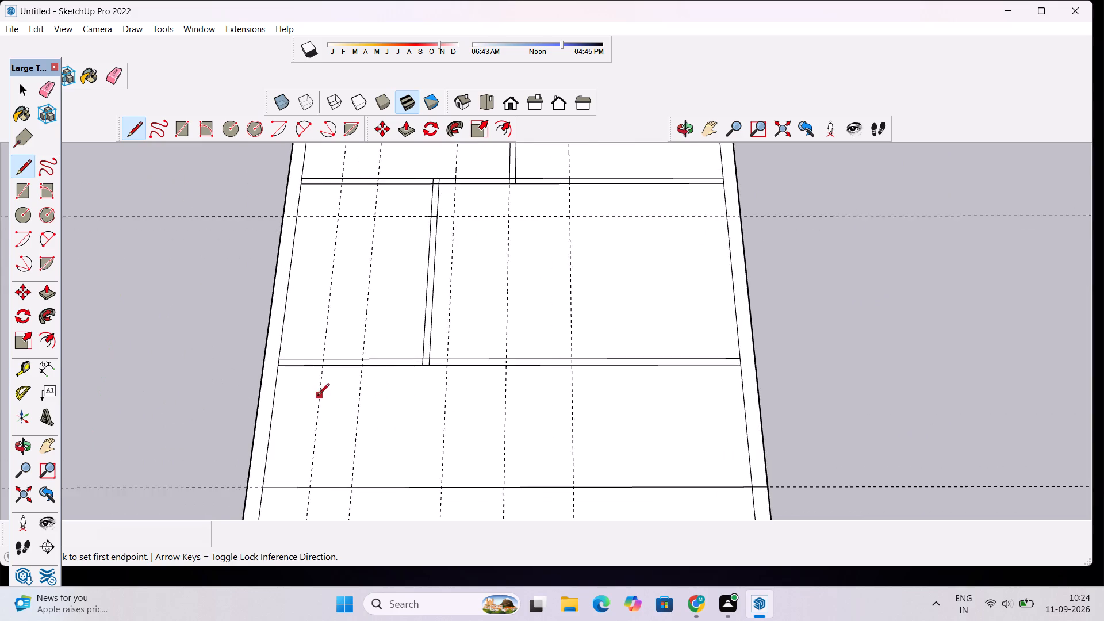
{"action": "scroll", "coordinate": [317, 396], "scroll_direction": "up", "scroll_amount": 11}
{"action": "left_click", "coordinate": [326, 321]}
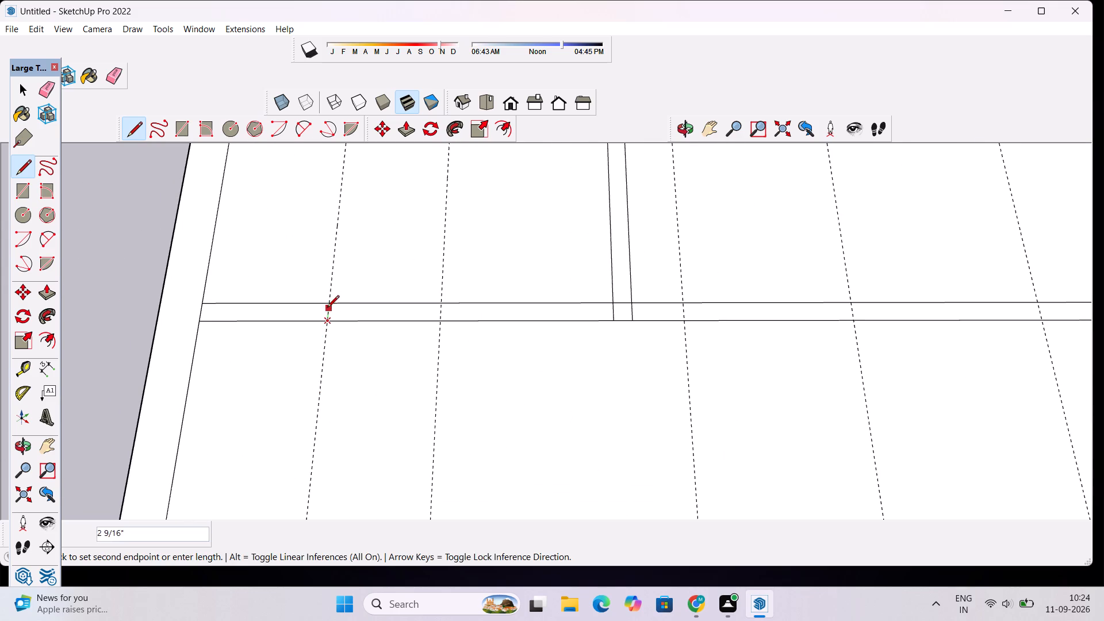
{"action": "left_click", "coordinate": [328, 305]}
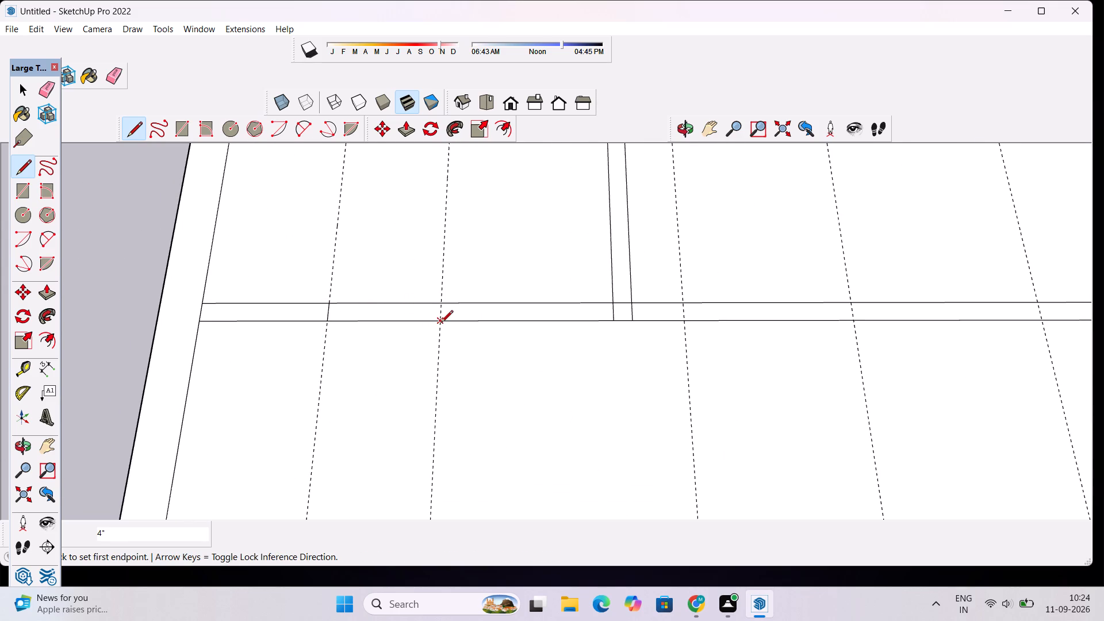
{"action": "left_click", "coordinate": [441, 323]}
{"action": "left_click", "coordinate": [441, 304]}
Draw two 4" lines across the same cross partition at the two 3'-spaced guides just beyond the middle-bay partition.
{"action": "scroll", "coordinate": [441, 304], "scroll_direction": "down", "scroll_amount": 3}
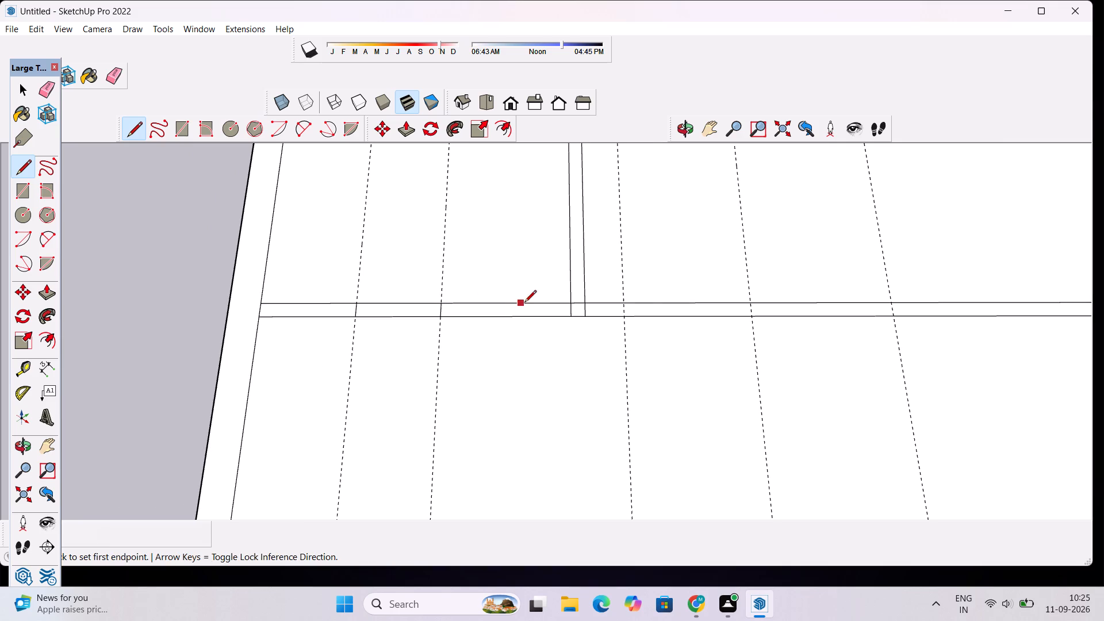
{"action": "scroll", "coordinate": [681, 320], "scroll_direction": "up", "scroll_amount": 3}
{"action": "scroll", "coordinate": [615, 321], "scroll_direction": "up", "scroll_amount": 2}
{"action": "left_click", "coordinate": [602, 312]}
{"action": "left_click", "coordinate": [601, 292]}
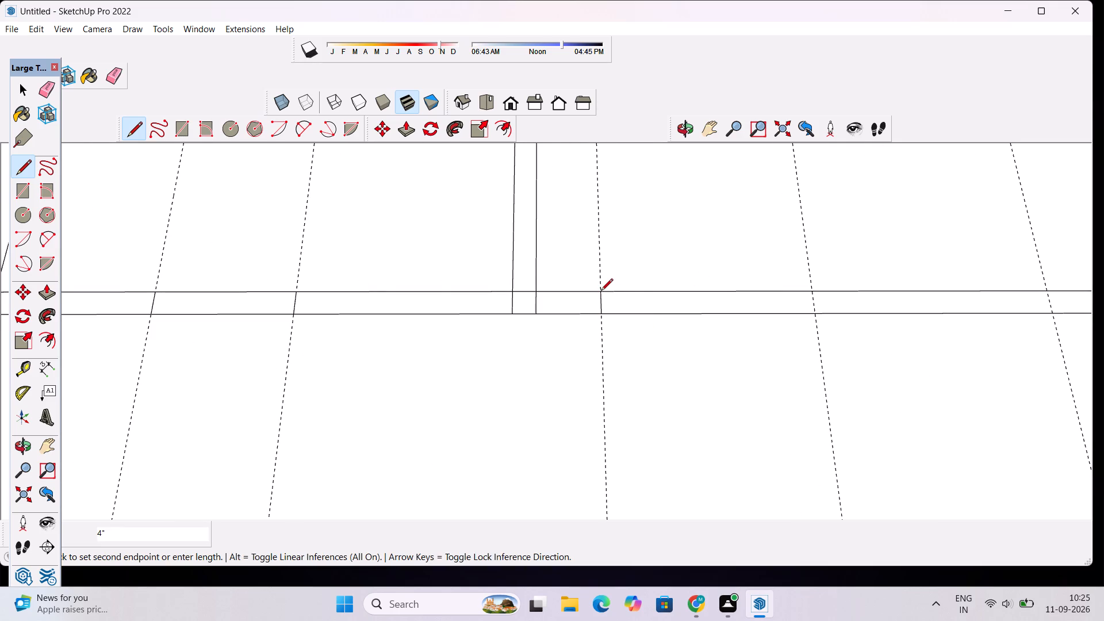
{"action": "left_click", "coordinate": [812, 290]}
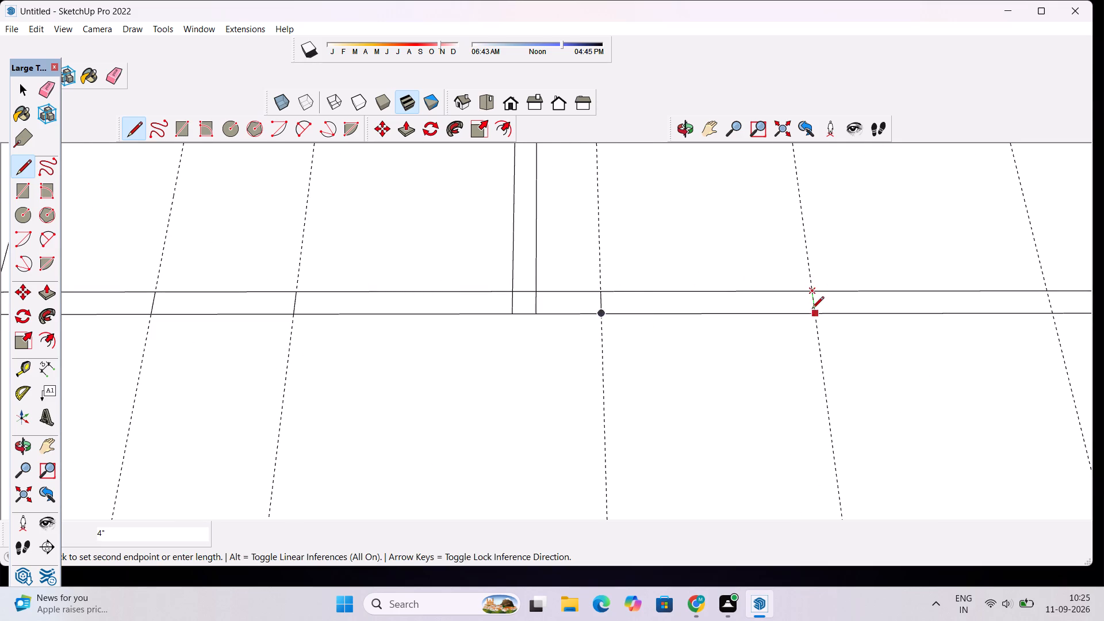
{"action": "left_click", "coordinate": [812, 315]}
Erase all the dashed guides running across the floor plan in both directions.
{"action": "scroll", "coordinate": [722, 295], "scroll_direction": "down", "scroll_amount": 15}
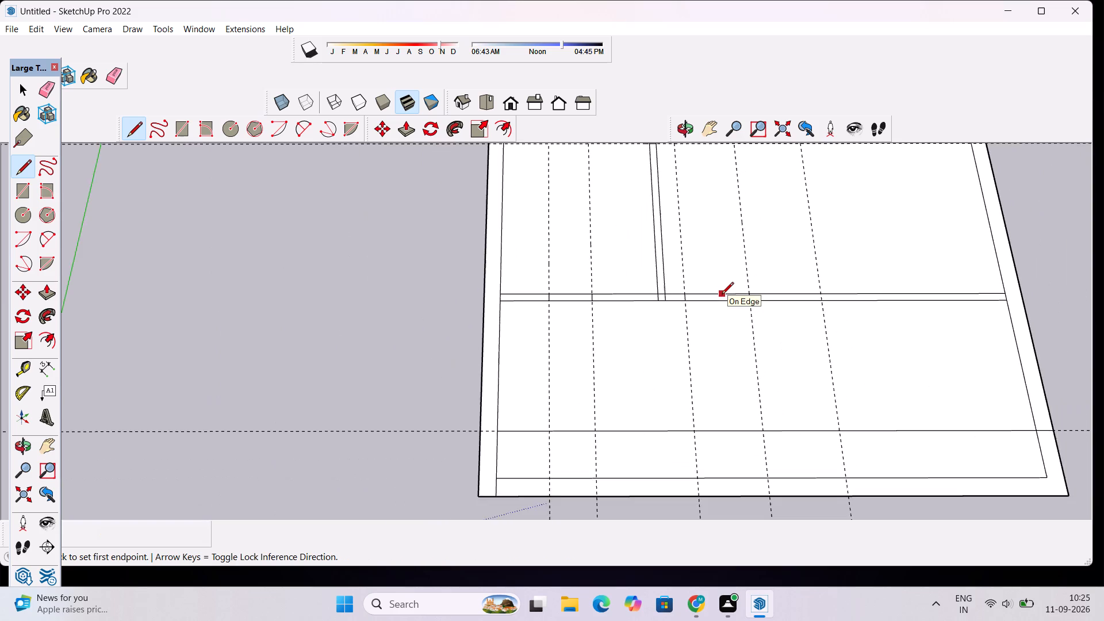
{"action": "scroll", "coordinate": [722, 295], "scroll_direction": "down", "scroll_amount": 4}
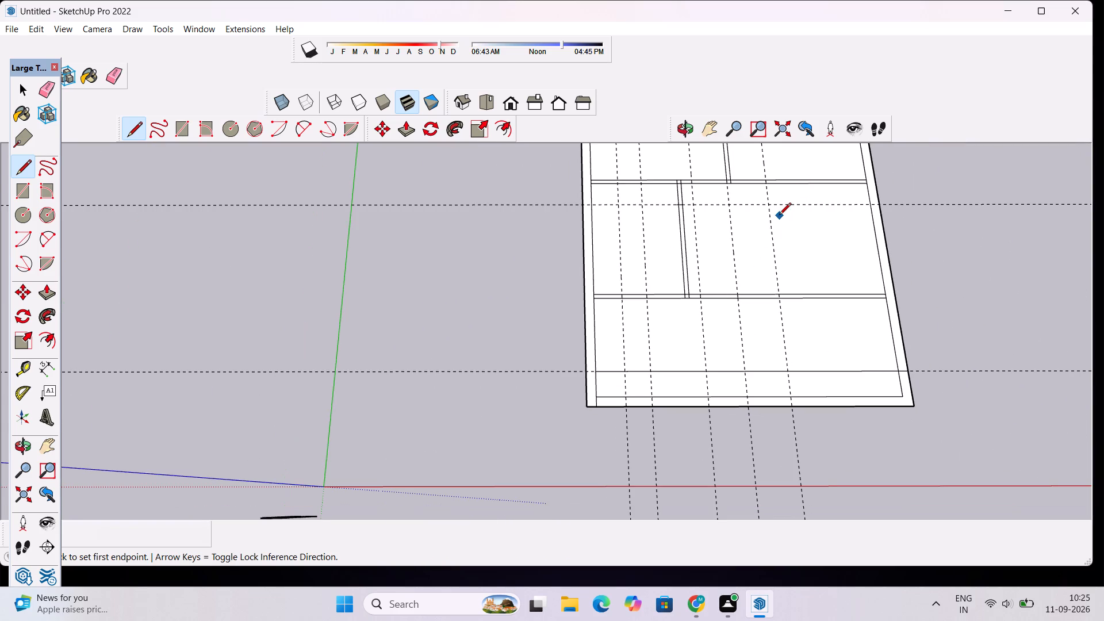
{"action": "scroll", "coordinate": [702, 188], "scroll_direction": "up", "scroll_amount": 1}
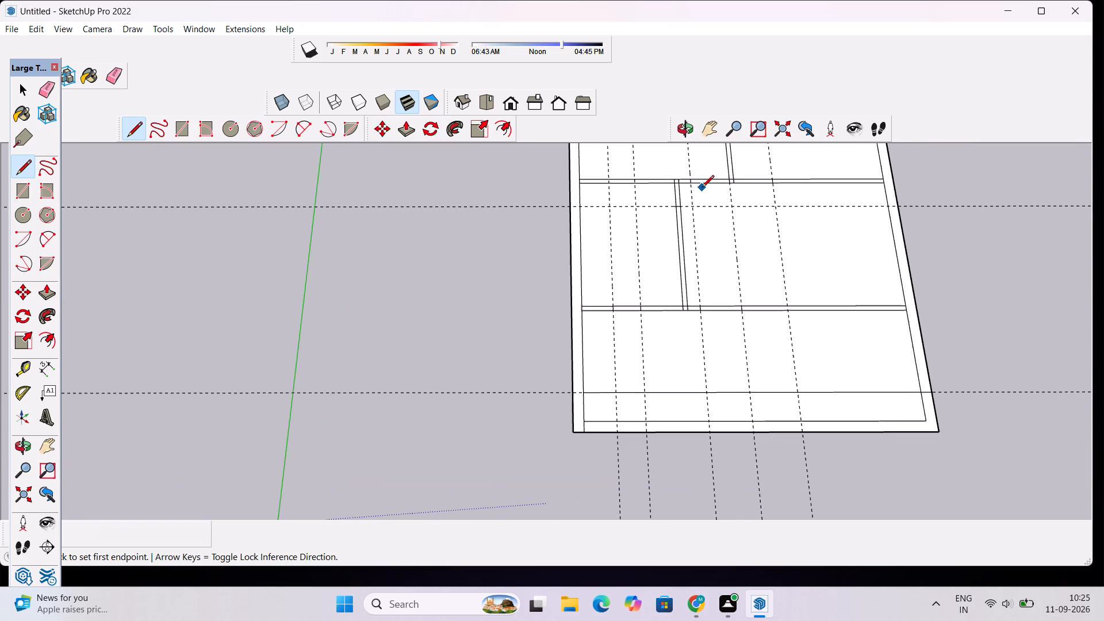
{"action": "scroll", "coordinate": [702, 188], "scroll_direction": "up", "scroll_amount": 1}
{"action": "key", "text": "space"}
{"action": "type", "text": "e"}
{"action": "left_click_drag", "start_coordinate": [834, 356], "coordinate": [747, 362]}
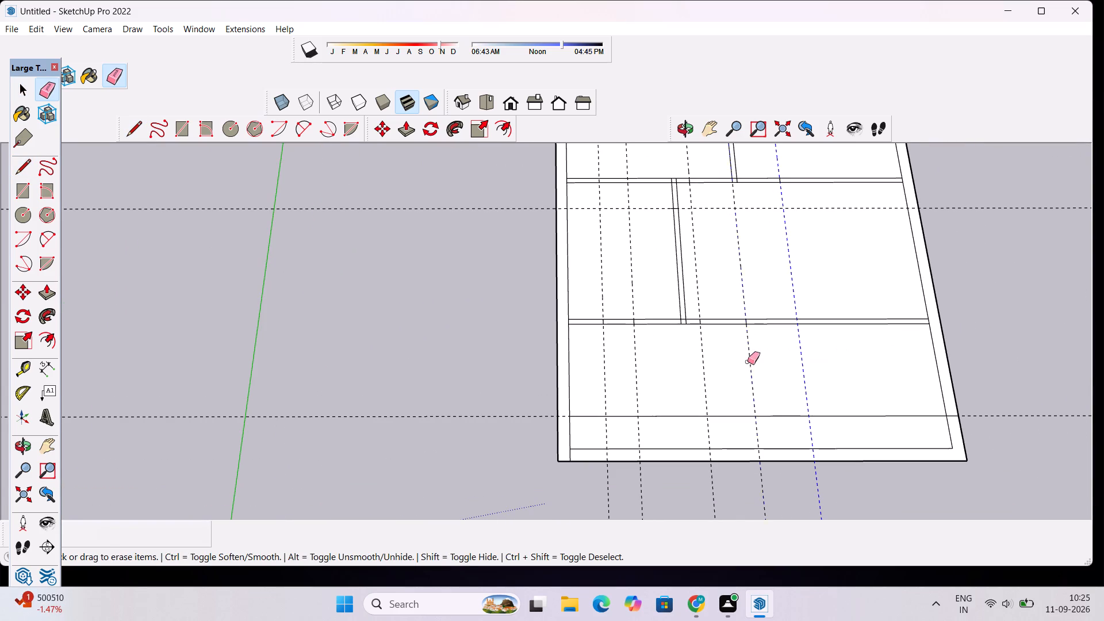
{"action": "left_click_drag", "start_coordinate": [747, 362], "coordinate": [599, 388]}
{"action": "left_click_drag", "start_coordinate": [496, 196], "coordinate": [477, 425]}
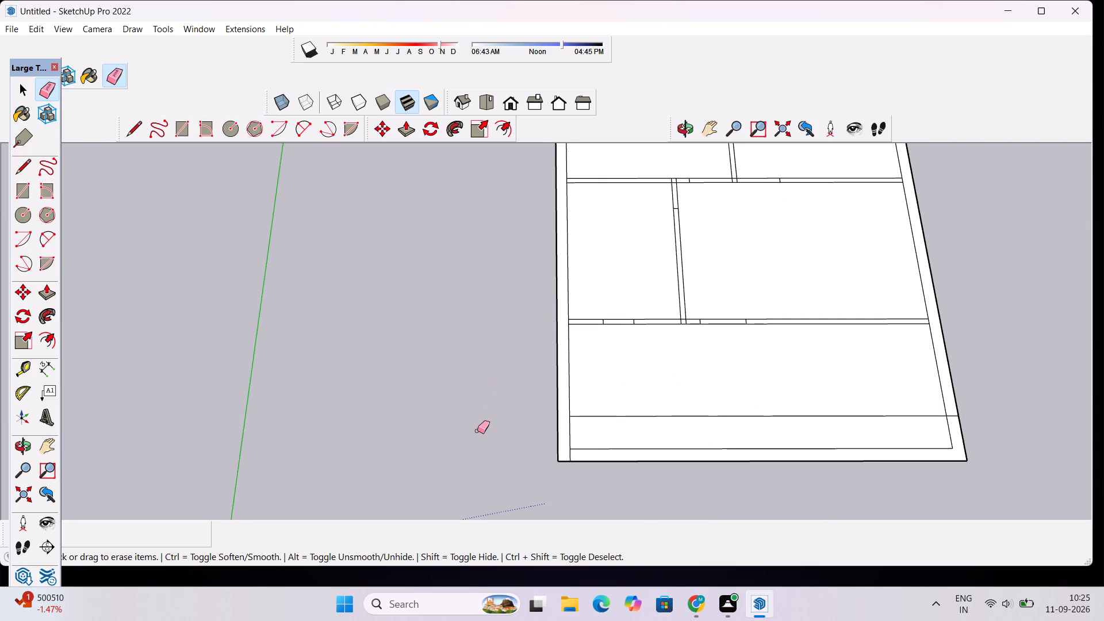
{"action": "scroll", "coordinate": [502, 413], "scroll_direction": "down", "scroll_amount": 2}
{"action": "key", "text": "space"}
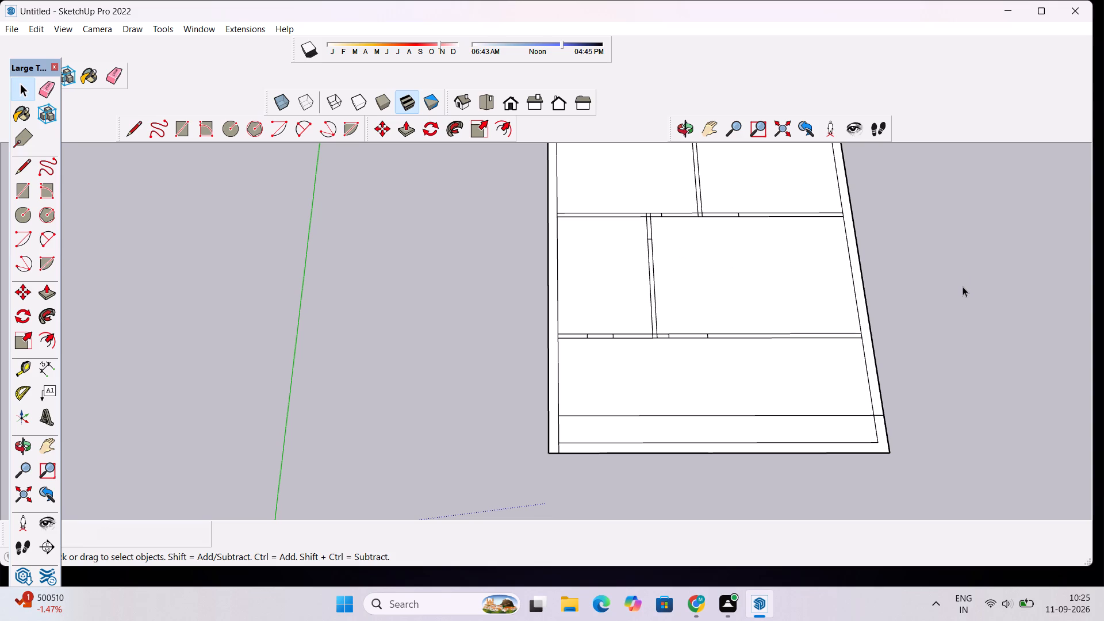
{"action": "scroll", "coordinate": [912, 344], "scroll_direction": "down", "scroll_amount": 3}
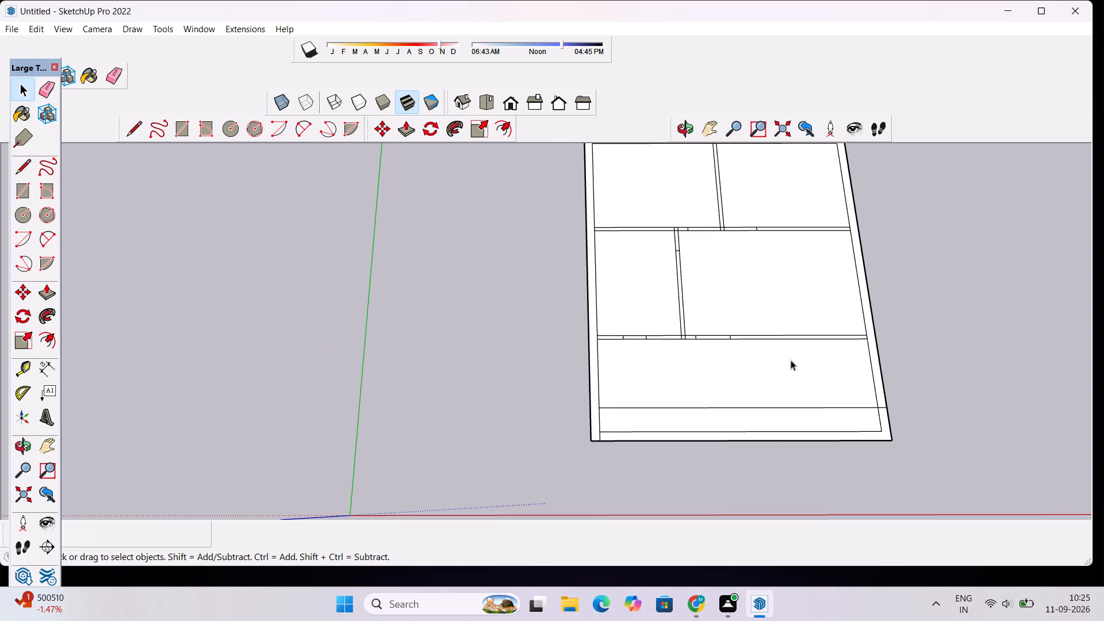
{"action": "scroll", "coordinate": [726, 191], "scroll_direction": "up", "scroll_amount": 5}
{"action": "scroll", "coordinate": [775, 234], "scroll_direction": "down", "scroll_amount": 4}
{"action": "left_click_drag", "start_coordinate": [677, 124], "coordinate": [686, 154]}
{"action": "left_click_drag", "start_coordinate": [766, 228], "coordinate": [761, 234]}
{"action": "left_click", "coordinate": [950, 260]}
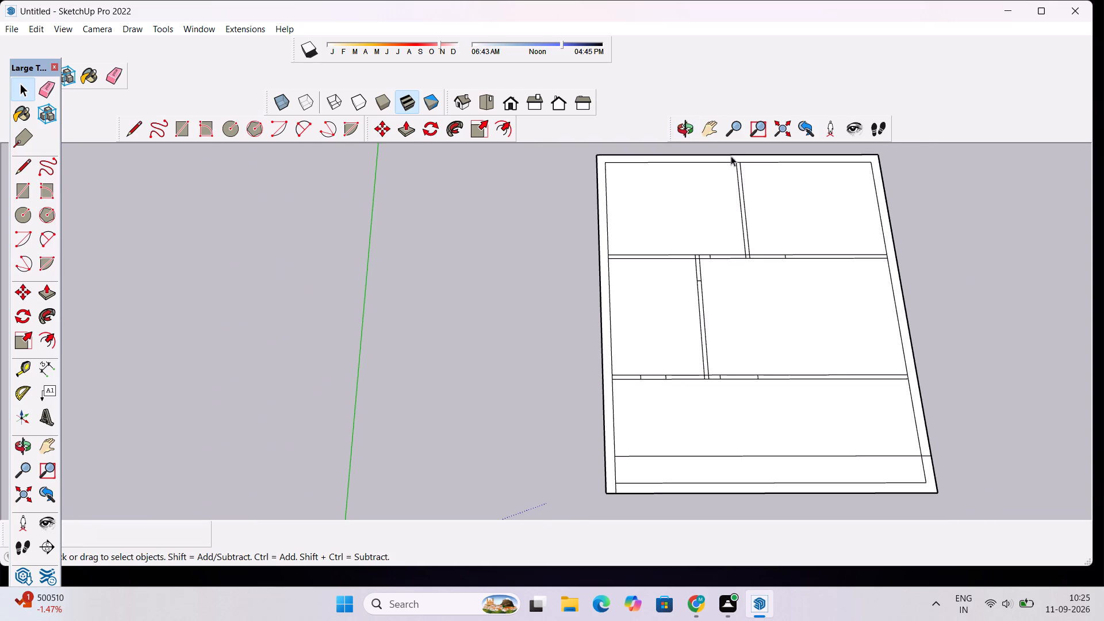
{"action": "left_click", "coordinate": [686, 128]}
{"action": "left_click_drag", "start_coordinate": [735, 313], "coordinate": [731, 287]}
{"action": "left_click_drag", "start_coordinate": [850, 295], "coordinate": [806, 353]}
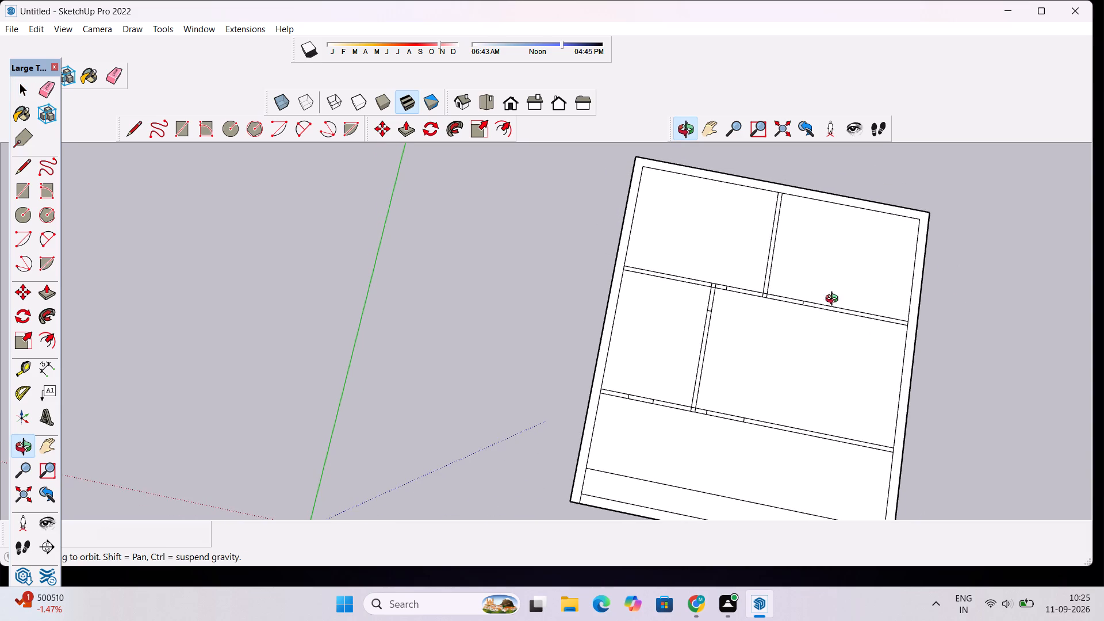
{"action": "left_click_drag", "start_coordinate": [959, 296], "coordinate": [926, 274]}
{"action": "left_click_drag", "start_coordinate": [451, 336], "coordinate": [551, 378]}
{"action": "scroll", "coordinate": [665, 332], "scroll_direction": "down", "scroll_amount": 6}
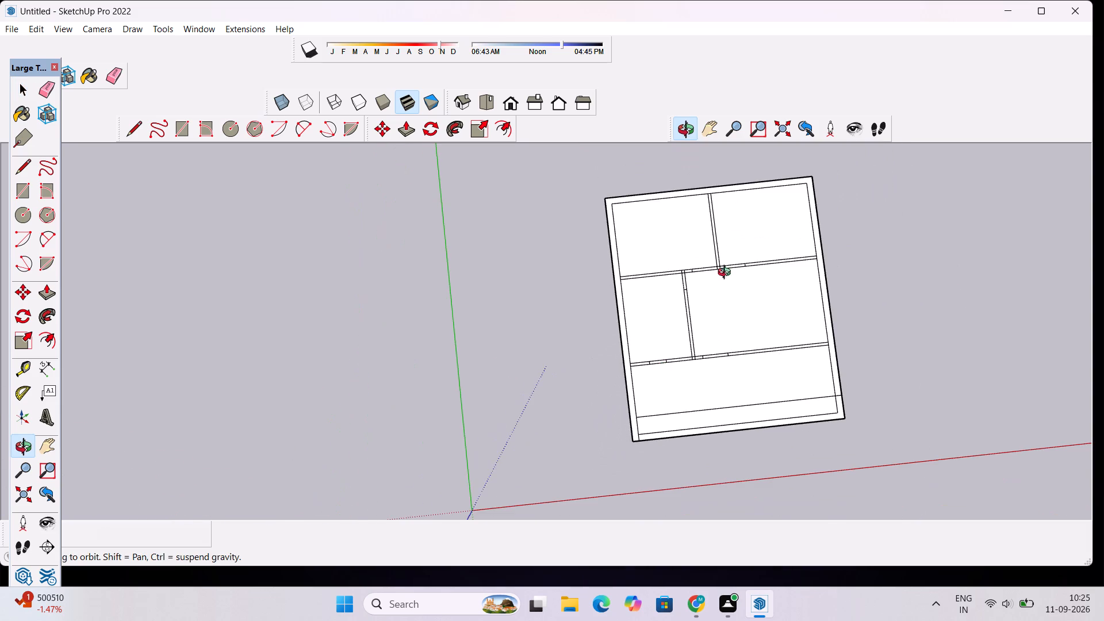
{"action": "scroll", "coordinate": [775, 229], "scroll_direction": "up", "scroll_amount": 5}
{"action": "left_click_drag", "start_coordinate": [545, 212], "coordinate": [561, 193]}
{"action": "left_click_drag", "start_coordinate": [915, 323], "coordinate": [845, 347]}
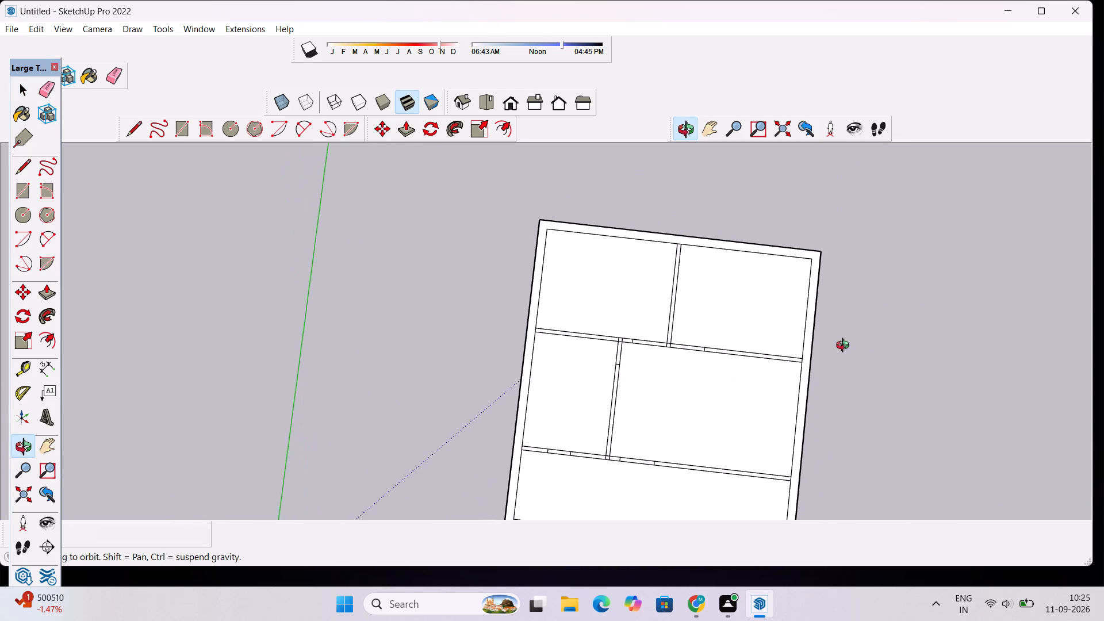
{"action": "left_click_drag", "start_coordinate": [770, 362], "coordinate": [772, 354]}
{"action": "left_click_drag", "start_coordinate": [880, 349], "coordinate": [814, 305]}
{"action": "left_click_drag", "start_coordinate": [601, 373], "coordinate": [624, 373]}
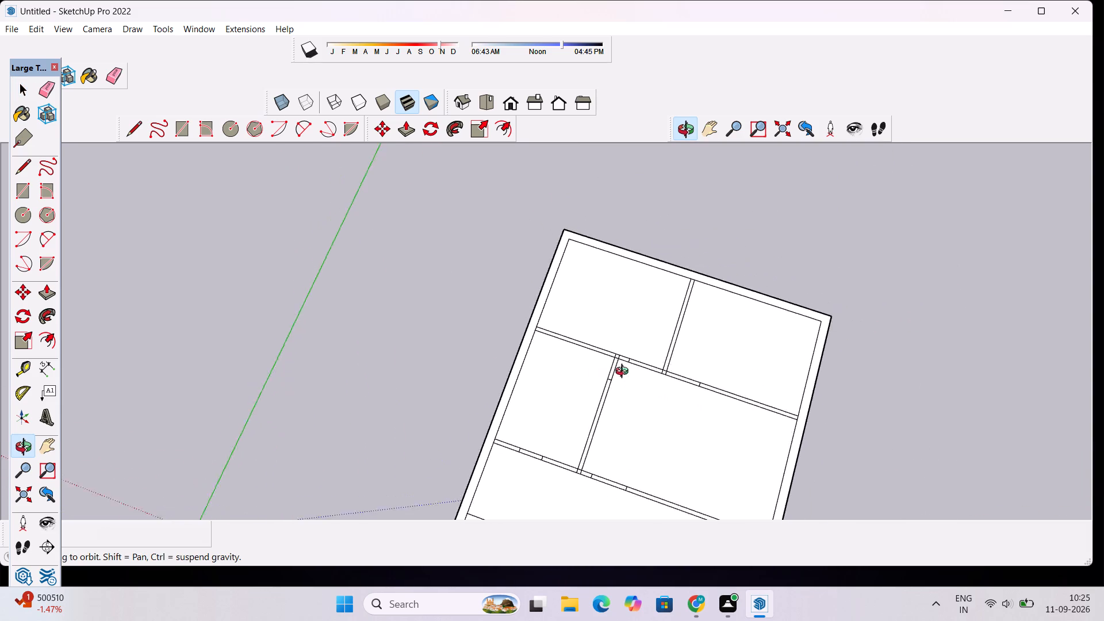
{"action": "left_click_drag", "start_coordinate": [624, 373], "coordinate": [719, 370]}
Erase the farther cross partition's edges between its opening marks on both sides of the far-bay partition, including the leftover joint line.
{"action": "scroll", "coordinate": [592, 315], "scroll_direction": "up", "scroll_amount": 9}
{"action": "left_click_drag", "start_coordinate": [730, 386], "coordinate": [716, 391]}
{"action": "key", "text": "space"}
{"action": "type", "text": "e"}
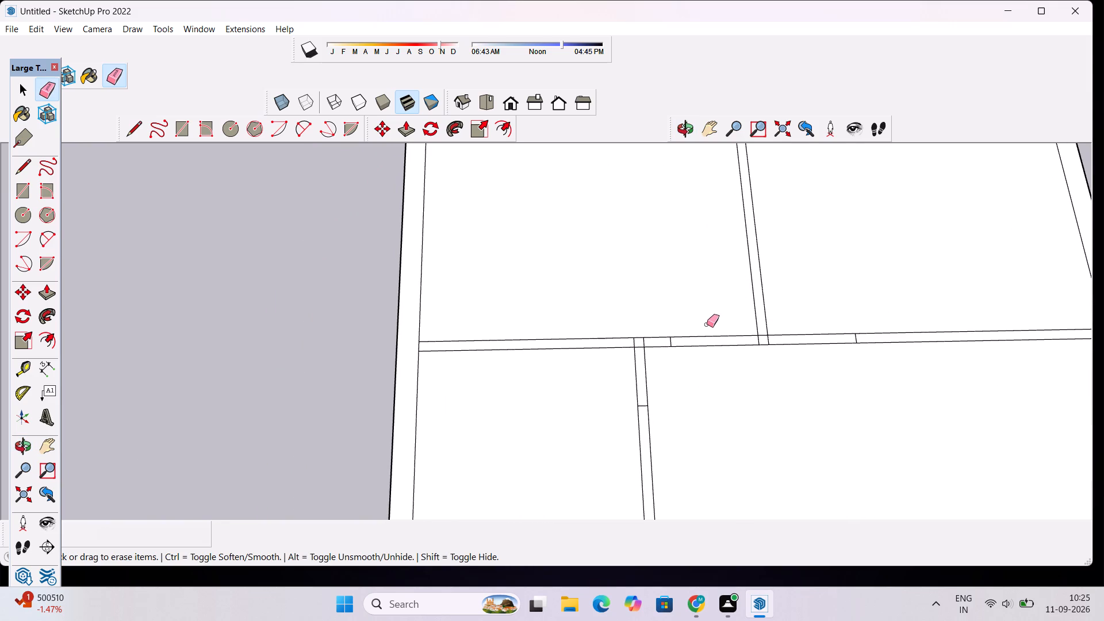
{"action": "left_click_drag", "start_coordinate": [708, 324], "coordinate": [711, 355]}
{"action": "left_click_drag", "start_coordinate": [814, 306], "coordinate": [812, 344]}
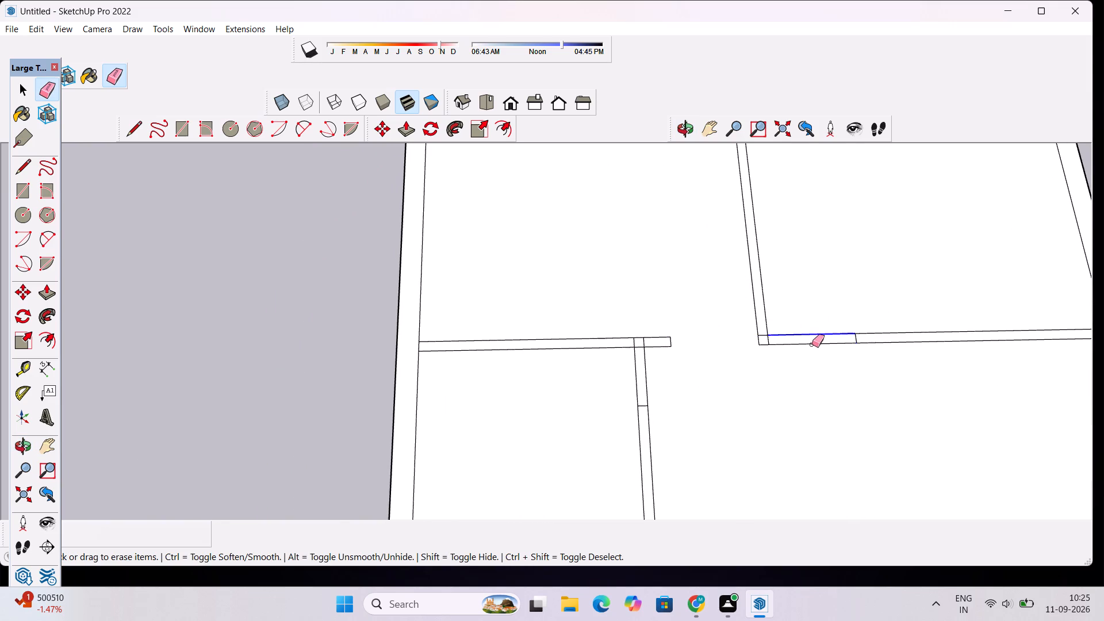
{"action": "left_click_drag", "start_coordinate": [812, 344], "coordinate": [810, 368]}
{"action": "scroll", "coordinate": [786, 349], "scroll_direction": "up", "scroll_amount": 6}
{"action": "left_click", "coordinate": [747, 321]}
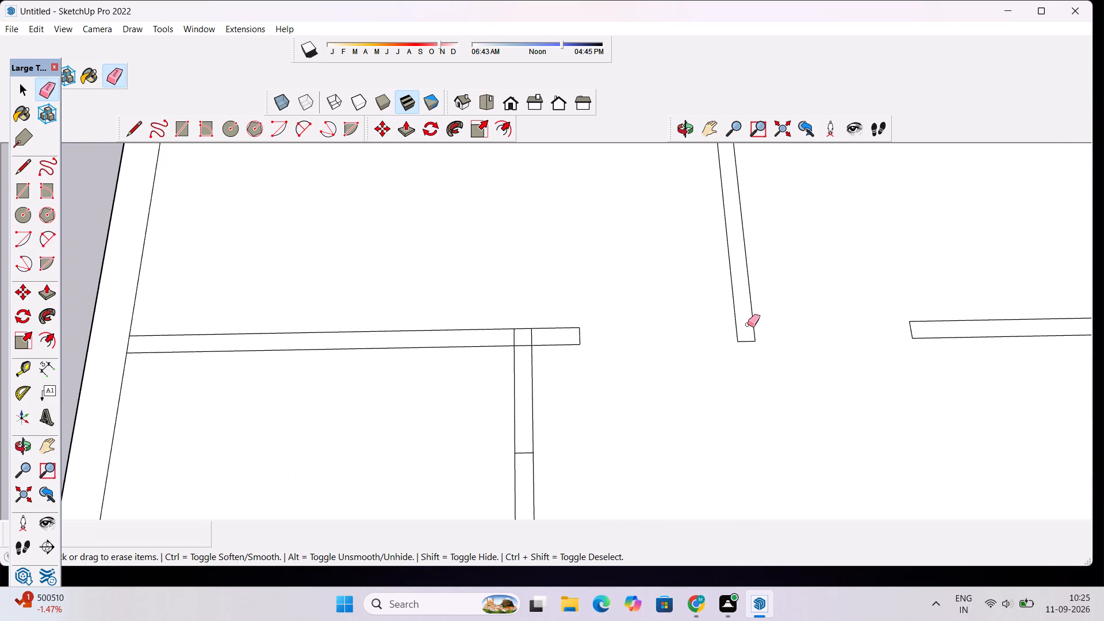
Erase the two short lines crossing the farther cross partition where the middle-bay partition meets it.
{"action": "scroll", "coordinate": [700, 315], "scroll_direction": "down", "scroll_amount": 4}
{"action": "scroll", "coordinate": [616, 329], "scroll_direction": "up", "scroll_amount": 9}
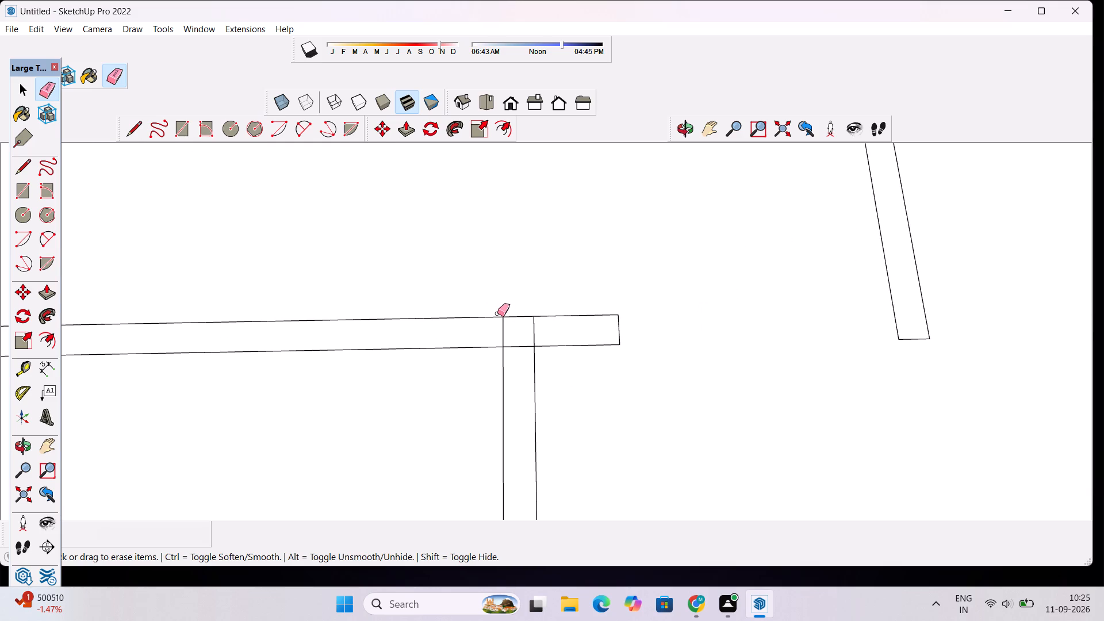
{"action": "left_click_drag", "start_coordinate": [495, 331], "coordinate": [507, 331]}
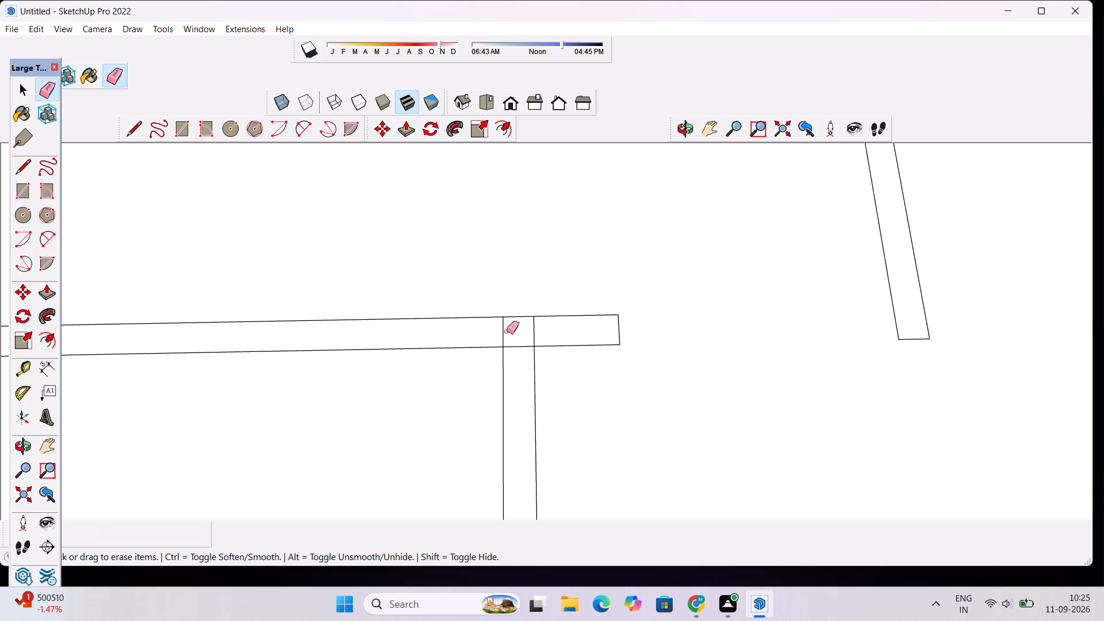
{"action": "left_click_drag", "start_coordinate": [507, 331], "coordinate": [540, 332]}
{"action": "left_click", "coordinate": [505, 329]}
Erase the middle-bay partition's edges between the farther cross partition and the 2' mark to open the doorway.
{"action": "scroll", "coordinate": [512, 316], "scroll_direction": "down", "scroll_amount": 8}
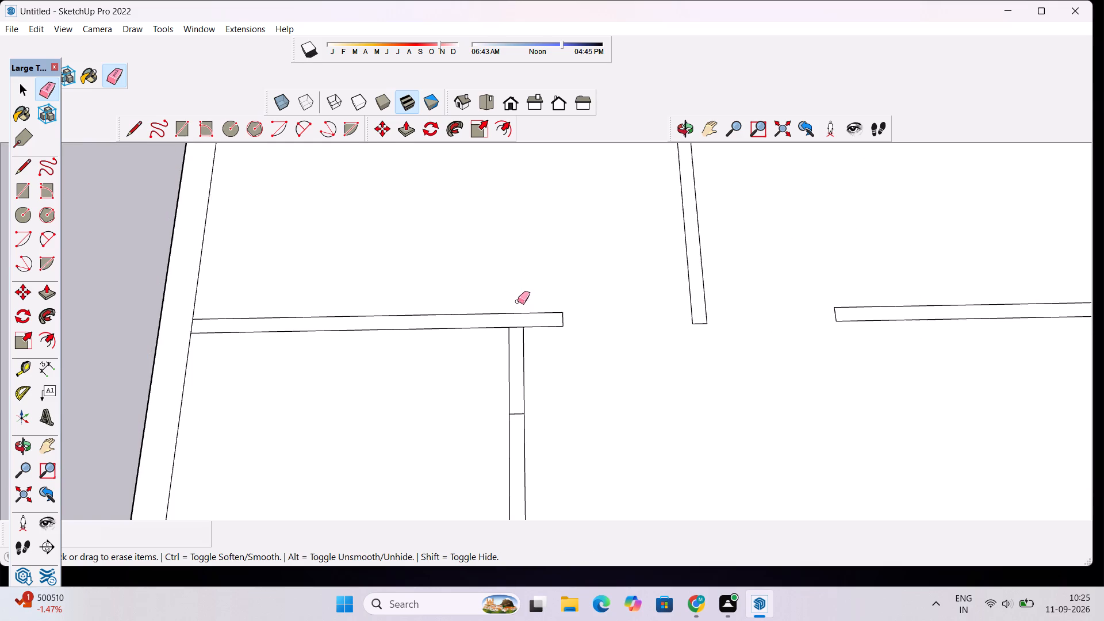
{"action": "left_click_drag", "start_coordinate": [549, 369], "coordinate": [479, 377]}
{"action": "left_click_drag", "start_coordinate": [517, 362], "coordinate": [525, 365]}
Erase the nearer cross partition's edges between the two 3'-spaced marks just beyond the middle-bay partition.
{"action": "scroll", "coordinate": [520, 337], "scroll_direction": "down", "scroll_amount": 15}
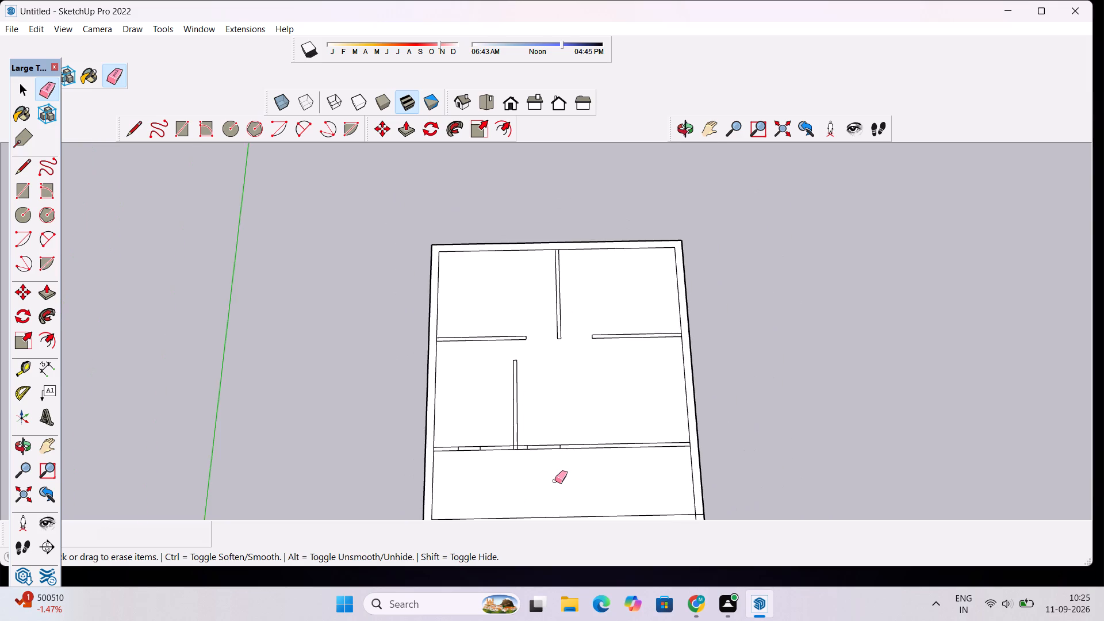
{"action": "scroll", "coordinate": [555, 481], "scroll_direction": "up", "scroll_amount": 6}
{"action": "left_click_drag", "start_coordinate": [538, 397], "coordinate": [534, 422]}
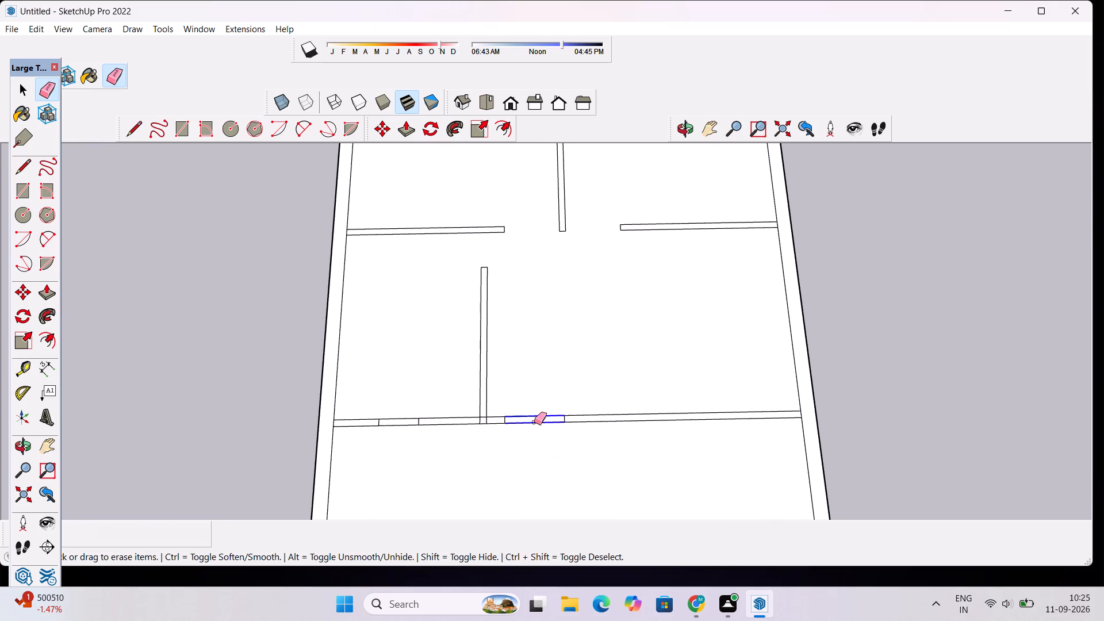
{"action": "left_click_drag", "start_coordinate": [534, 422], "coordinate": [534, 425]}
Erase the leftover lines at the junction of the middle-bay partition and the nearer cross partition.
{"action": "scroll", "coordinate": [493, 435], "scroll_direction": "up", "scroll_amount": 15}
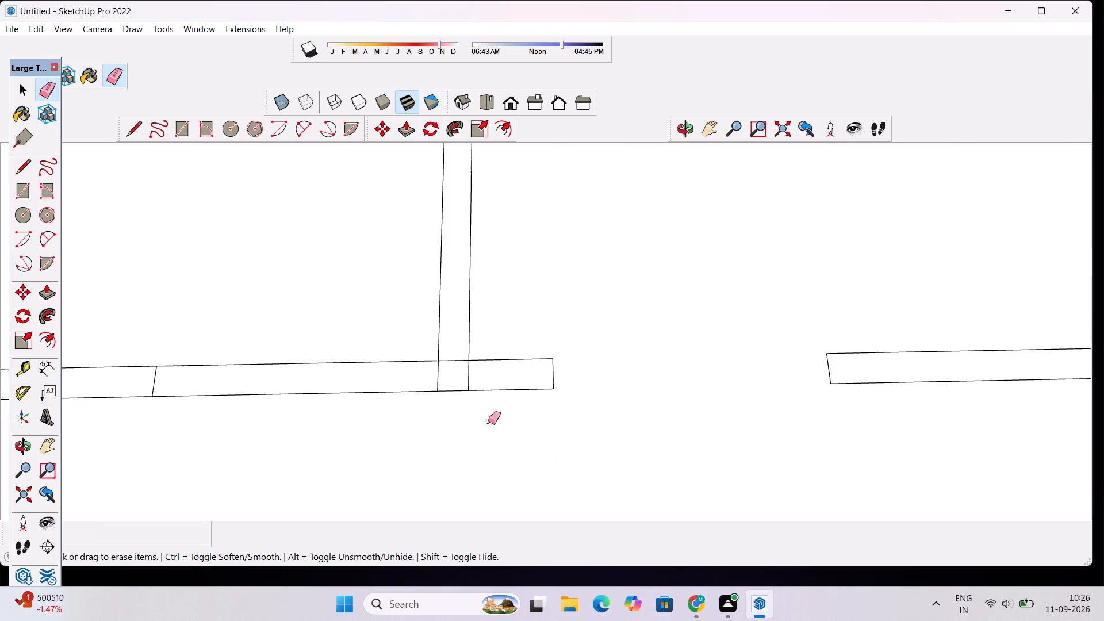
{"action": "left_click_drag", "start_coordinate": [455, 351], "coordinate": [452, 372]}
{"action": "left_click_drag", "start_coordinate": [473, 373], "coordinate": [432, 375]}
Place a guide 13'9" from the inner face of the outer wall nearest the green axis, parallel to that wall.
{"action": "scroll", "coordinate": [524, 342], "scroll_direction": "down", "scroll_amount": 8}
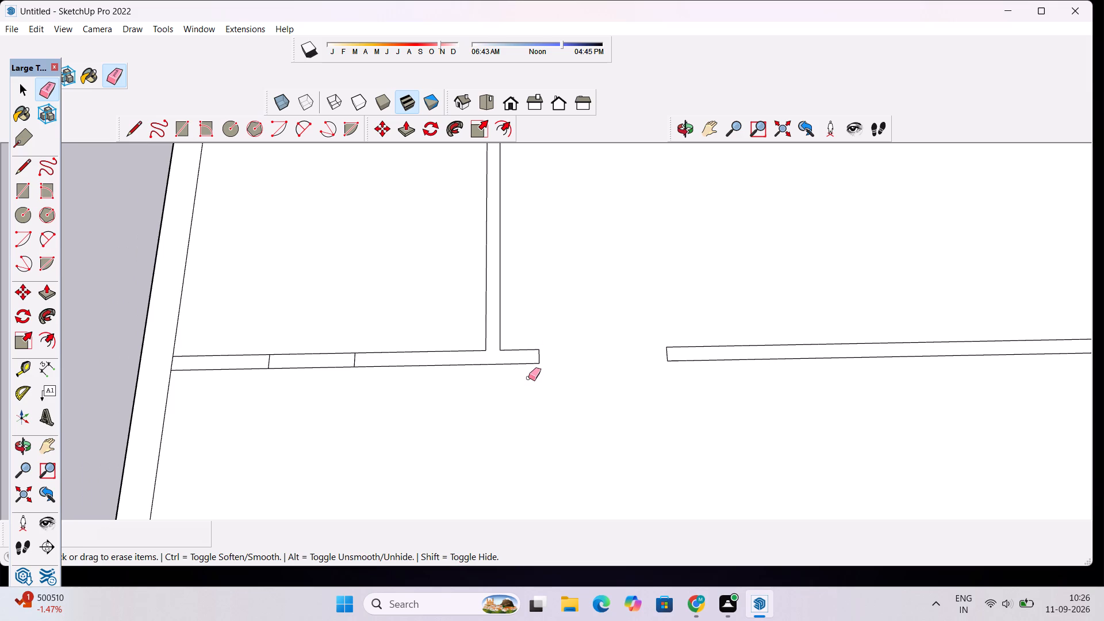
{"action": "scroll", "coordinate": [534, 381], "scroll_direction": "down", "scroll_amount": 9}
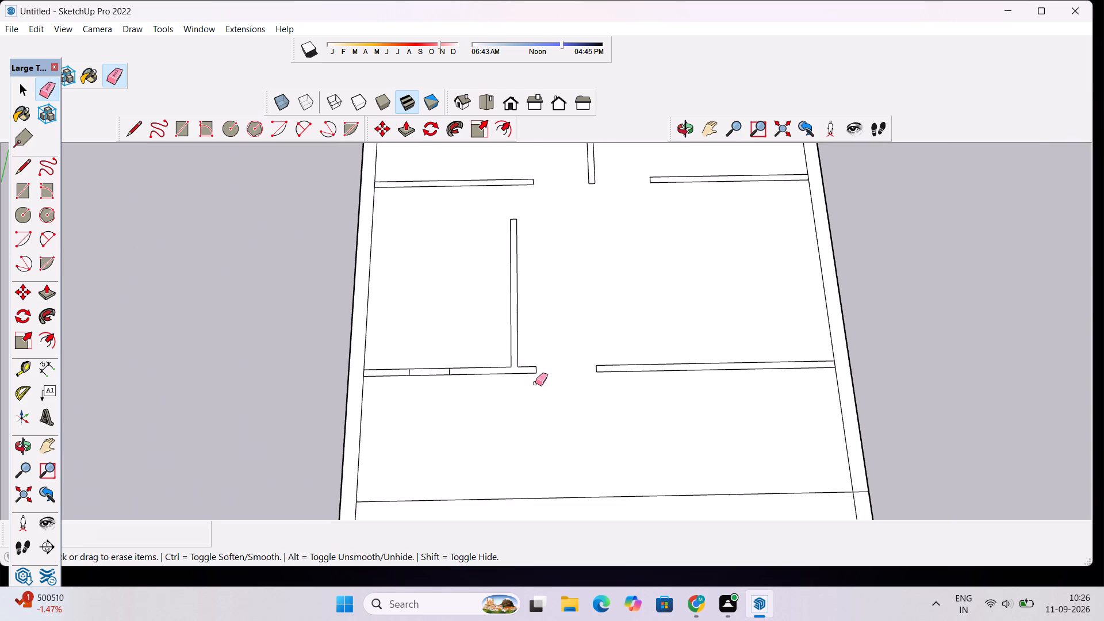
{"action": "scroll", "coordinate": [535, 383], "scroll_direction": "down", "scroll_amount": 2}
{"action": "scroll", "coordinate": [597, 392], "scroll_direction": "down", "scroll_amount": 2}
{"action": "key", "text": "space"}
{"action": "key", "text": "t"}
{"action": "scroll", "coordinate": [435, 429], "scroll_direction": "up", "scroll_amount": 3}
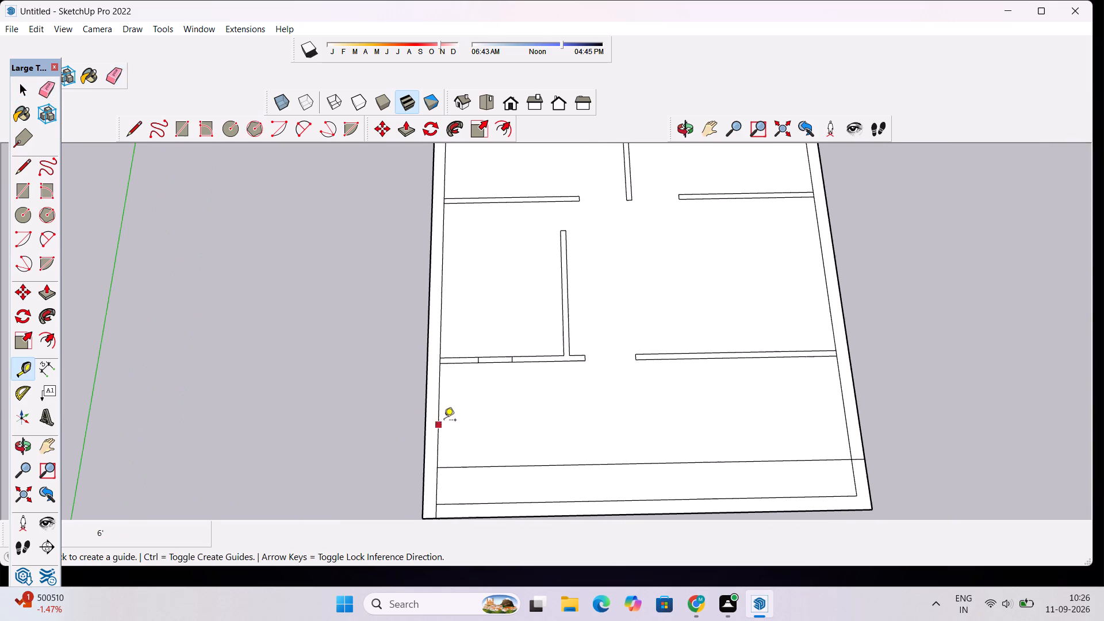
{"action": "left_click", "coordinate": [439, 417]}
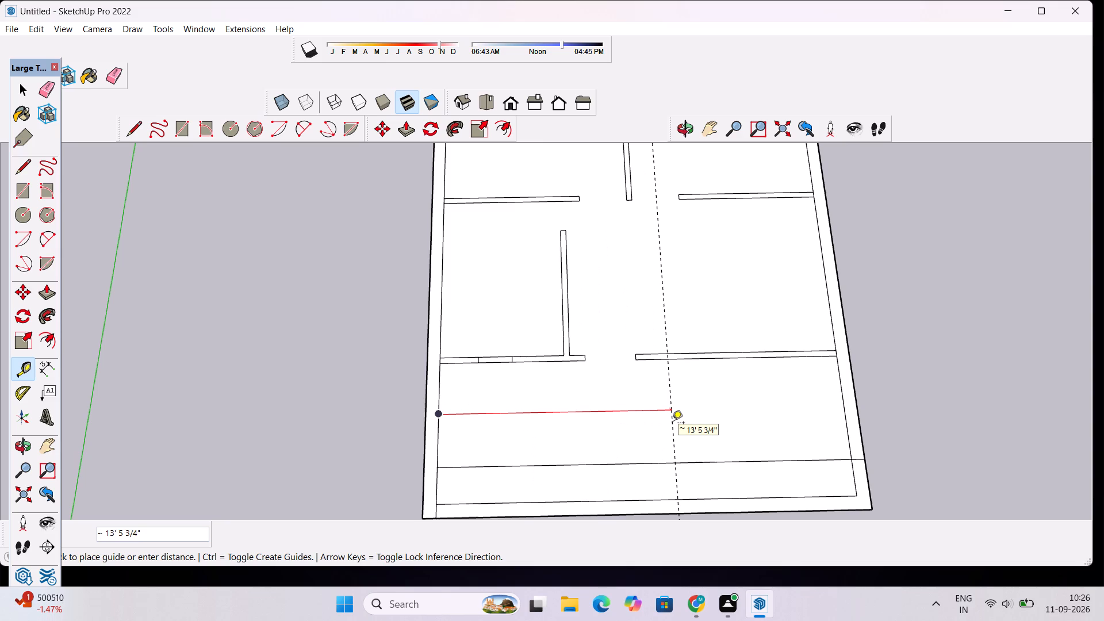
{"action": "type", "text": "13'"}
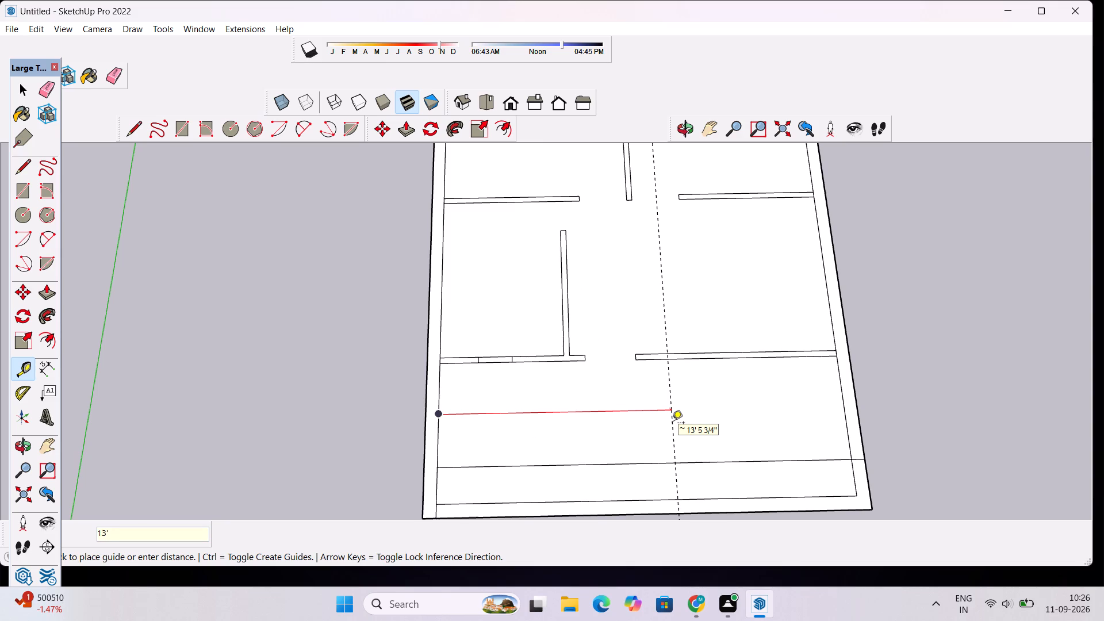
{"action": "type", "text": "9\""}
{"action": "key", "text": "Return"}
Place a guide 3' inside the full-width line near the front wall, parallel to it and crossing the 13'9" guide.
{"action": "scroll", "coordinate": [672, 424], "scroll_direction": "up", "scroll_amount": 1}
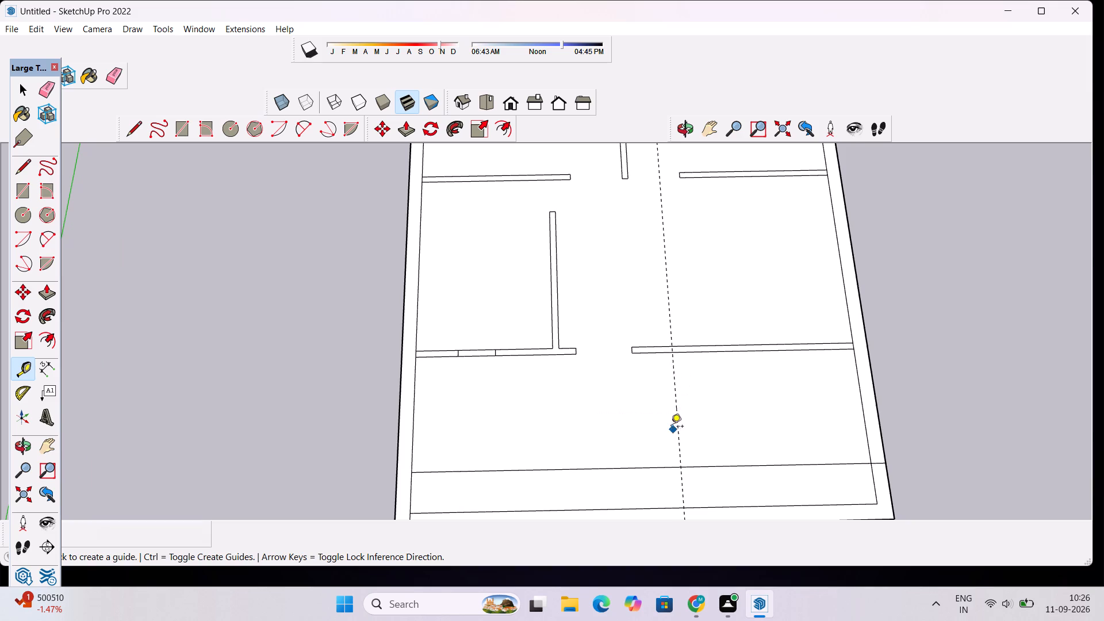
{"action": "scroll", "coordinate": [671, 425], "scroll_direction": "up", "scroll_amount": 2}
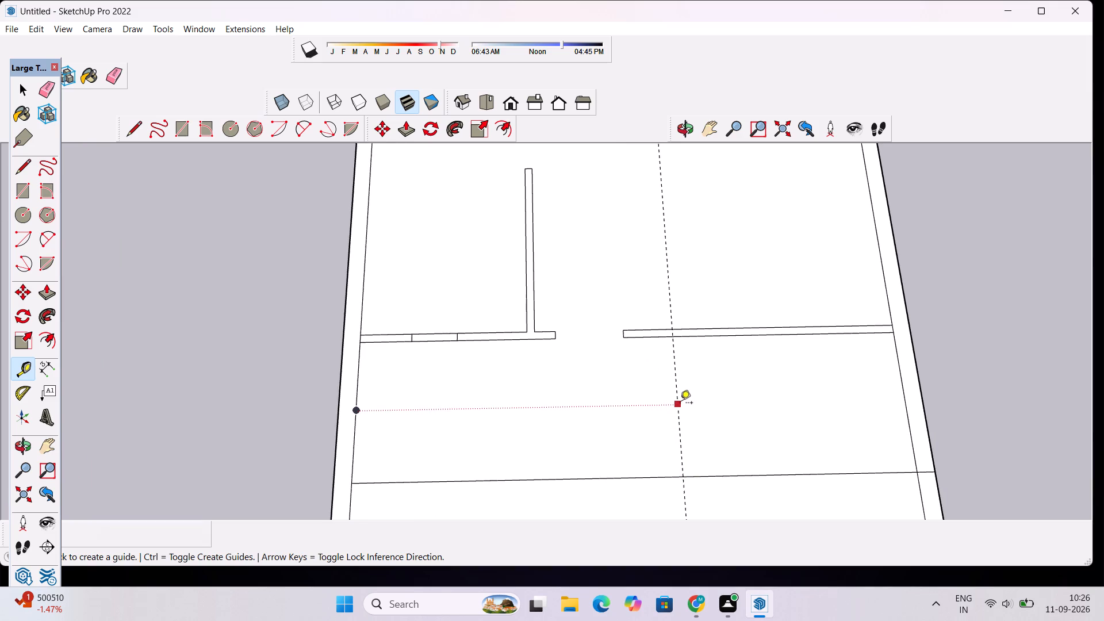
{"action": "left_click", "coordinate": [815, 475]}
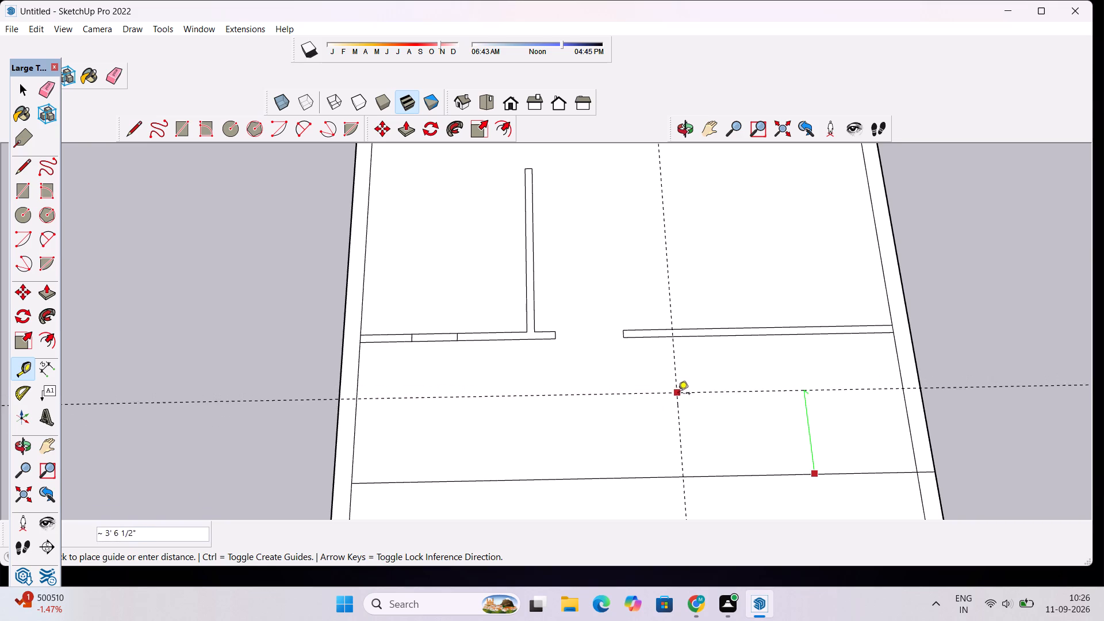
{"action": "left_click", "coordinate": [678, 405]}
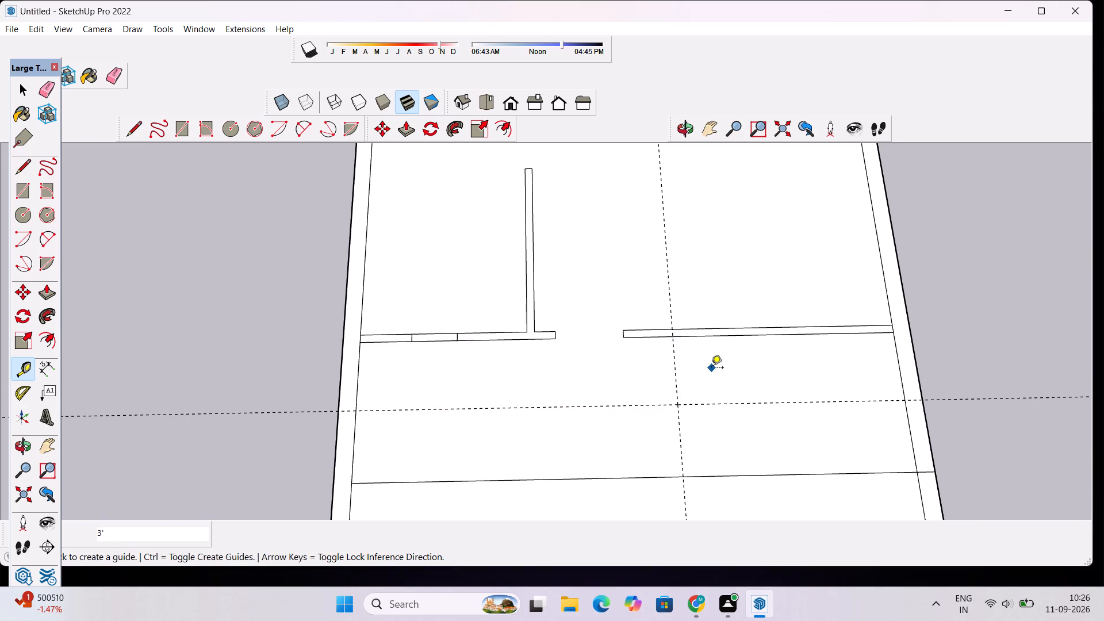
{"action": "left_click", "coordinate": [677, 376]}
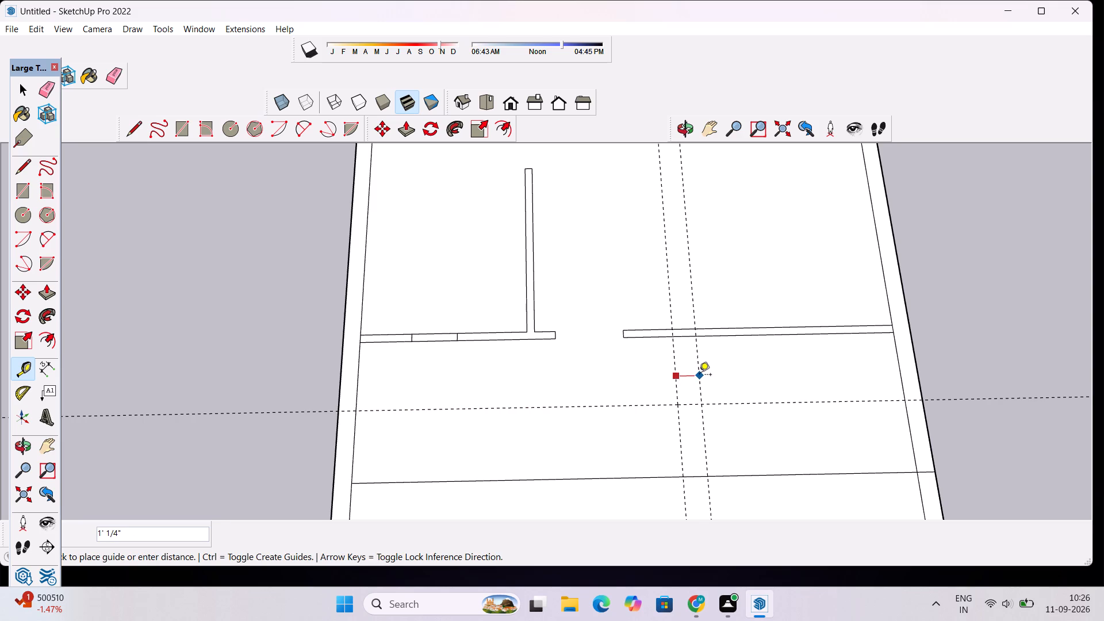
{"action": "key", "text": "space"}
Draw a 6' line along the 13'9" guide from the nearer cross partition to the full-width line near the front wall.
{"action": "type", "text": "l"}
{"action": "scroll", "coordinate": [651, 353], "scroll_direction": "up", "scroll_amount": 1}
{"action": "left_click", "coordinate": [672, 336]}
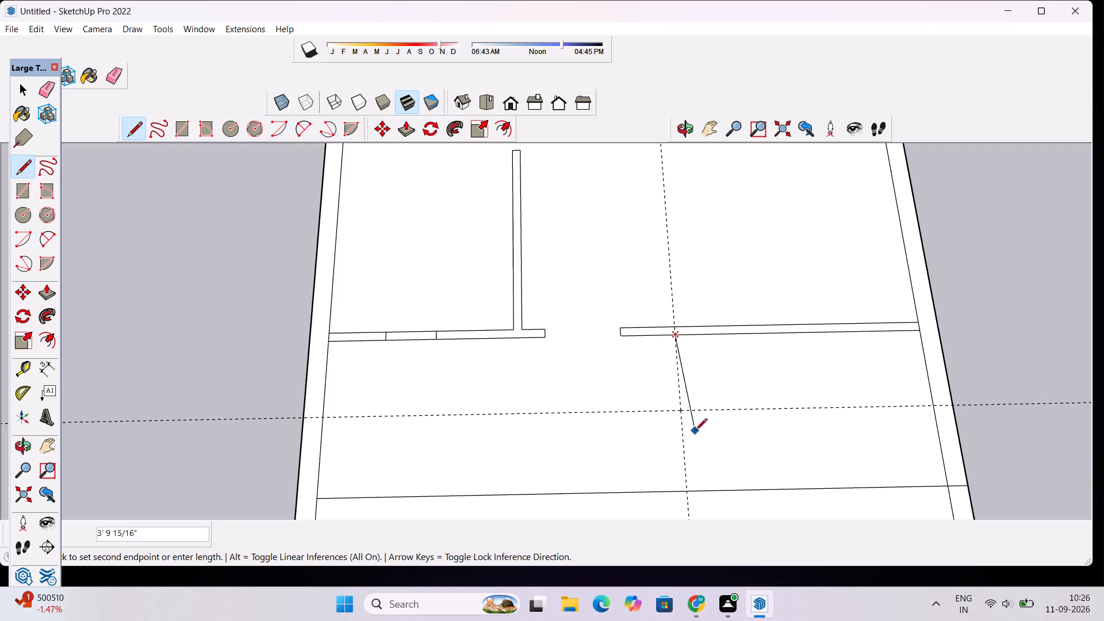
{"action": "left_click", "coordinate": [684, 494]}
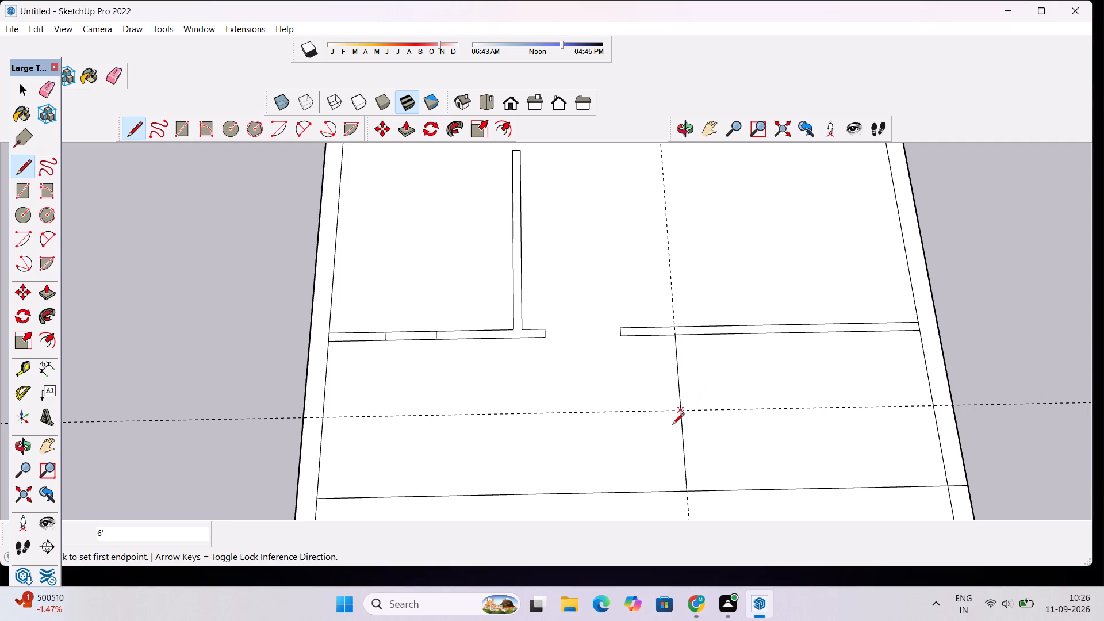
Copy the 6' line 9" away from the green axis and repeat it as an array of nine copies for stair treads.
{"action": "key", "text": "space"}
{"action": "key", "text": "m"}
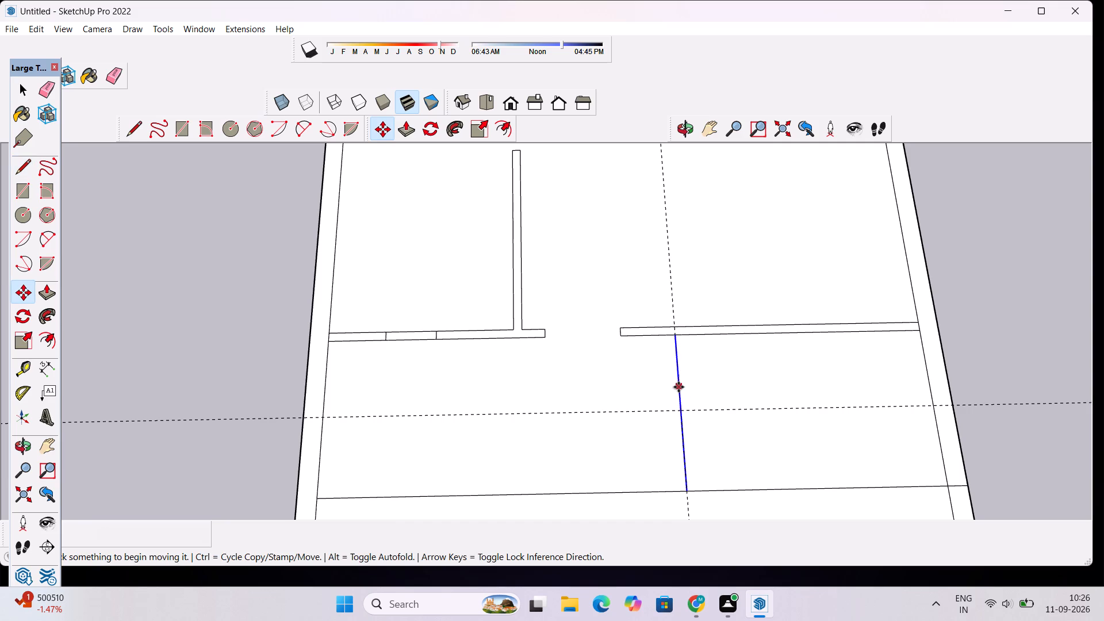
{"action": "left_click", "coordinate": [678, 387]}
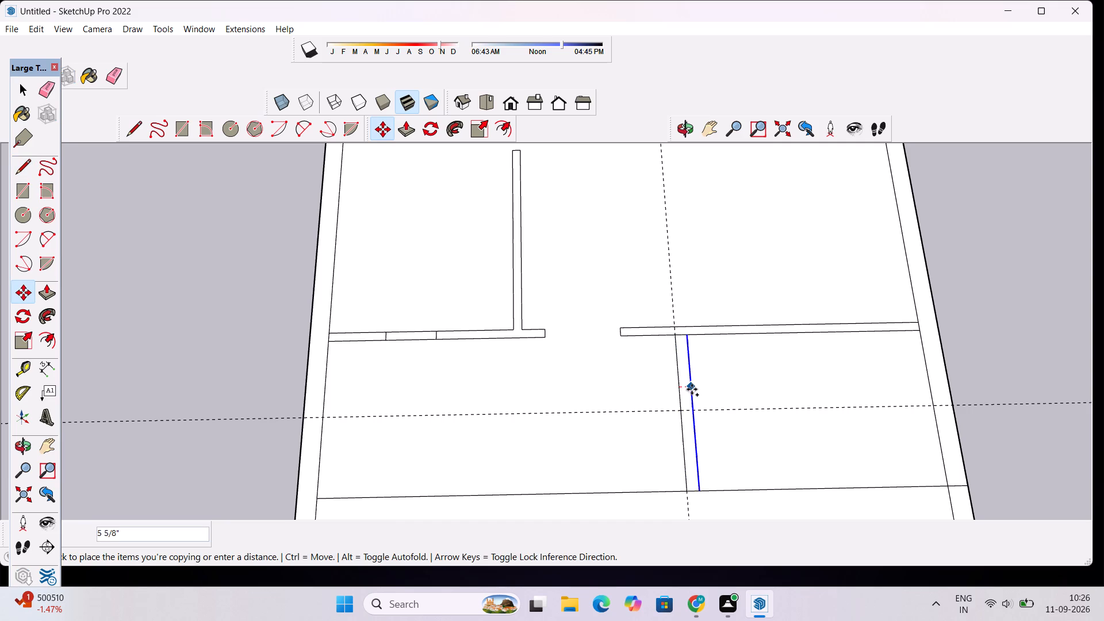
{"action": "type", "text": "9\""}
{"action": "key", "text": "Return"}
{"action": "key", "text": "asterisk"}
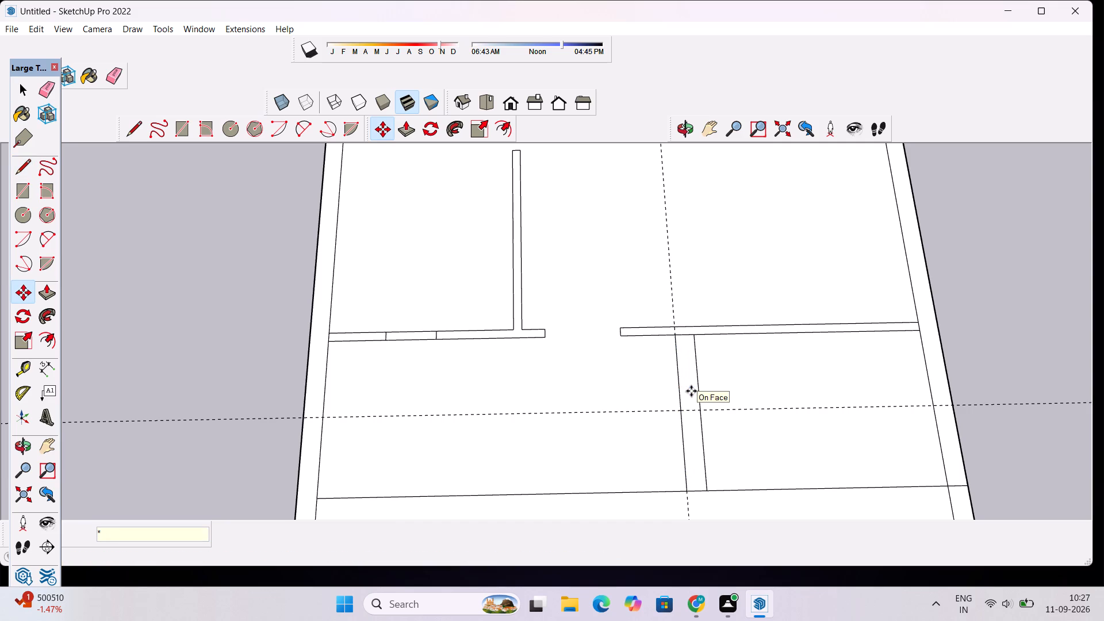
{"action": "key", "text": "9"}
{"action": "key", "text": "apostrophe"}
{"action": "key", "text": "Return"}
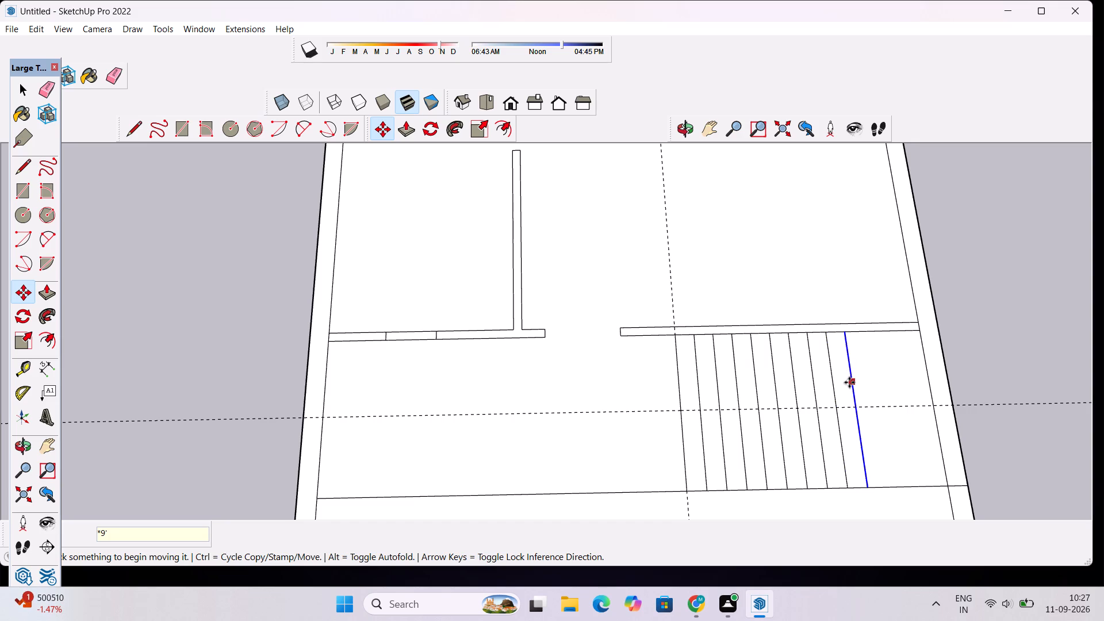
{"action": "scroll", "coordinate": [726, 451], "scroll_direction": "up", "scroll_amount": 2}
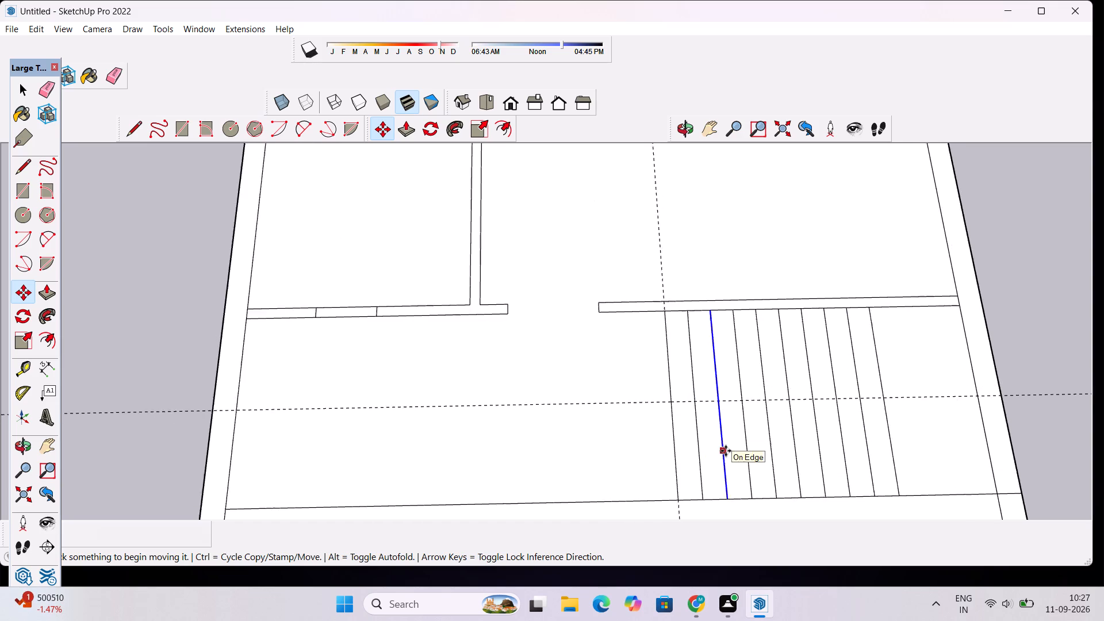
Draw a 6'9" line along the horizontal guide across all the stair treads, from the first tread line to the last.
{"action": "scroll", "coordinate": [726, 451], "scroll_direction": "down", "scroll_amount": 11}
{"action": "key", "text": "space"}
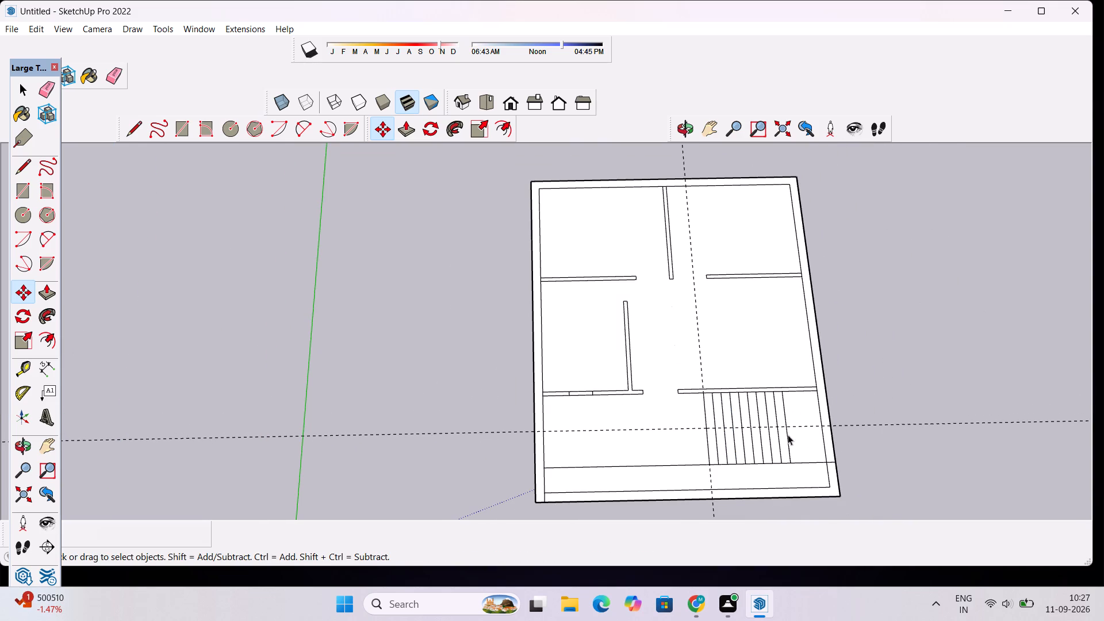
{"action": "scroll", "coordinate": [754, 432], "scroll_direction": "up", "scroll_amount": 4}
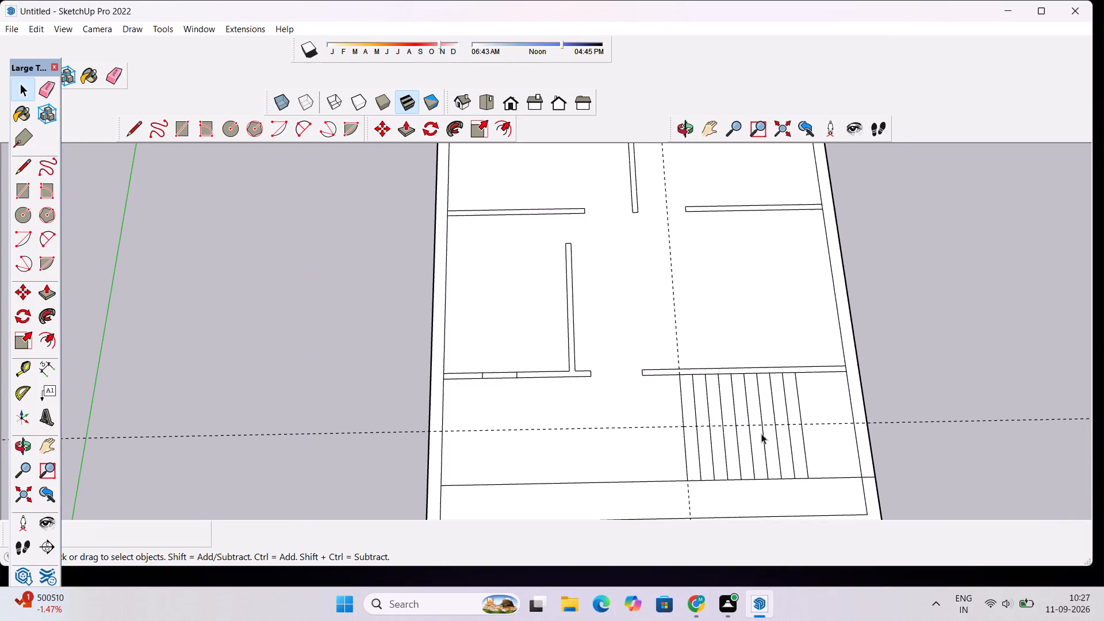
{"action": "key", "text": "l"}
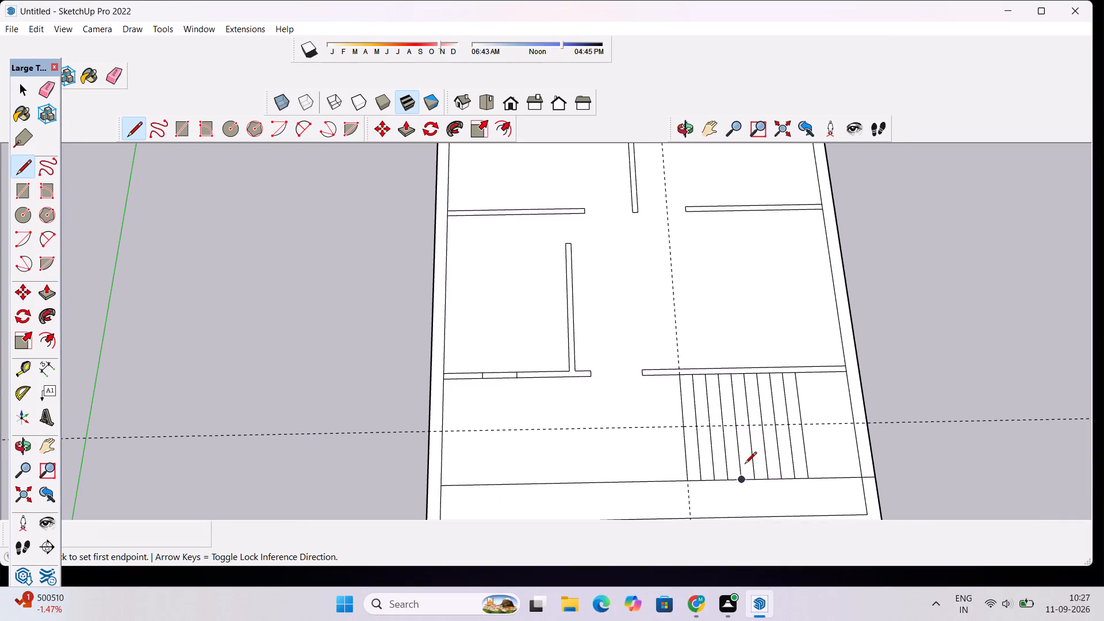
{"action": "scroll", "coordinate": [764, 480], "scroll_direction": "up", "scroll_amount": 4}
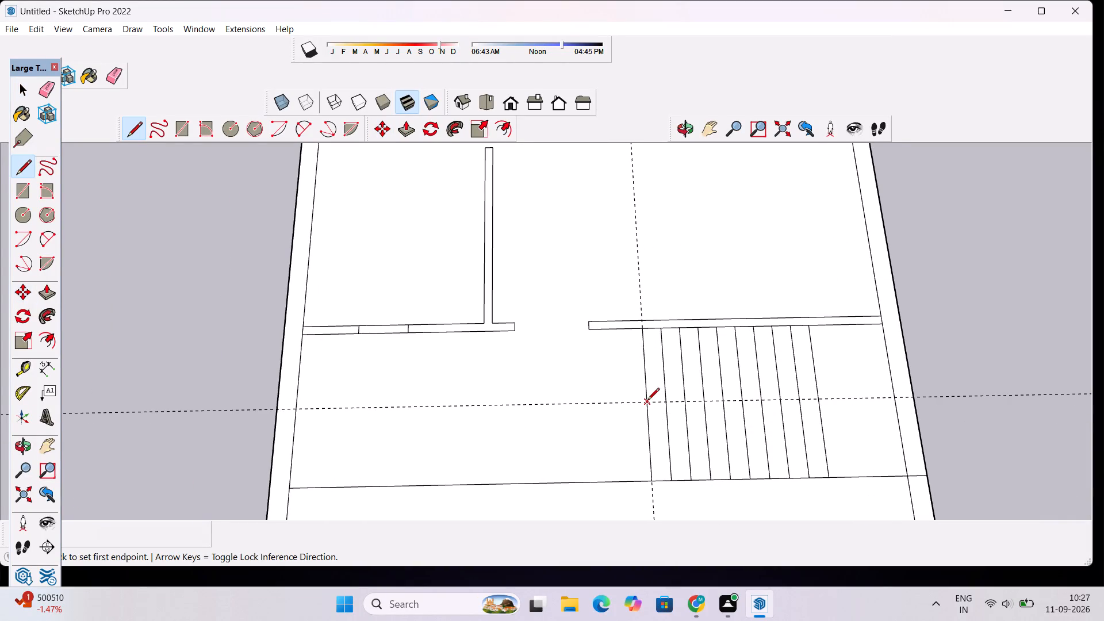
{"action": "left_click", "coordinate": [647, 402]}
{"action": "left_click", "coordinate": [818, 398]}
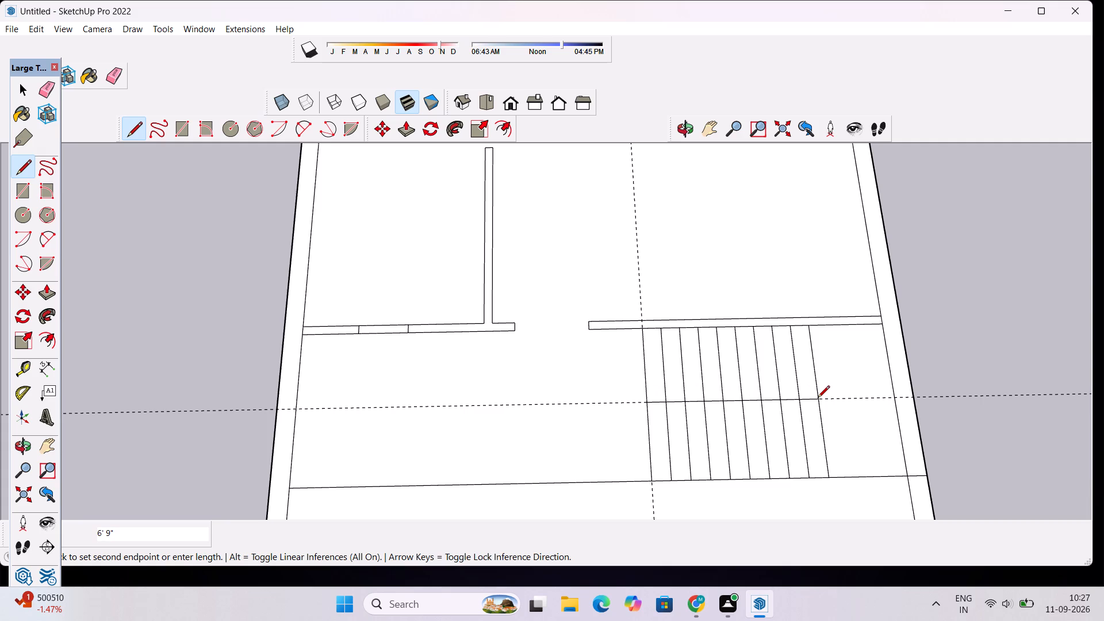
{"action": "scroll", "coordinate": [820, 400], "scroll_direction": "down", "scroll_amount": 4}
{"action": "scroll", "coordinate": [815, 350], "scroll_direction": "down", "scroll_amount": 5}
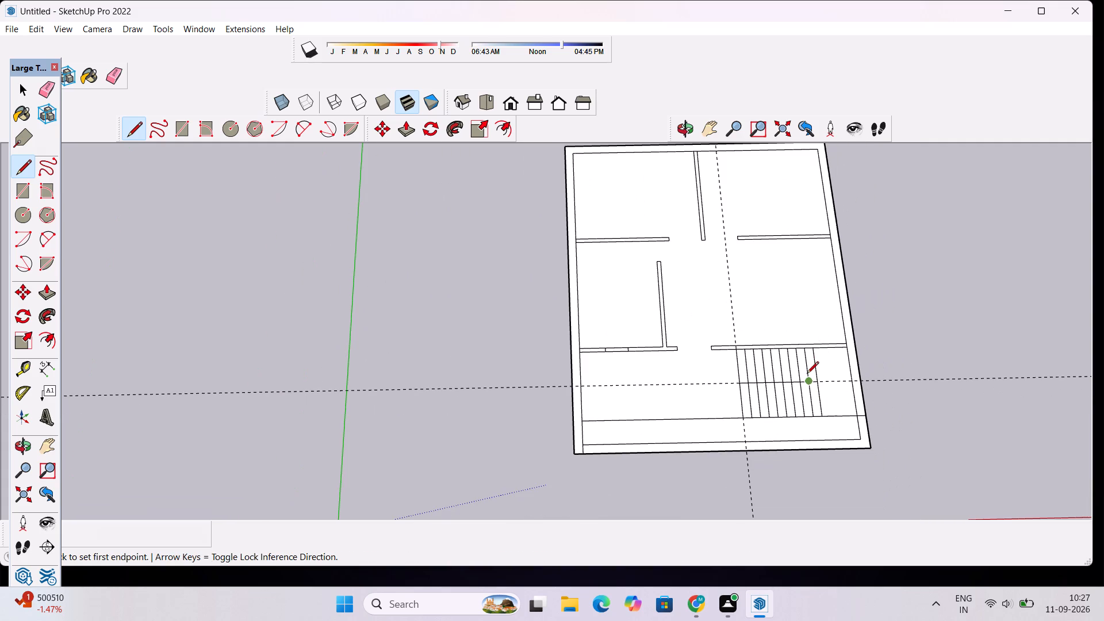
Erase the two guides that cross at the staircase.
{"action": "key", "text": "space"}
{"action": "key", "text": "e"}
{"action": "left_click_drag", "start_coordinate": [940, 305], "coordinate": [927, 404]}
{"action": "left_click", "coordinate": [930, 378]}
{"action": "scroll", "coordinate": [902, 354], "scroll_direction": "down", "scroll_amount": 2}
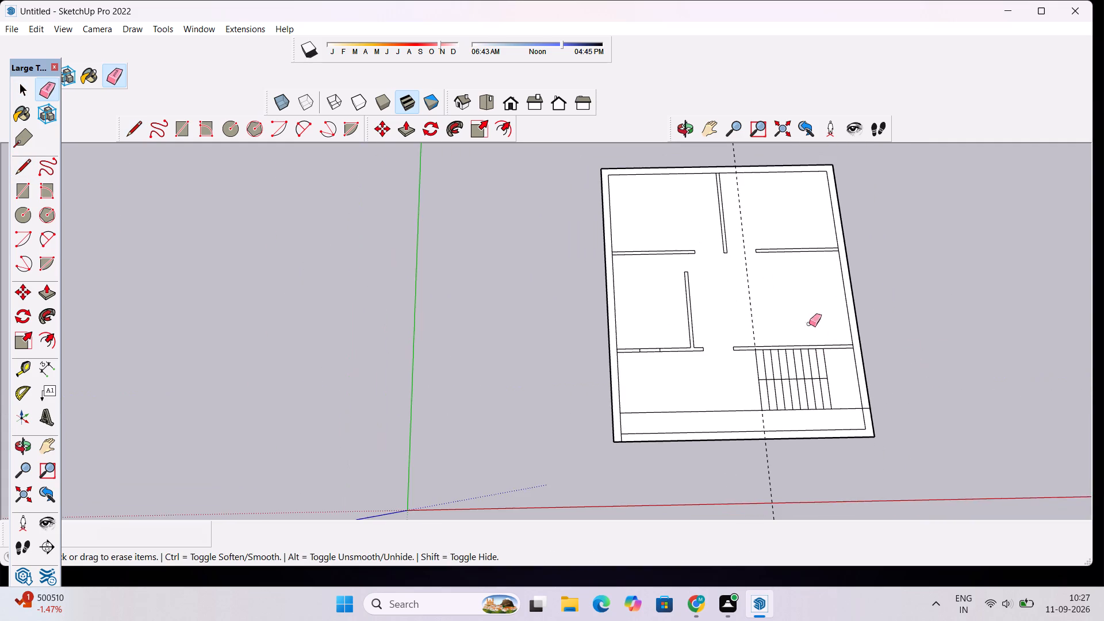
{"action": "scroll", "coordinate": [776, 313], "scroll_direction": "up", "scroll_amount": 1}
{"action": "left_click_drag", "start_coordinate": [758, 297], "coordinate": [743, 314]}
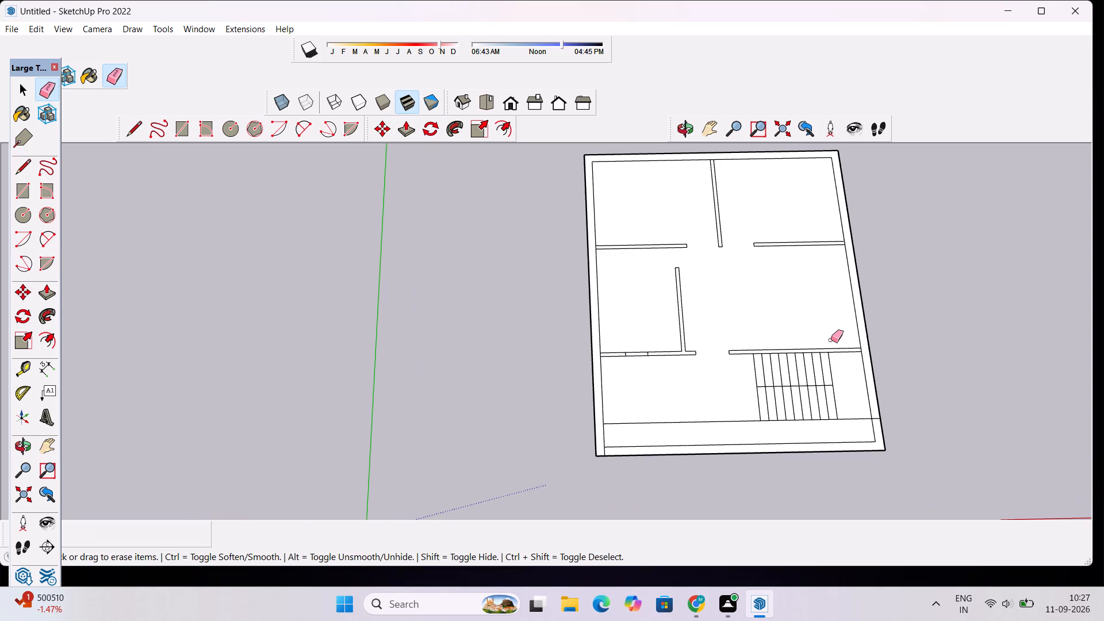
{"action": "key", "text": "space"}
Examine the floor plan from several angles, focusing on the staircase and the strip along the front wall.
{"action": "scroll", "coordinate": [831, 342], "scroll_direction": "down", "scroll_amount": 1}
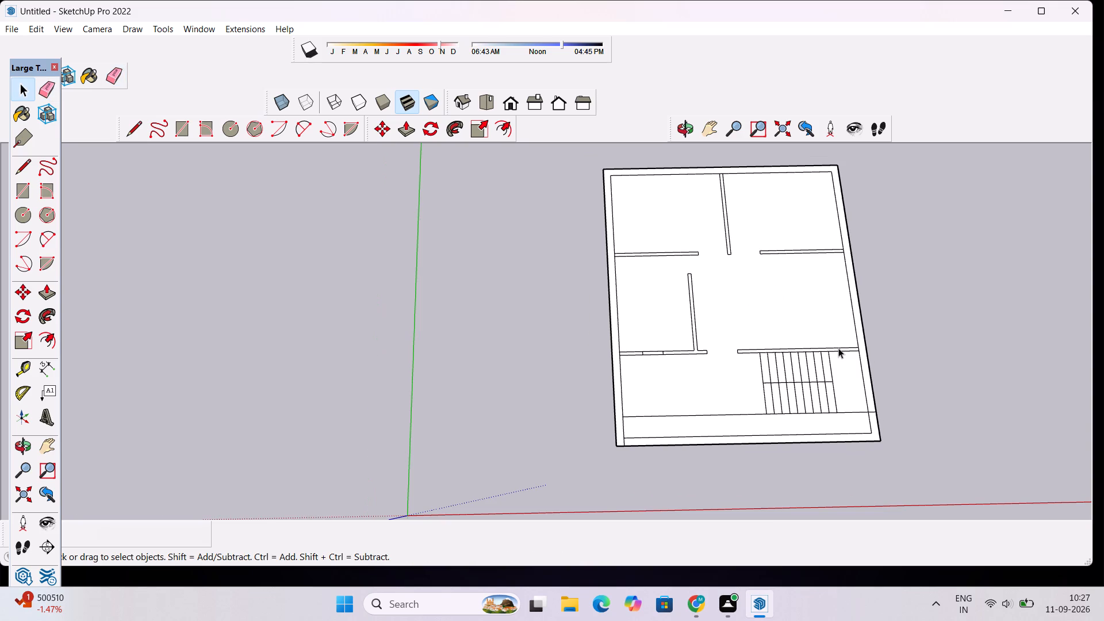
{"action": "scroll", "coordinate": [855, 324], "scroll_direction": "down", "scroll_amount": 1}
{"action": "scroll", "coordinate": [820, 450], "scroll_direction": "up", "scroll_amount": 4}
{"action": "scroll", "coordinate": [791, 390], "scroll_direction": "down", "scroll_amount": 2}
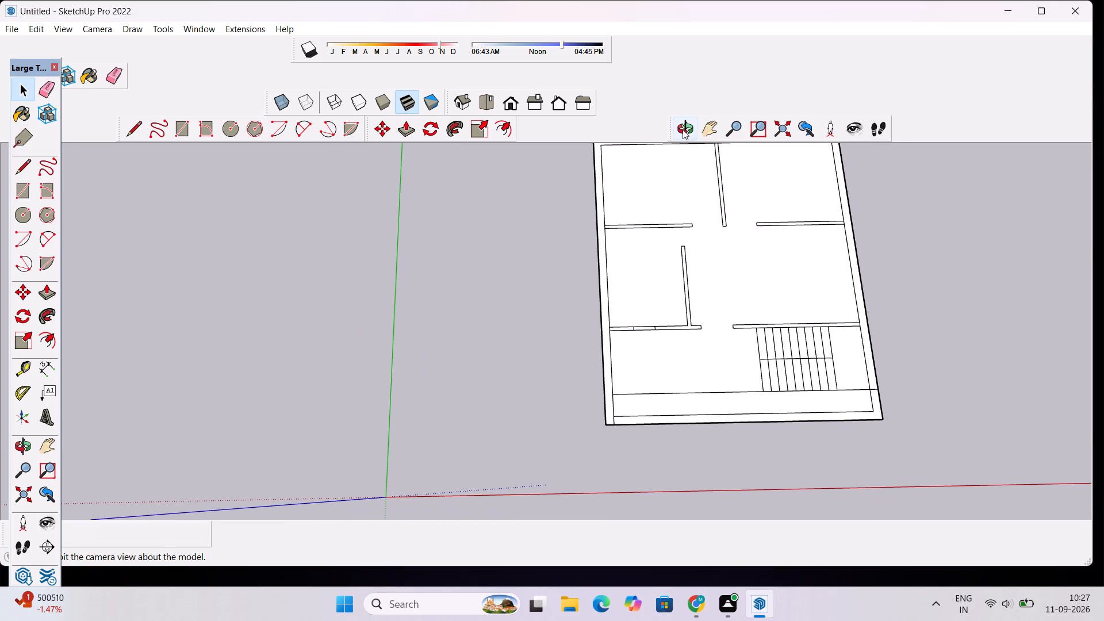
{"action": "left_click", "coordinate": [683, 129]}
{"action": "left_click_drag", "start_coordinate": [794, 256], "coordinate": [747, 246]}
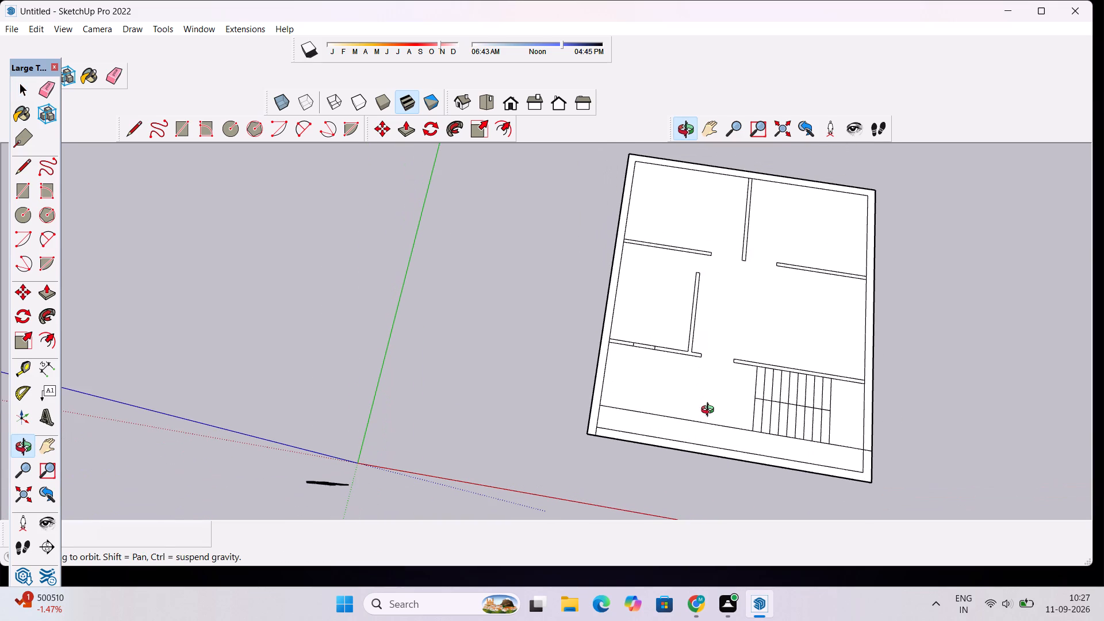
{"action": "left_click_drag", "start_coordinate": [714, 416], "coordinate": [803, 451]}
{"action": "scroll", "coordinate": [814, 346], "scroll_direction": "down", "scroll_amount": 5}
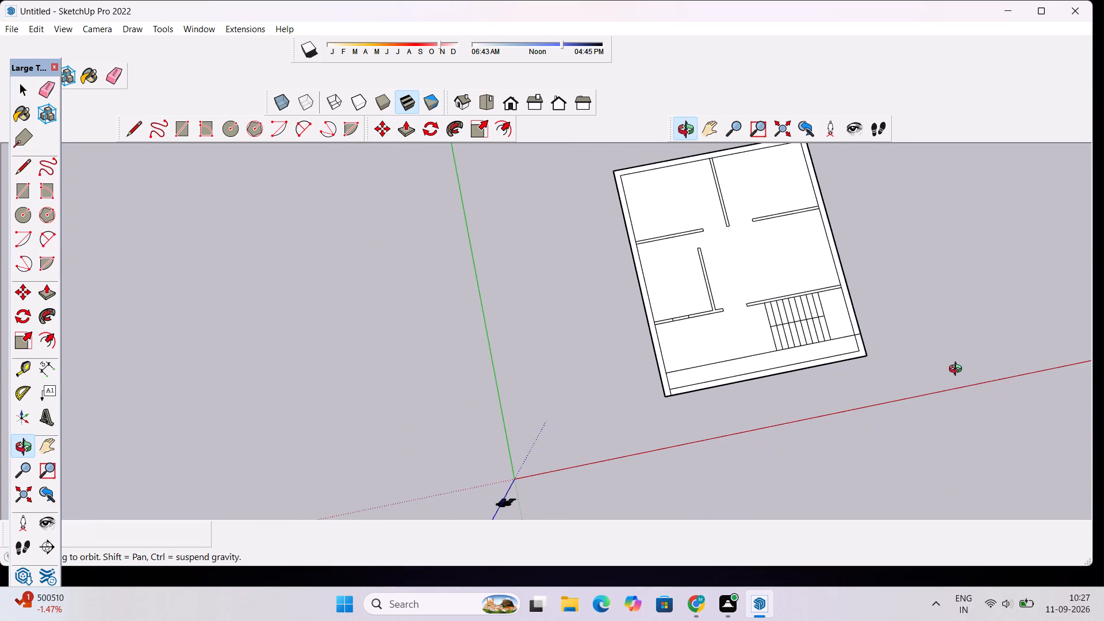
{"action": "left_click_drag", "start_coordinate": [960, 372], "coordinate": [873, 389]}
{"action": "scroll", "coordinate": [757, 383], "scroll_direction": "up", "scroll_amount": 4}
{"action": "left_click_drag", "start_coordinate": [802, 433], "coordinate": [869, 356]}
{"action": "scroll", "coordinate": [796, 425], "scroll_direction": "up", "scroll_amount": 2}
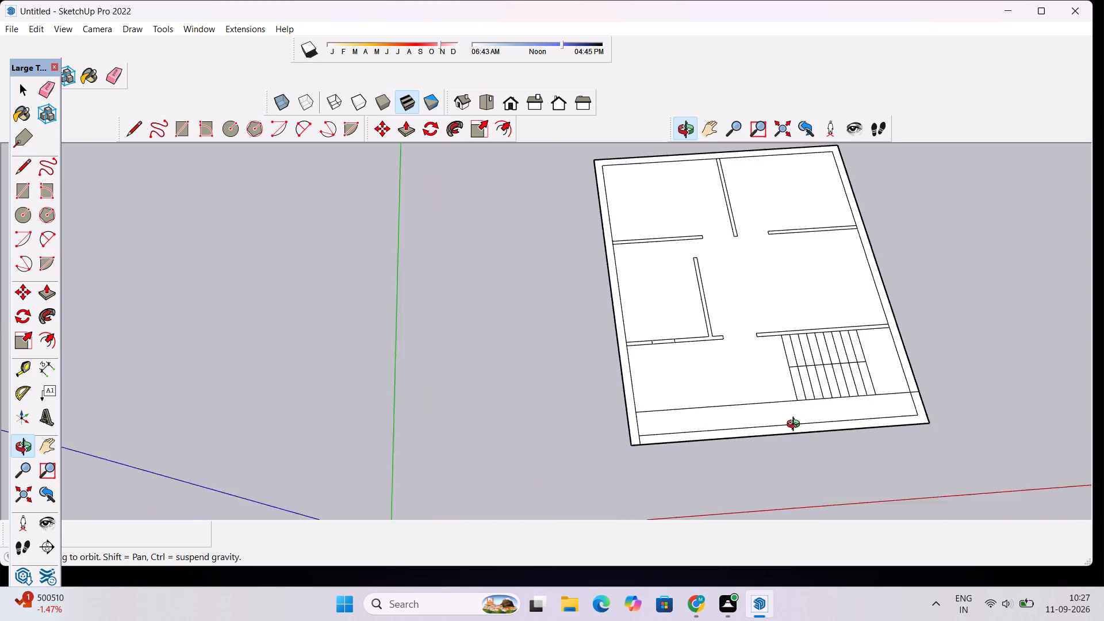
{"action": "scroll", "coordinate": [796, 425], "scroll_direction": "up", "scroll_amount": 3}
{"action": "scroll", "coordinate": [785, 346], "scroll_direction": "up", "scroll_amount": 3}
{"action": "left_click_drag", "start_coordinate": [799, 283], "coordinate": [787, 397]}
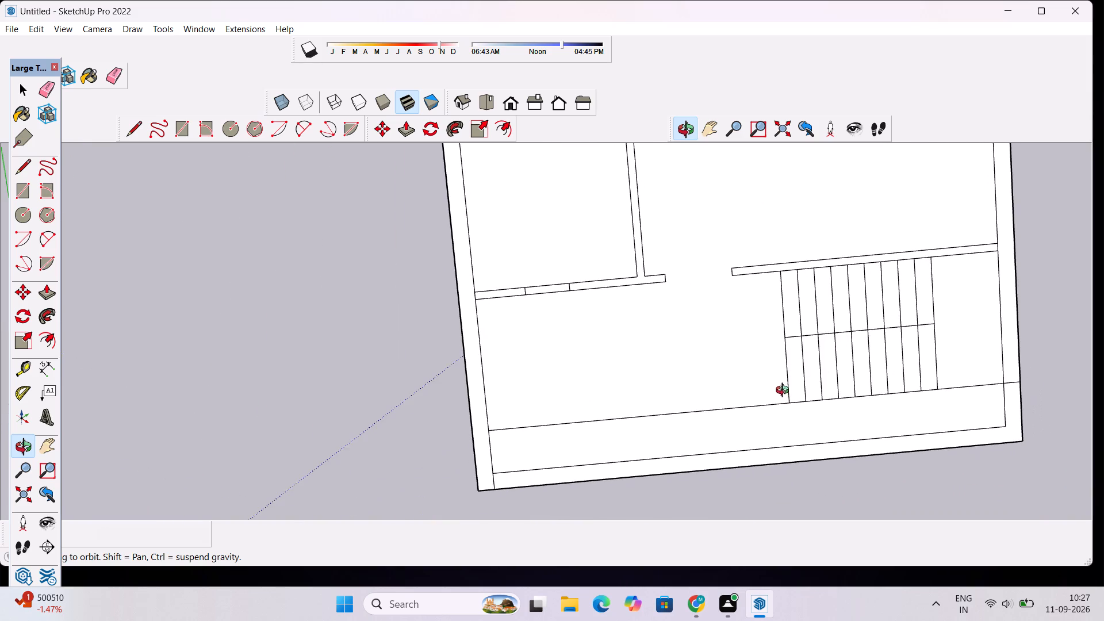
{"action": "scroll", "coordinate": [770, 347], "scroll_direction": "down", "scroll_amount": 4}
{"action": "left_click_drag", "start_coordinate": [563, 313], "coordinate": [575, 275]}
{"action": "left_click_drag", "start_coordinate": [722, 405], "coordinate": [665, 409]}
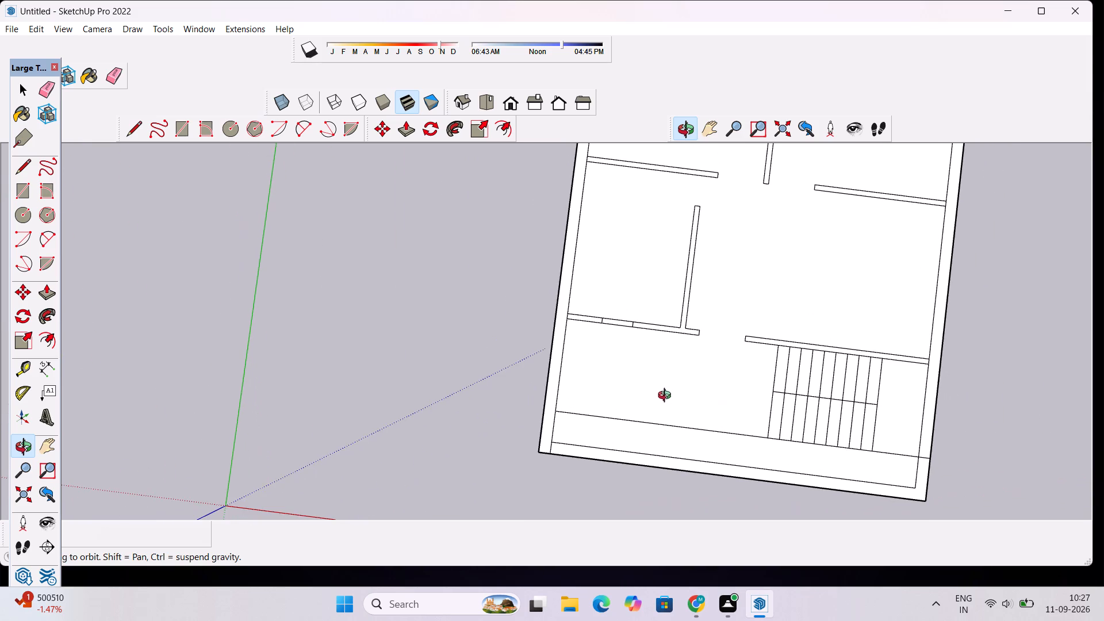
{"action": "scroll", "coordinate": [647, 461], "scroll_direction": "up", "scroll_amount": 6}
{"action": "scroll", "coordinate": [665, 431], "scroll_direction": "down", "scroll_amount": 8}
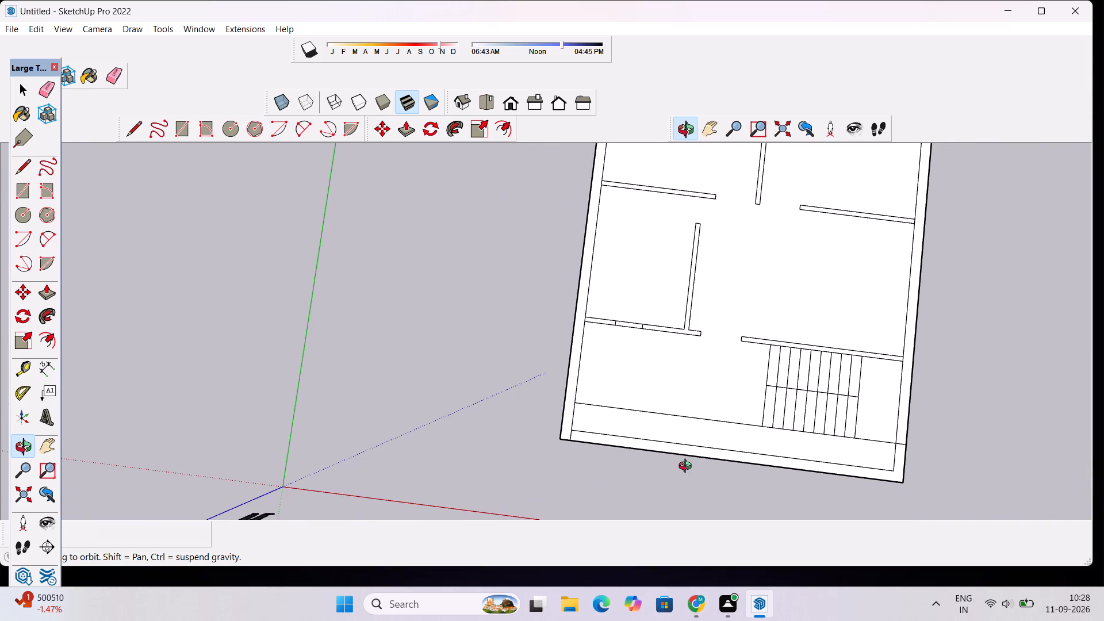
{"action": "scroll", "coordinate": [690, 480], "scroll_direction": "up", "scroll_amount": 1}
{"action": "key", "text": "space"}
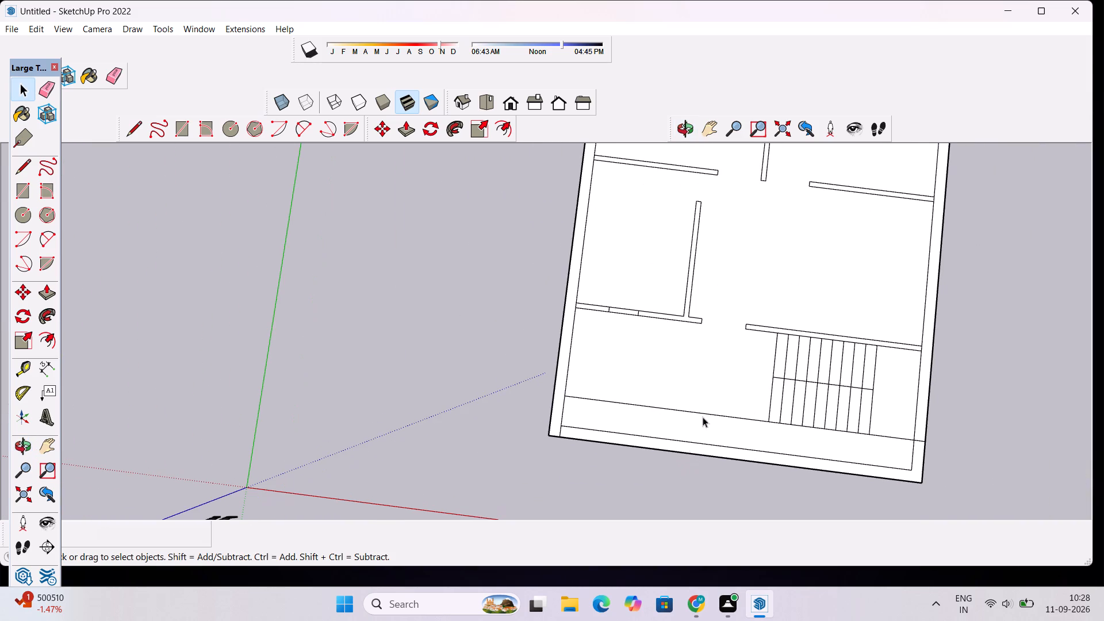
Place two guides 4" apart parallel to the short partition, the first about 2' 2 1/2" from its face nearer the stairs.
{"action": "scroll", "coordinate": [711, 381], "scroll_direction": "down", "scroll_amount": 2}
{"action": "scroll", "coordinate": [732, 326], "scroll_direction": "up", "scroll_amount": 4}
{"action": "key", "text": "t"}
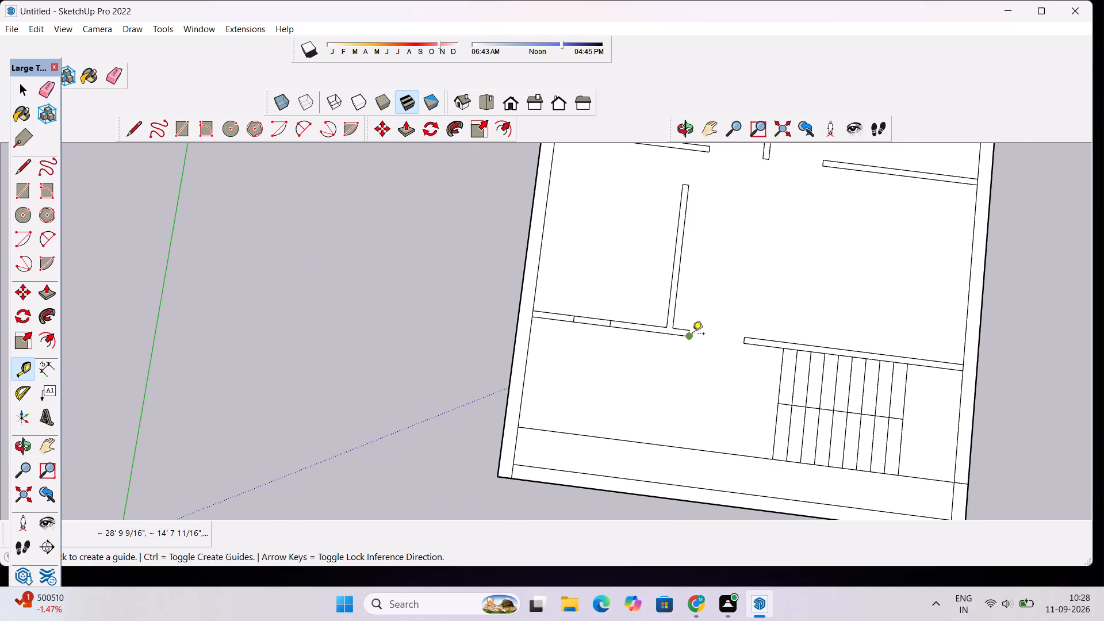
{"action": "scroll", "coordinate": [691, 329], "scroll_direction": "up", "scroll_amount": 4}
{"action": "left_click", "coordinate": [669, 281]}
{"action": "scroll", "coordinate": [682, 283], "scroll_direction": "down", "scroll_amount": 5}
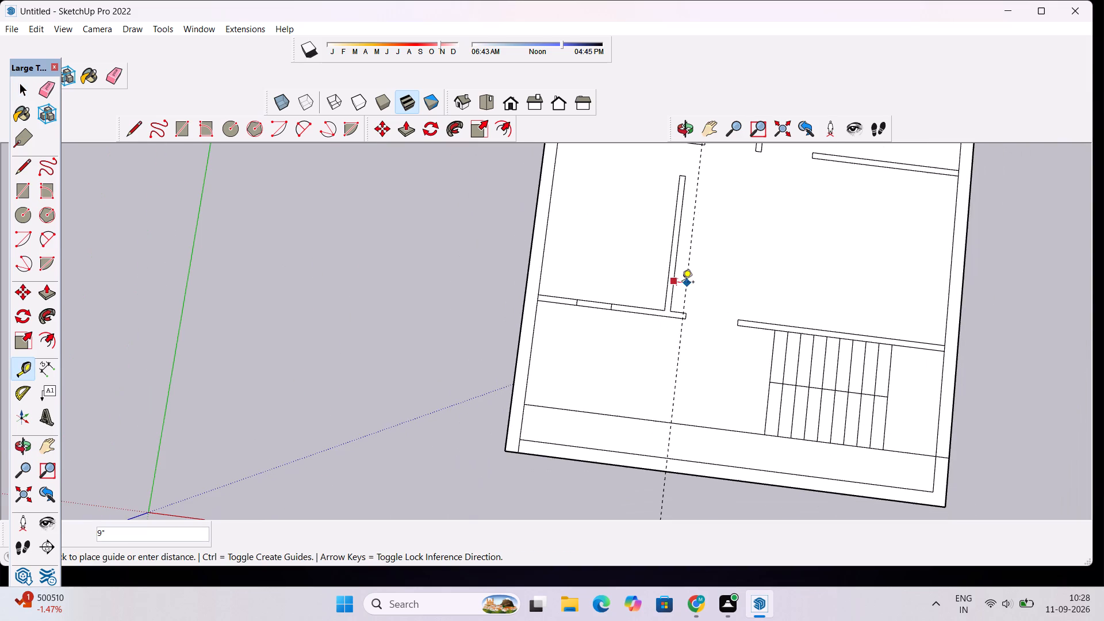
{"action": "left_click", "coordinate": [709, 314]}
{"action": "left_click", "coordinate": [709, 300]}
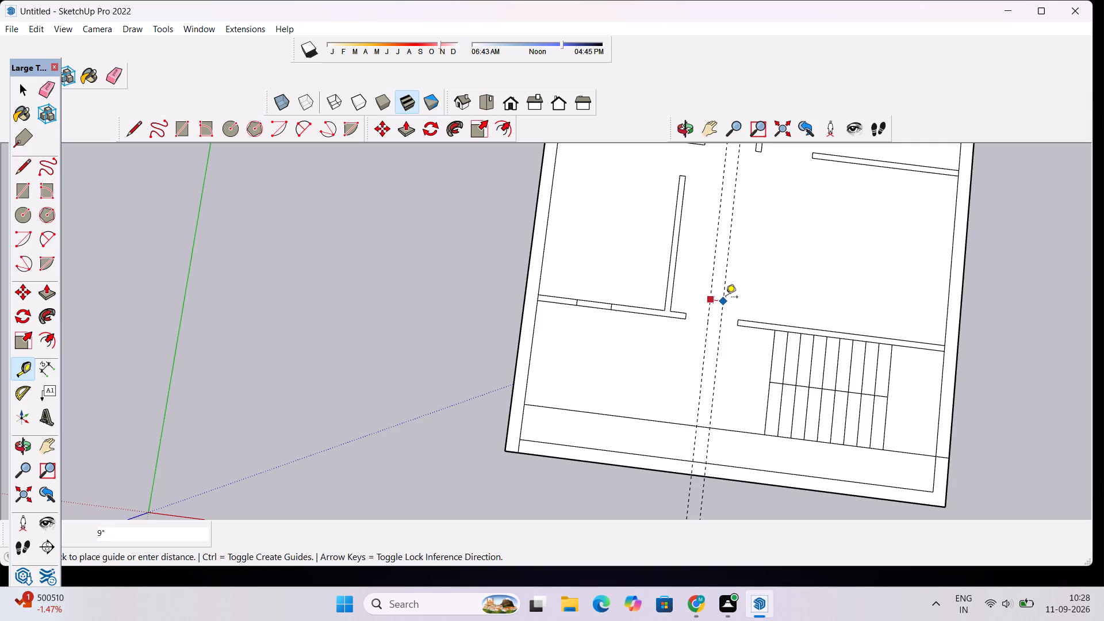
{"action": "type", "text": "4\""}
{"action": "key", "text": "Return"}
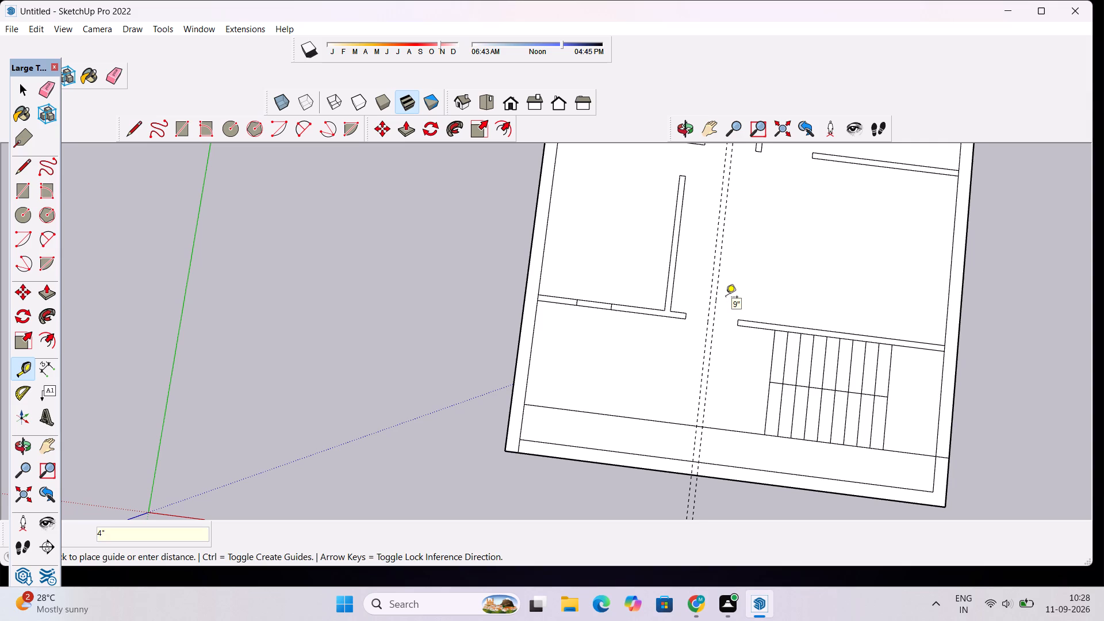
{"action": "key", "text": "space"}
Draw two 2'9" lines along the guides from the front wall's outer edge to the full-width line, forming a 4" partition.
{"action": "scroll", "coordinate": [726, 298], "scroll_direction": "down", "scroll_amount": 7}
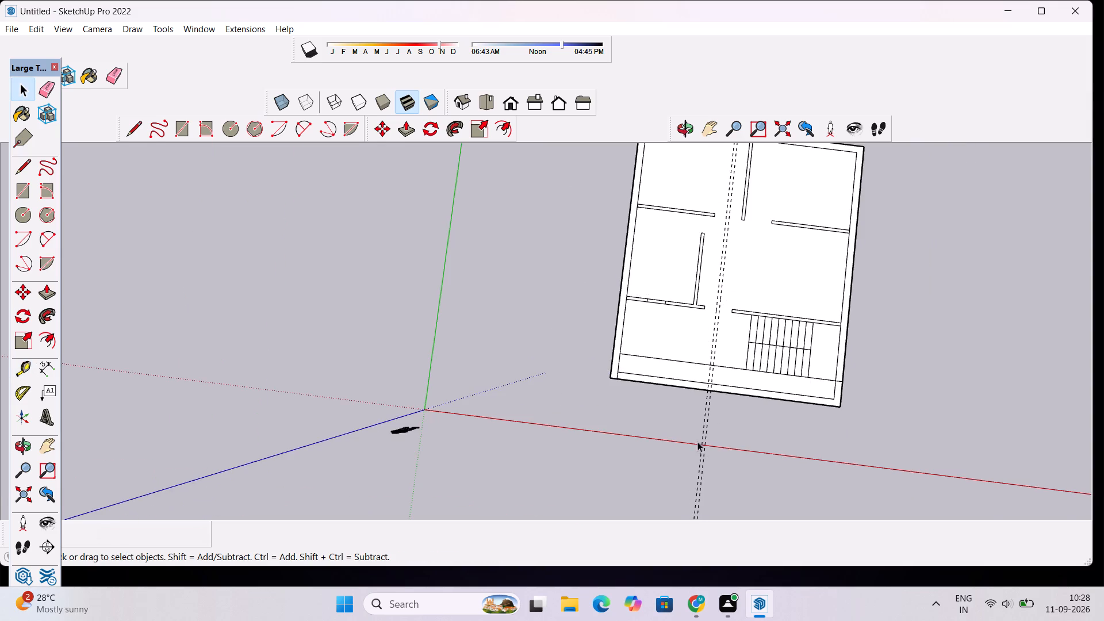
{"action": "scroll", "coordinate": [701, 389], "scroll_direction": "up", "scroll_amount": 5}
{"action": "key", "text": "l"}
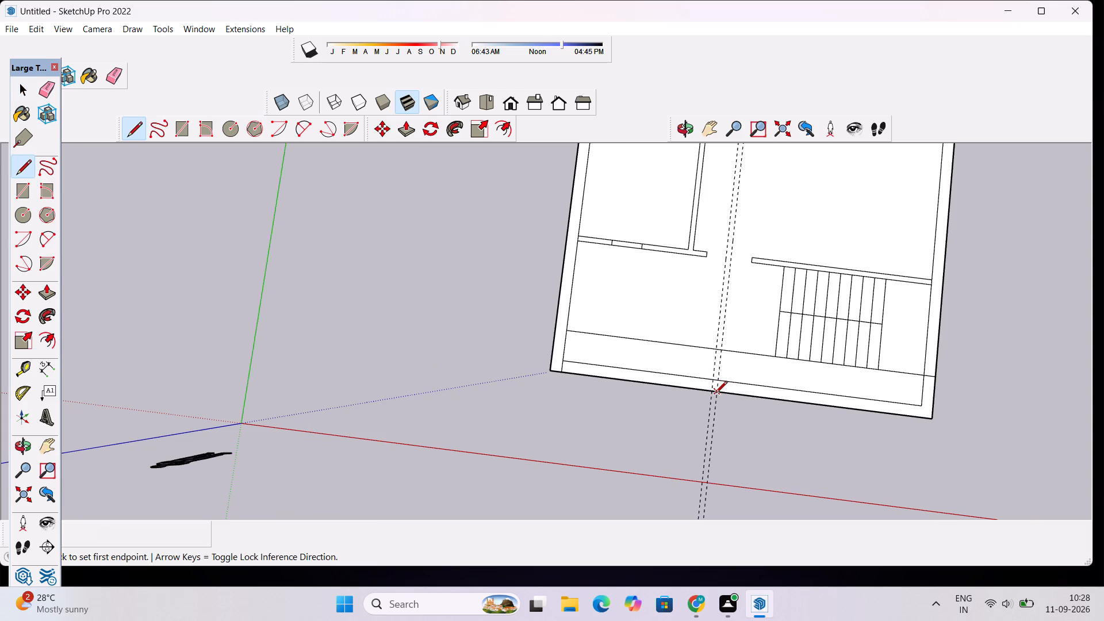
{"action": "scroll", "coordinate": [715, 389], "scroll_direction": "down", "scroll_amount": 2}
{"action": "scroll", "coordinate": [715, 389], "scroll_direction": "up", "scroll_amount": 8}
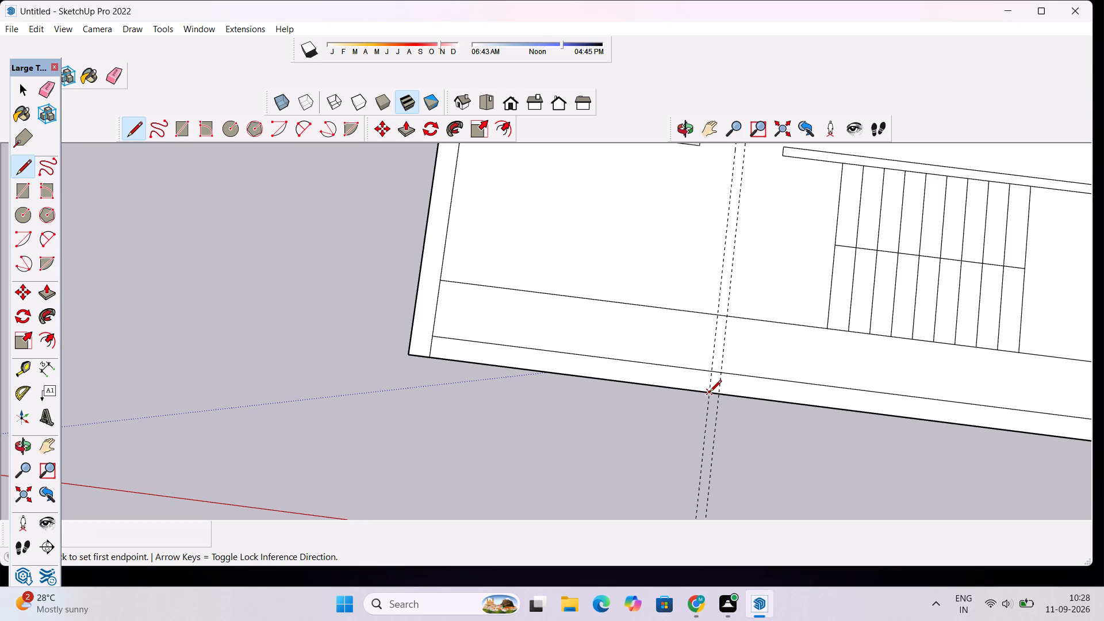
{"action": "left_click", "coordinate": [710, 393]}
{"action": "left_click", "coordinate": [715, 316]}
{"action": "left_click", "coordinate": [720, 393]}
{"action": "left_click", "coordinate": [729, 317]}
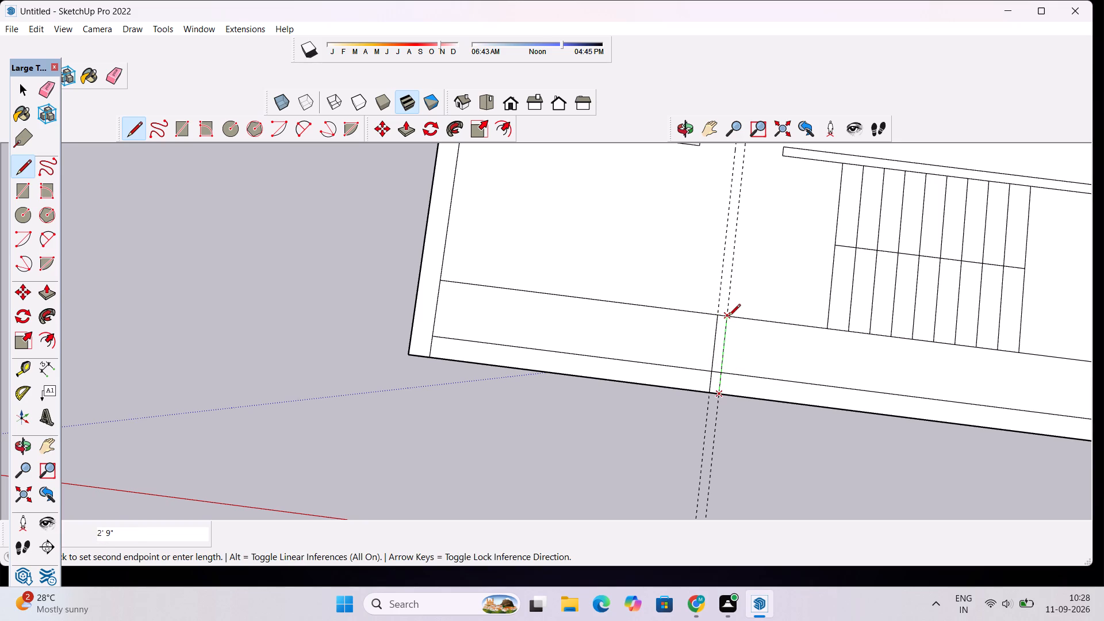
{"action": "scroll", "coordinate": [732, 311], "scroll_direction": "down", "scroll_amount": 6}
{"action": "key", "text": "space"}
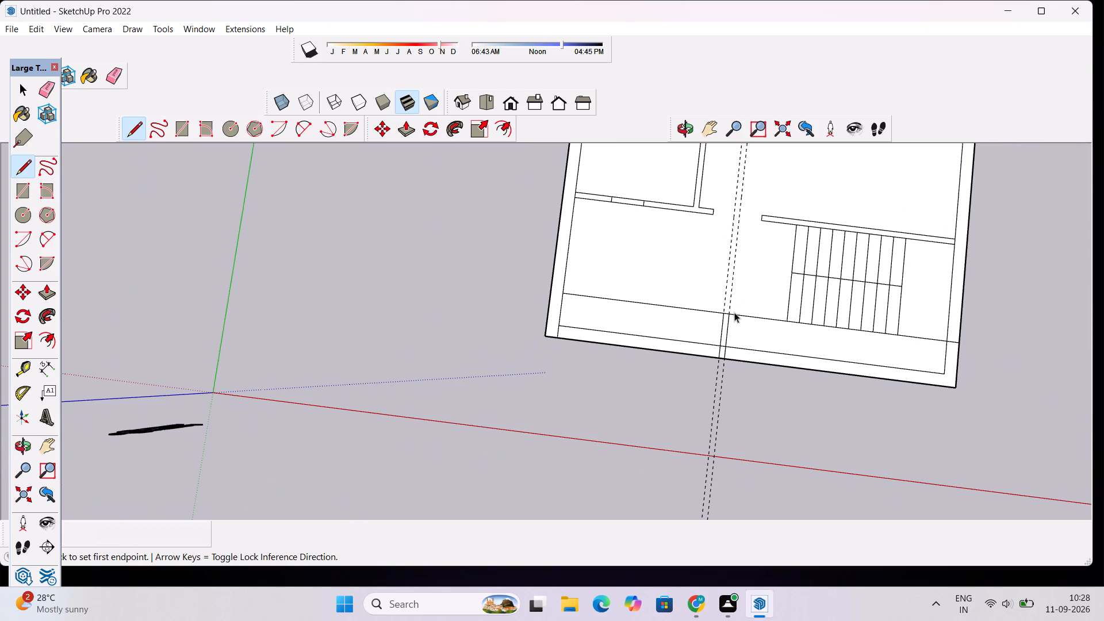
Erase the two guides that run through the new 4" partition.
{"action": "key", "text": "e"}
{"action": "left_click_drag", "start_coordinate": [741, 396], "coordinate": [712, 401]}
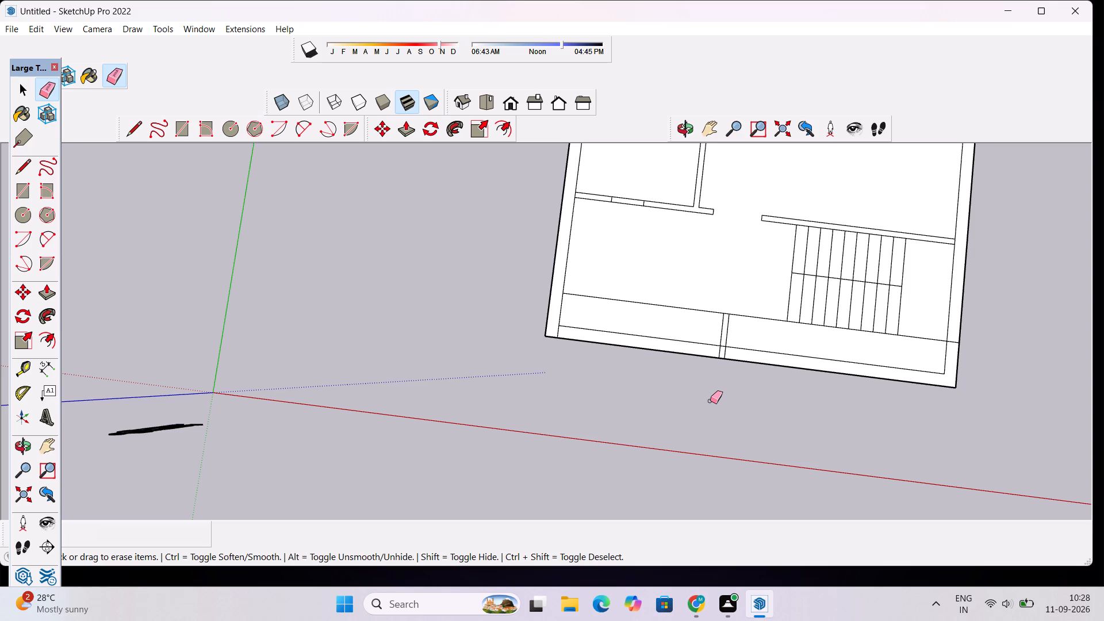
Examine the whole layout from several angles, including the new partition in the front strip.
{"action": "left_click", "coordinate": [682, 134]}
{"action": "left_click_drag", "start_coordinate": [589, 240], "coordinate": [687, 243]}
{"action": "scroll", "coordinate": [699, 285], "scroll_direction": "down", "scroll_amount": 7}
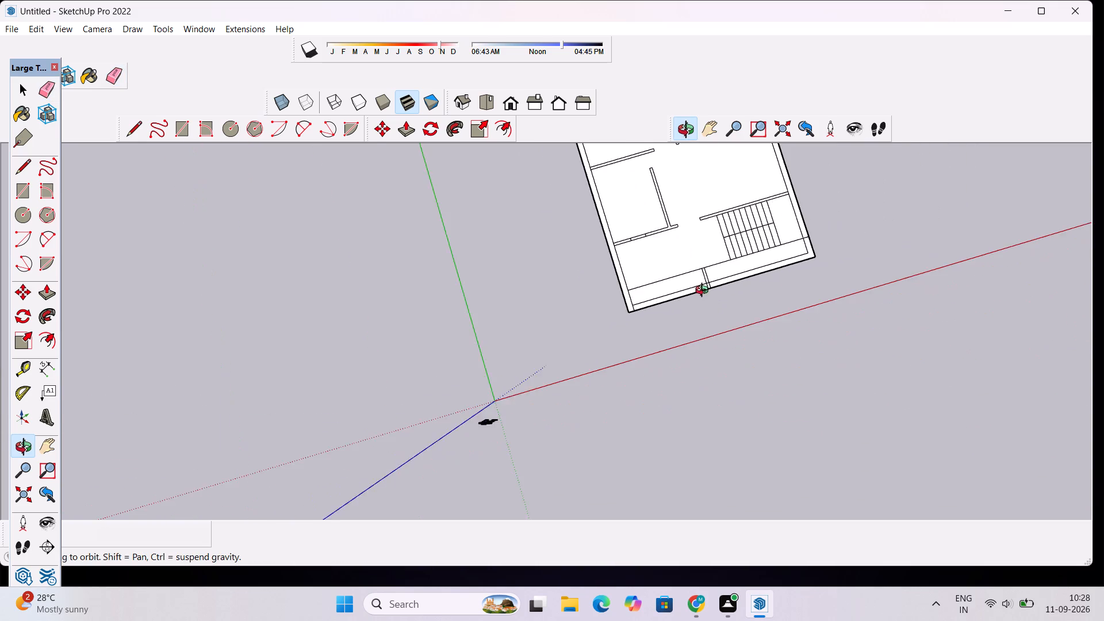
{"action": "scroll", "coordinate": [704, 292], "scroll_direction": "down", "scroll_amount": 8}
{"action": "left_click_drag", "start_coordinate": [814, 308], "coordinate": [778, 284]}
{"action": "scroll", "coordinate": [694, 192], "scroll_direction": "up", "scroll_amount": 6}
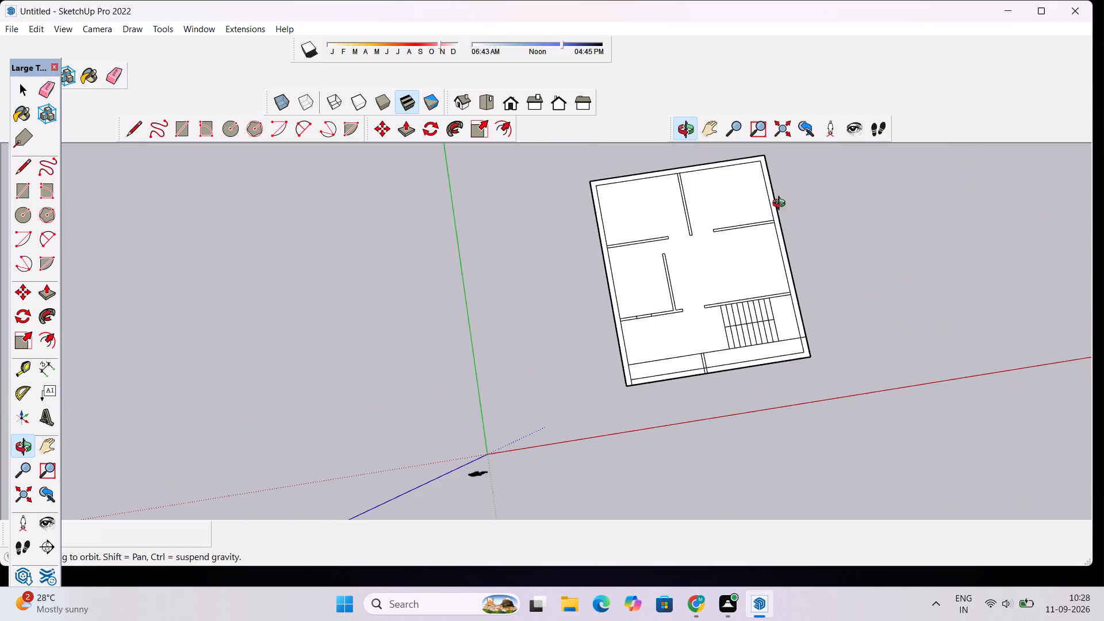
{"action": "scroll", "coordinate": [781, 205], "scroll_direction": "up", "scroll_amount": 3}
{"action": "left_click_drag", "start_coordinate": [850, 266], "coordinate": [816, 298]}
{"action": "scroll", "coordinate": [740, 261], "scroll_direction": "down", "scroll_amount": 5}
{"action": "left_click_drag", "start_coordinate": [704, 354], "coordinate": [710, 315]}
{"action": "scroll", "coordinate": [682, 365], "scroll_direction": "up", "scroll_amount": 4}
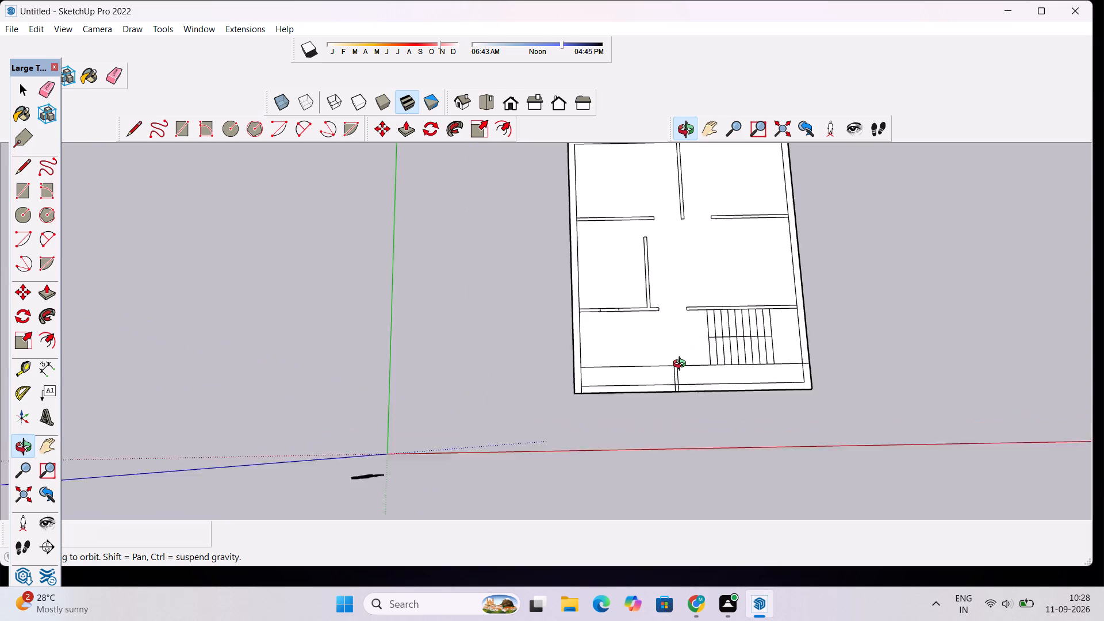
{"action": "scroll", "coordinate": [682, 365], "scroll_direction": "up", "scroll_amount": 3}
{"action": "scroll", "coordinate": [692, 350], "scroll_direction": "down", "scroll_amount": 3}
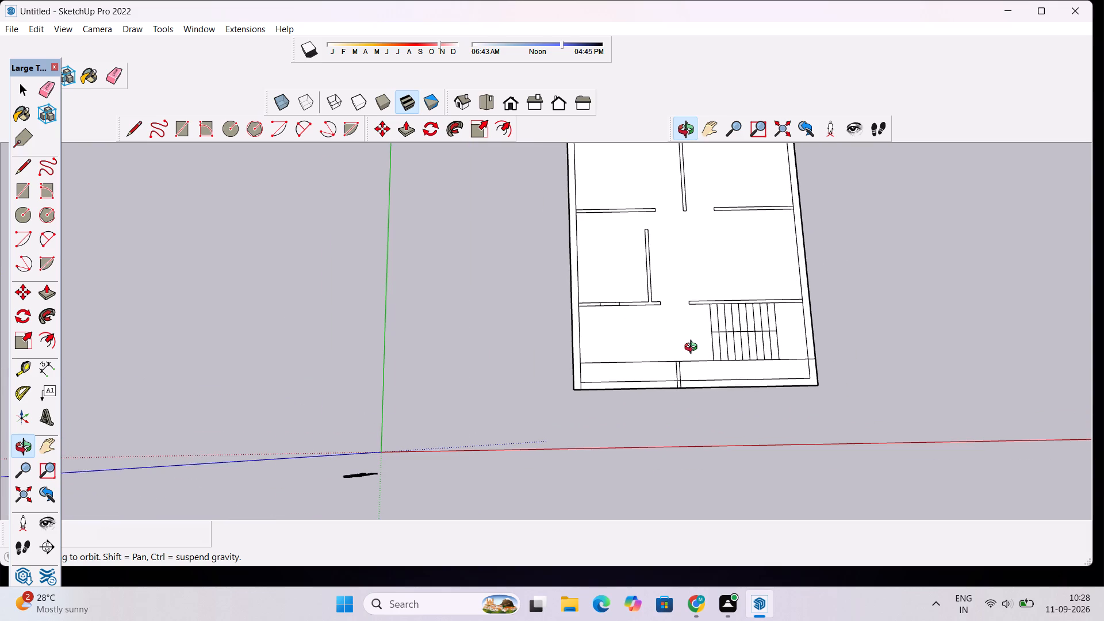
{"action": "scroll", "coordinate": [693, 348], "scroll_direction": "down", "scroll_amount": 4}
{"action": "scroll", "coordinate": [696, 348], "scroll_direction": "up", "scroll_amount": 4}
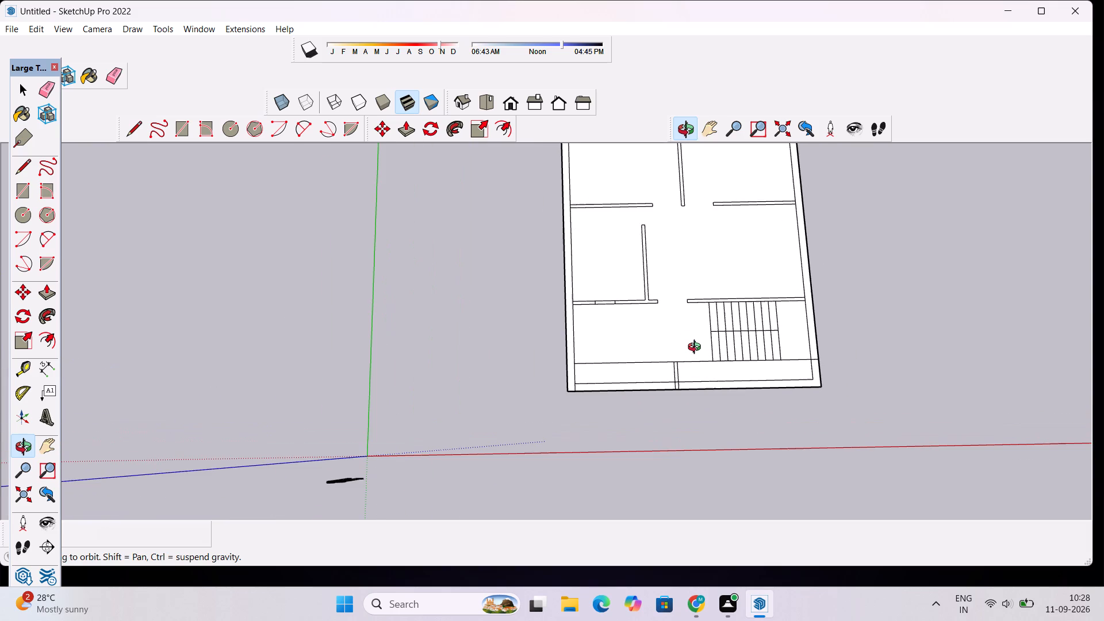
{"action": "left_click_drag", "start_coordinate": [697, 330], "coordinate": [697, 361]}
{"action": "scroll", "coordinate": [758, 412], "scroll_direction": "up", "scroll_amount": 4}
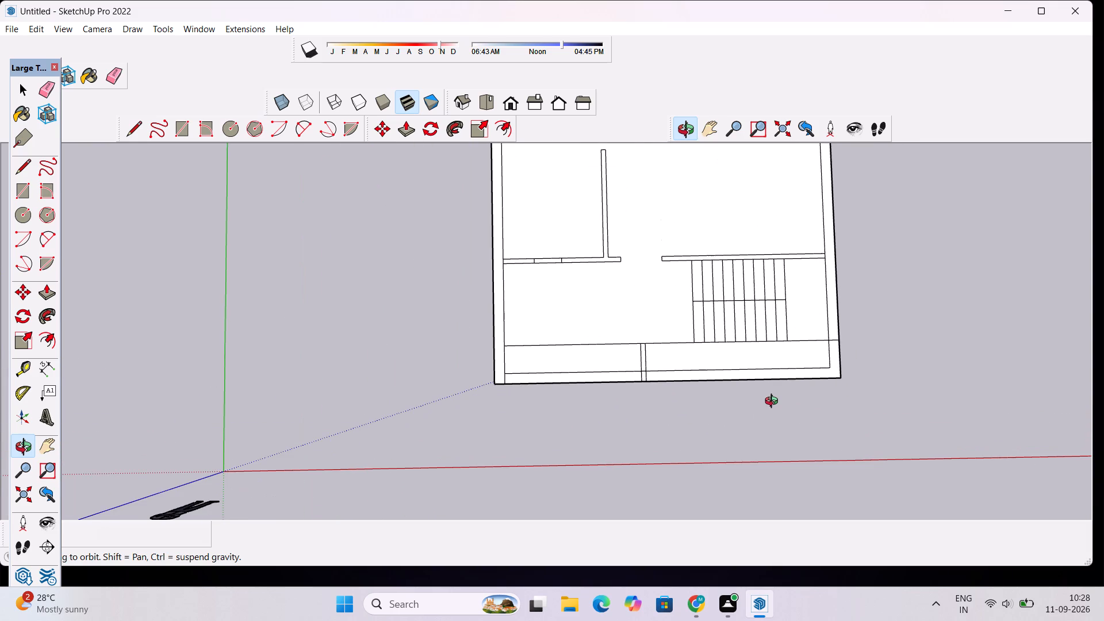
Erase the inner wall lines in the front strip's stair-side bay and redraw its 2'9" outer side edge.
{"action": "key", "text": "space"}
{"action": "scroll", "coordinate": [822, 412], "scroll_direction": "up", "scroll_amount": 4}
{"action": "key", "text": "e"}
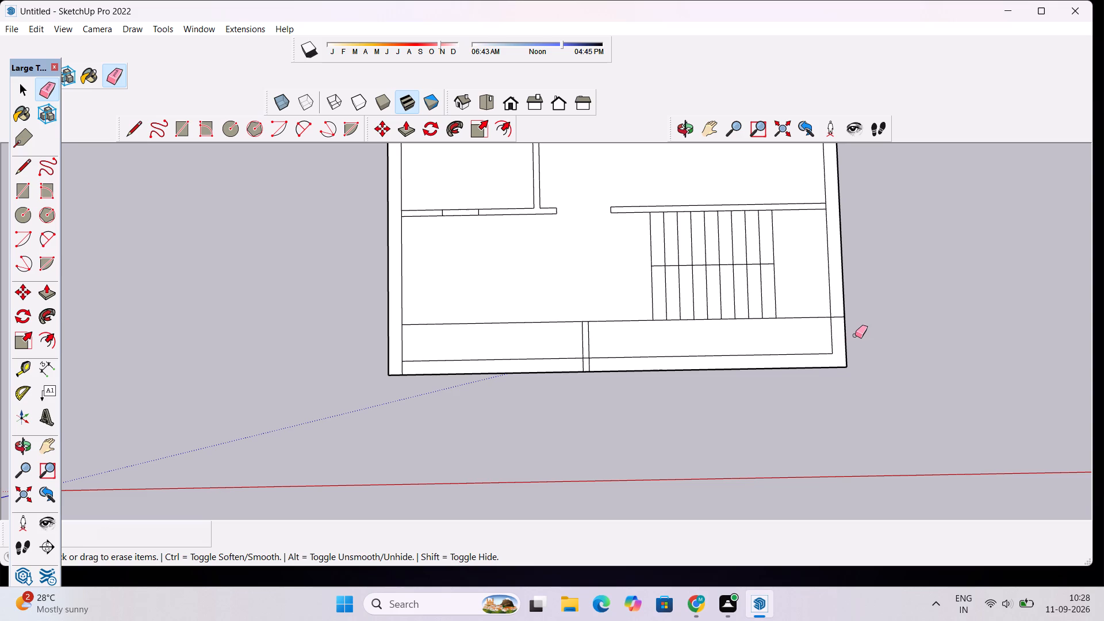
{"action": "left_click_drag", "start_coordinate": [855, 335], "coordinate": [750, 346]}
{"action": "left_click_drag", "start_coordinate": [857, 345], "coordinate": [805, 359]}
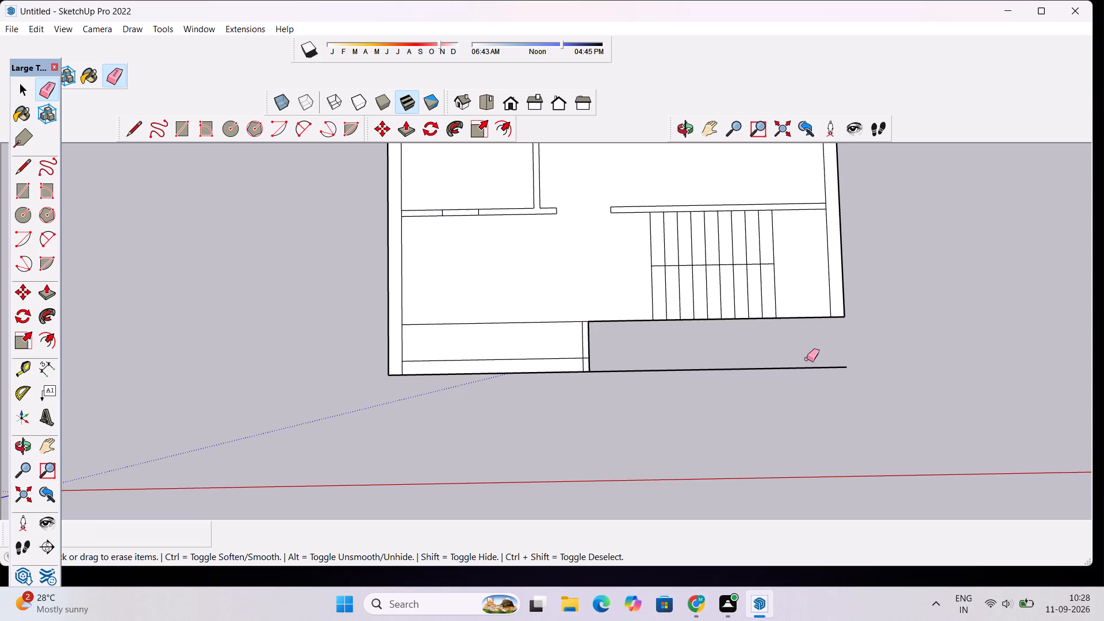
{"action": "key", "text": "l"}
{"action": "left_click", "coordinate": [848, 369]}
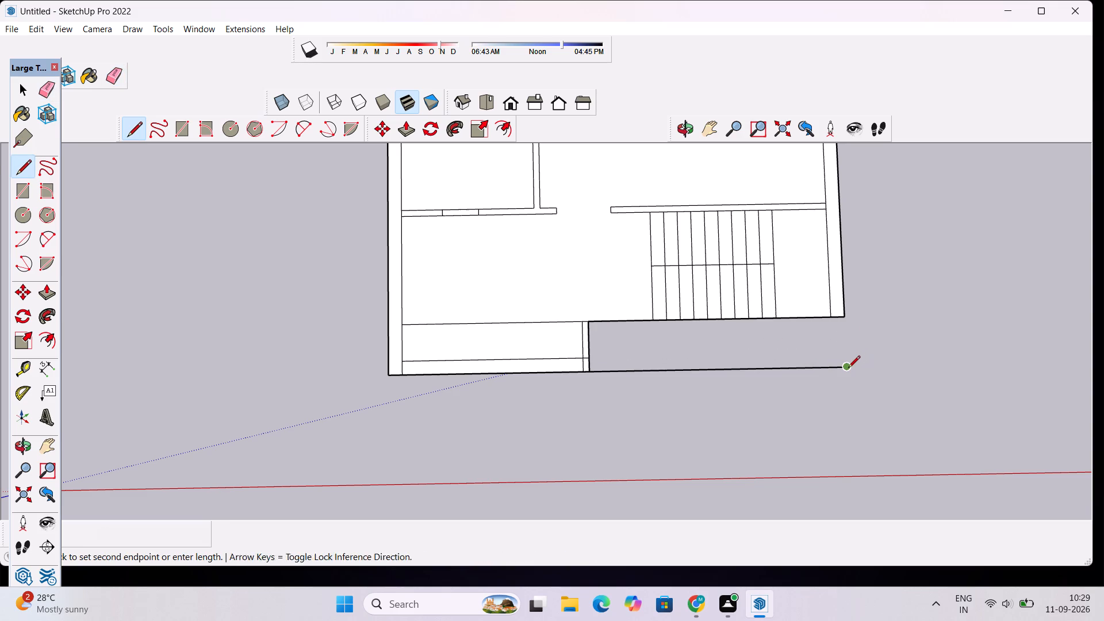
{"action": "left_click", "coordinate": [845, 318]}
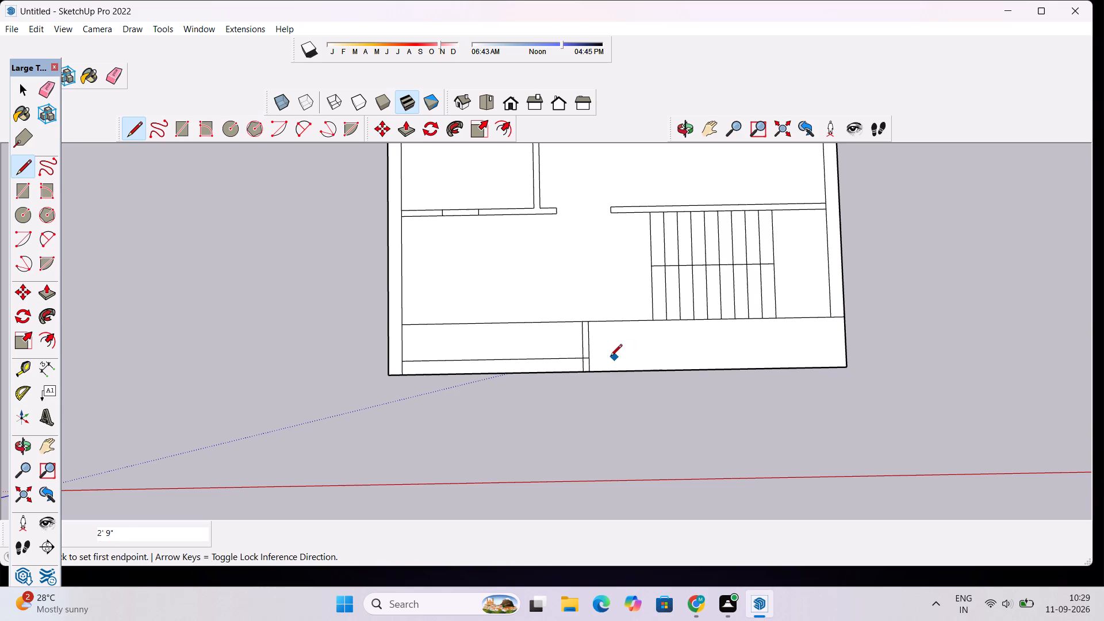
Erase the front wall's inner line in the bay away from the stairs and across the 4" partition.
{"action": "key", "text": "space"}
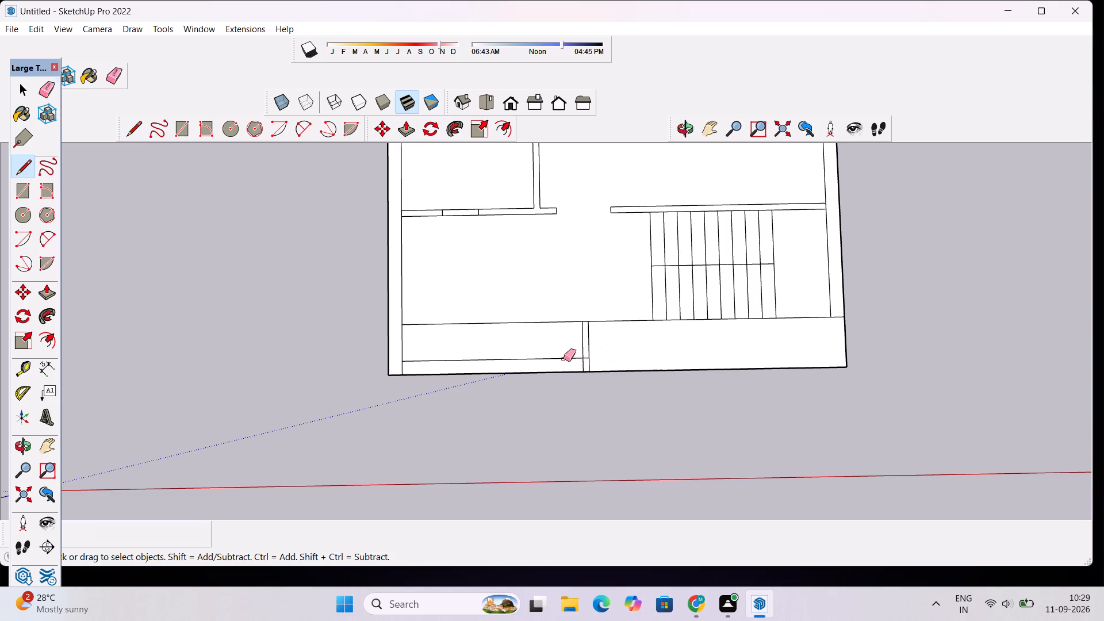
{"action": "key", "text": "e"}
{"action": "left_click_drag", "start_coordinate": [561, 347], "coordinate": [565, 367]}
{"action": "scroll", "coordinate": [581, 351], "scroll_direction": "up", "scroll_amount": 11}
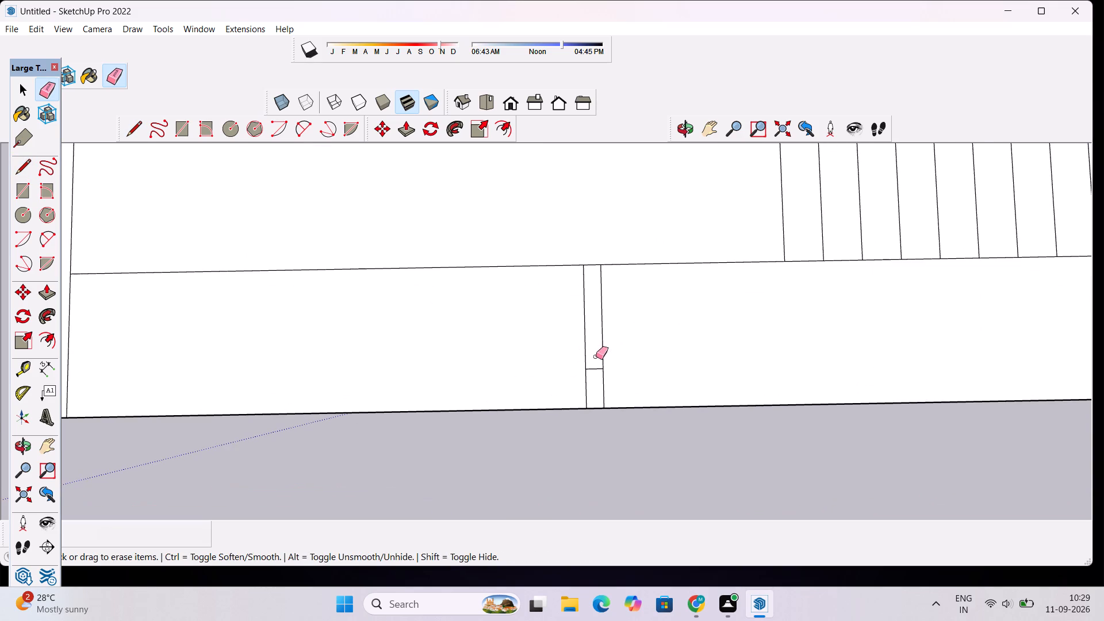
{"action": "left_click_drag", "start_coordinate": [596, 356], "coordinate": [596, 370]}
{"action": "scroll", "coordinate": [607, 353], "scroll_direction": "down", "scroll_amount": 11}
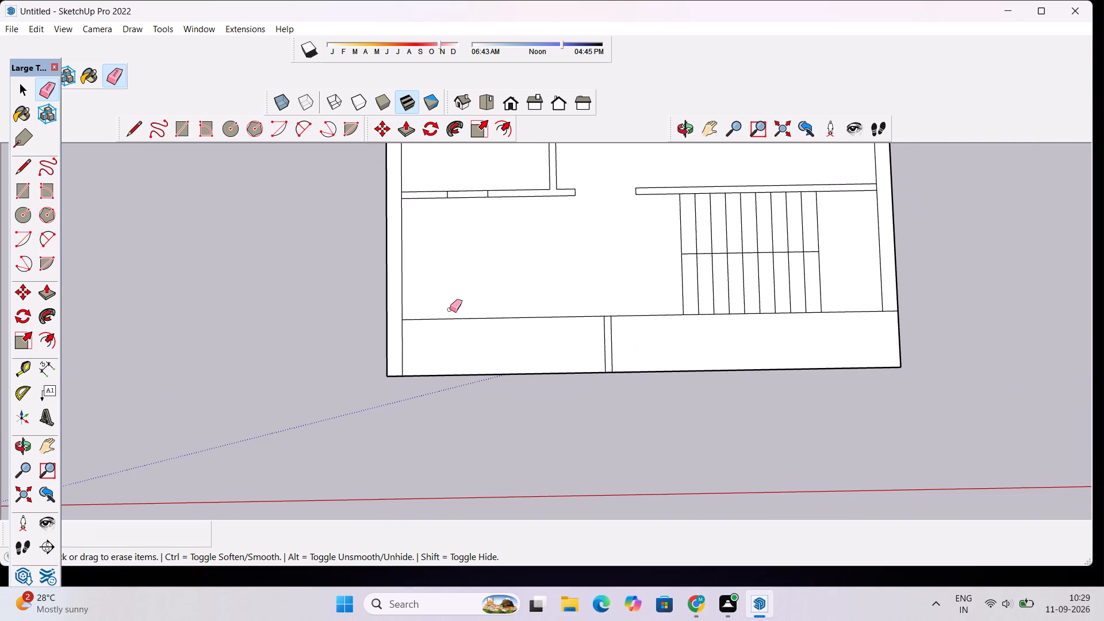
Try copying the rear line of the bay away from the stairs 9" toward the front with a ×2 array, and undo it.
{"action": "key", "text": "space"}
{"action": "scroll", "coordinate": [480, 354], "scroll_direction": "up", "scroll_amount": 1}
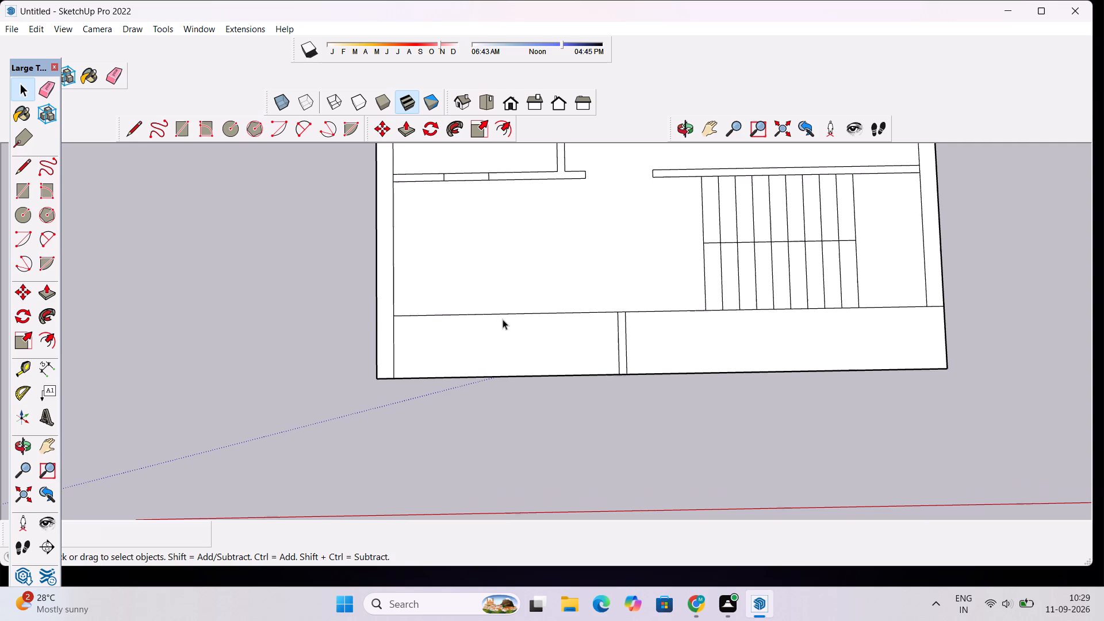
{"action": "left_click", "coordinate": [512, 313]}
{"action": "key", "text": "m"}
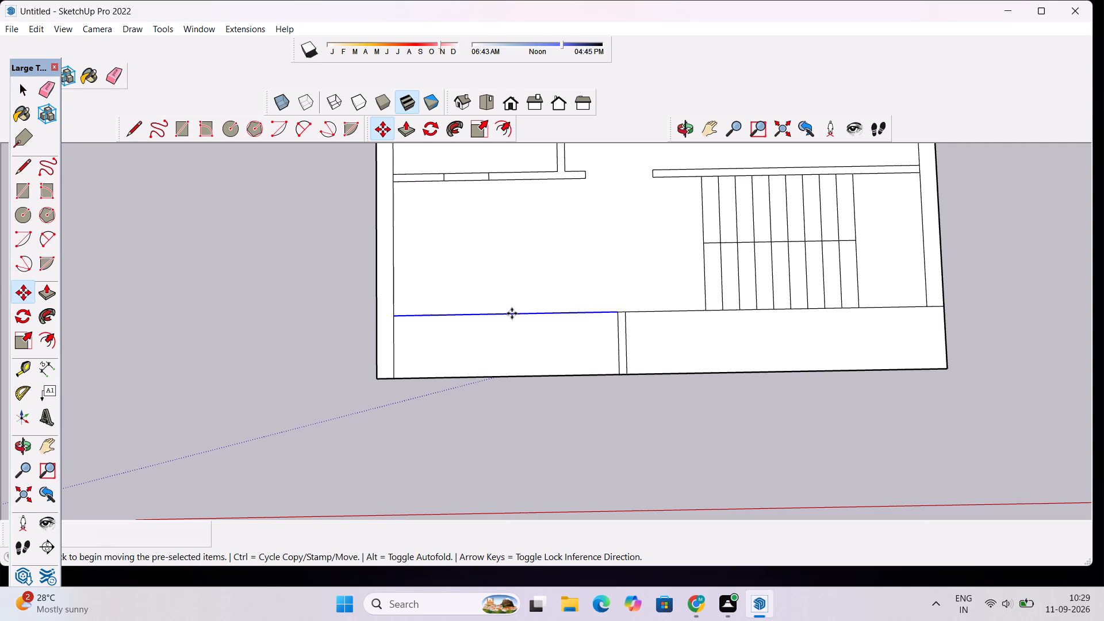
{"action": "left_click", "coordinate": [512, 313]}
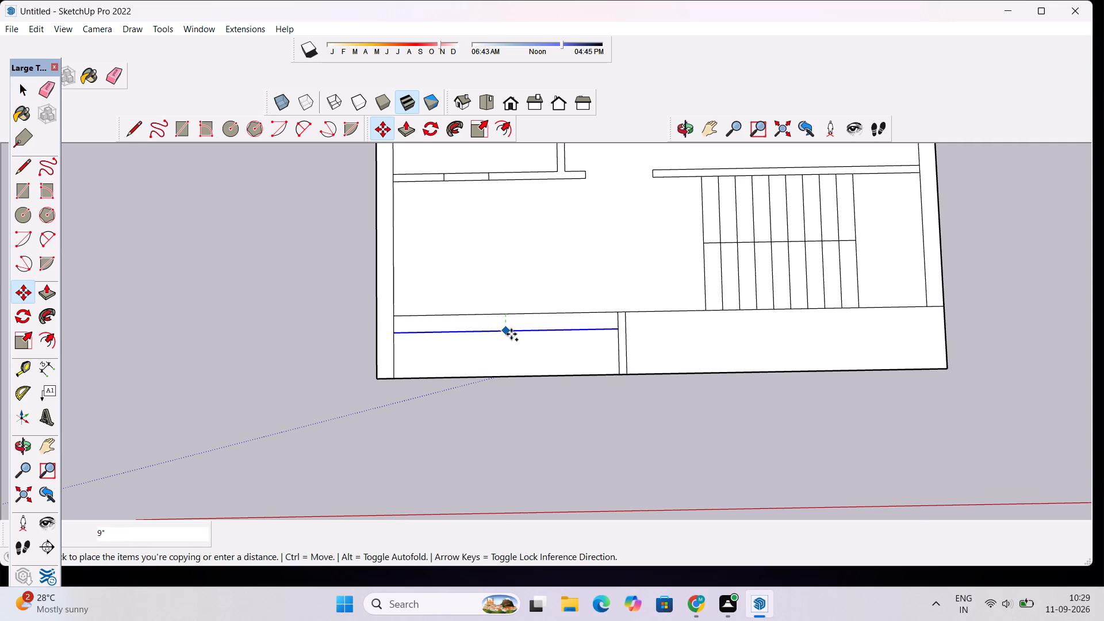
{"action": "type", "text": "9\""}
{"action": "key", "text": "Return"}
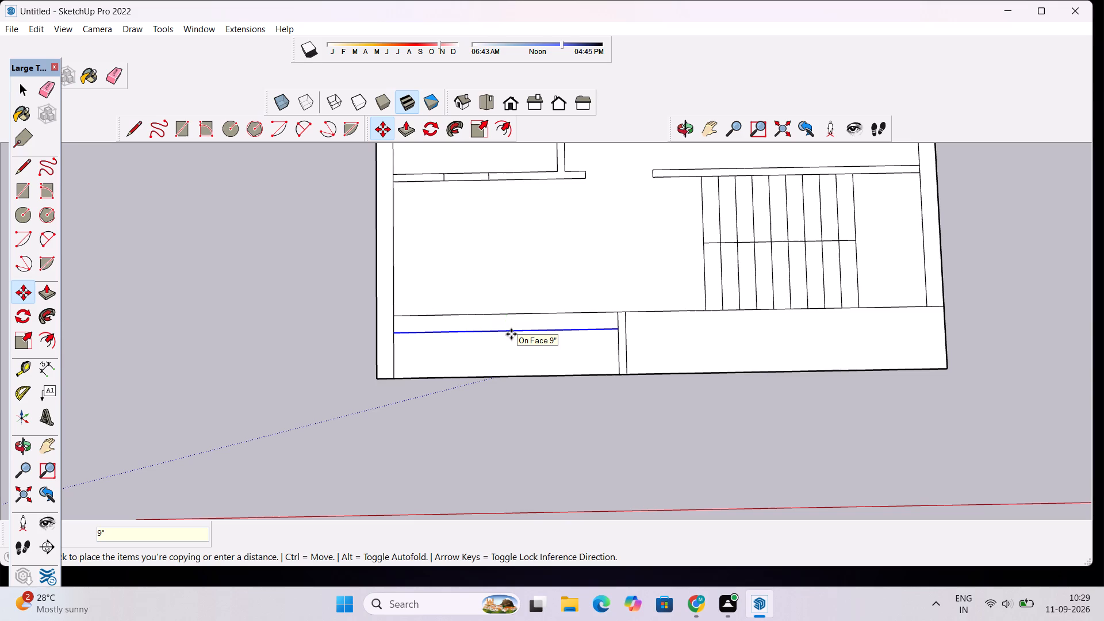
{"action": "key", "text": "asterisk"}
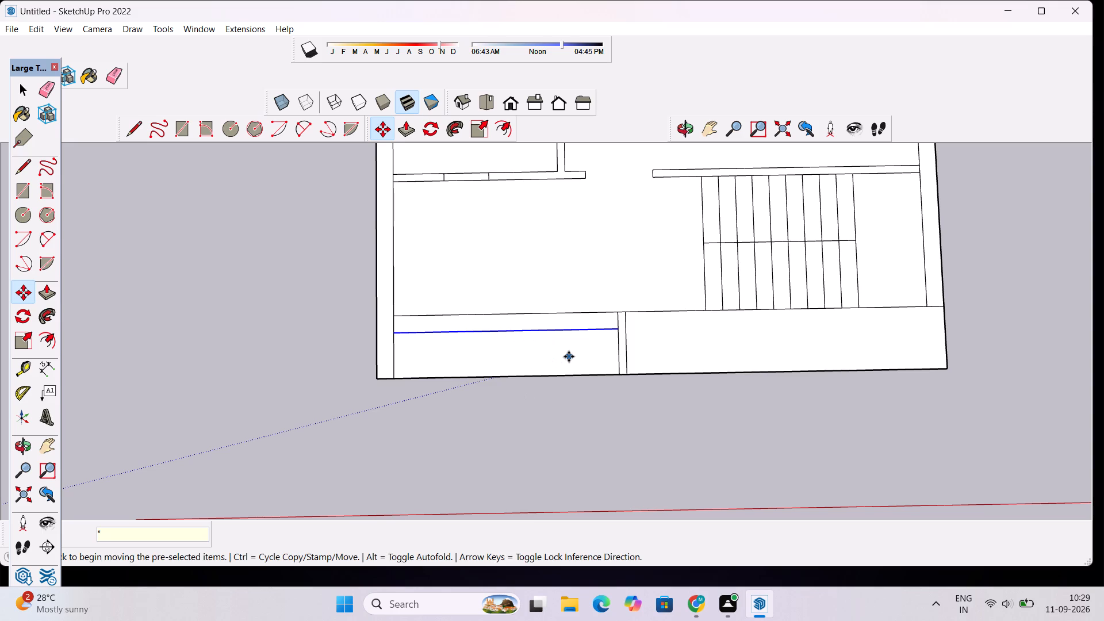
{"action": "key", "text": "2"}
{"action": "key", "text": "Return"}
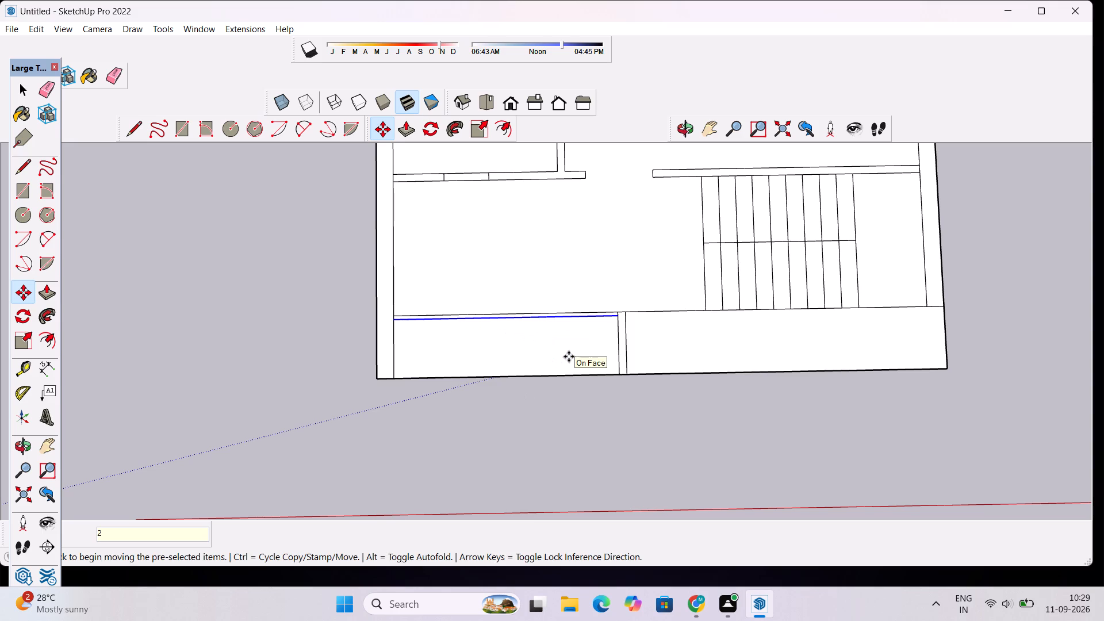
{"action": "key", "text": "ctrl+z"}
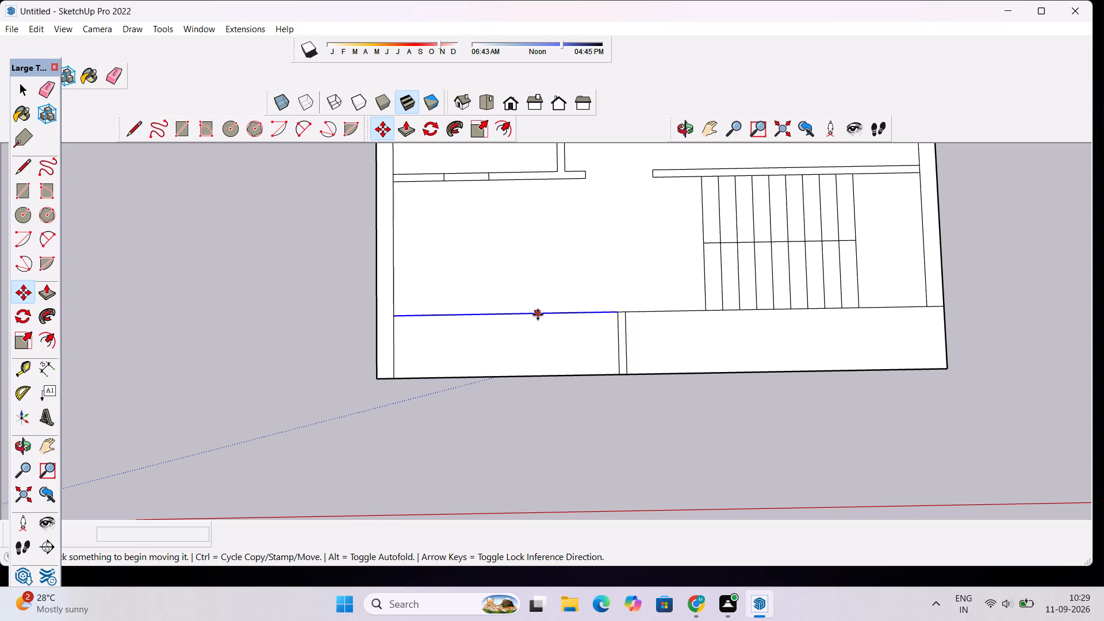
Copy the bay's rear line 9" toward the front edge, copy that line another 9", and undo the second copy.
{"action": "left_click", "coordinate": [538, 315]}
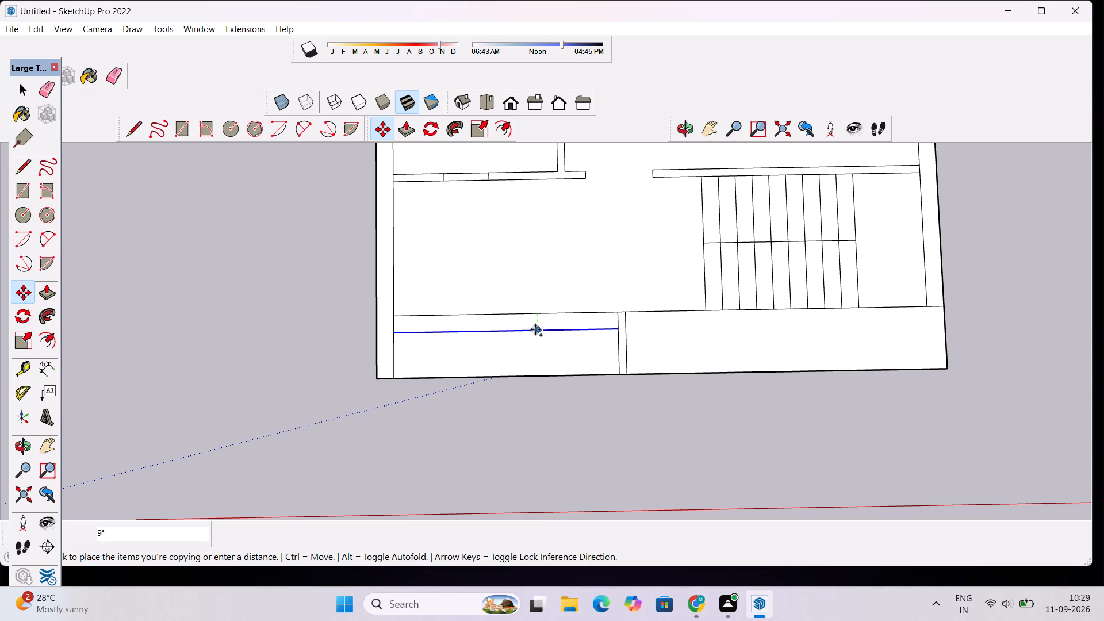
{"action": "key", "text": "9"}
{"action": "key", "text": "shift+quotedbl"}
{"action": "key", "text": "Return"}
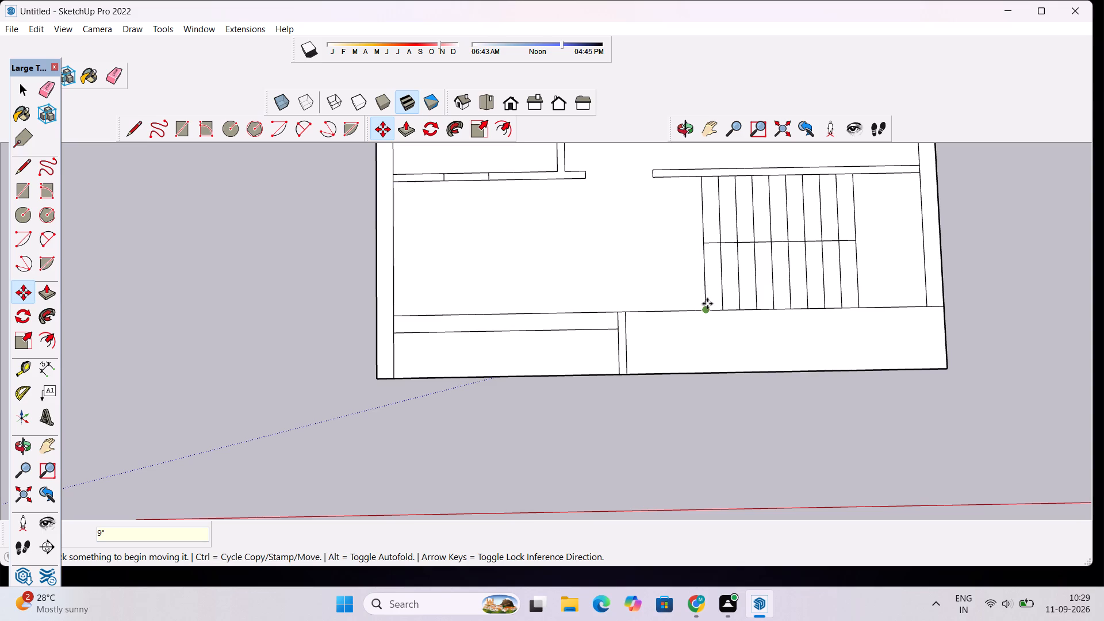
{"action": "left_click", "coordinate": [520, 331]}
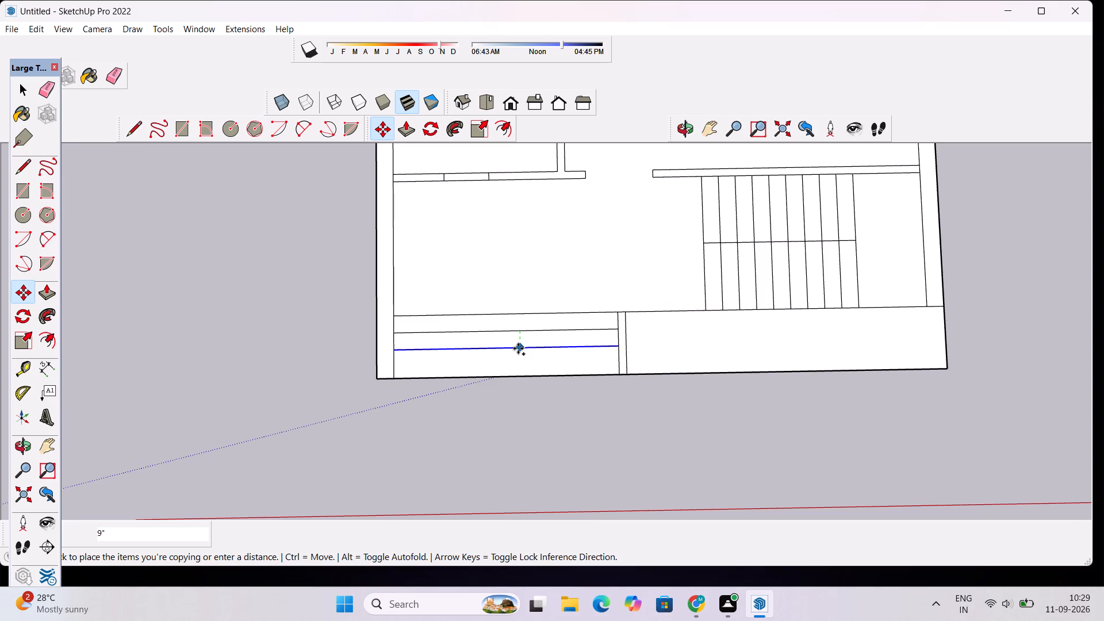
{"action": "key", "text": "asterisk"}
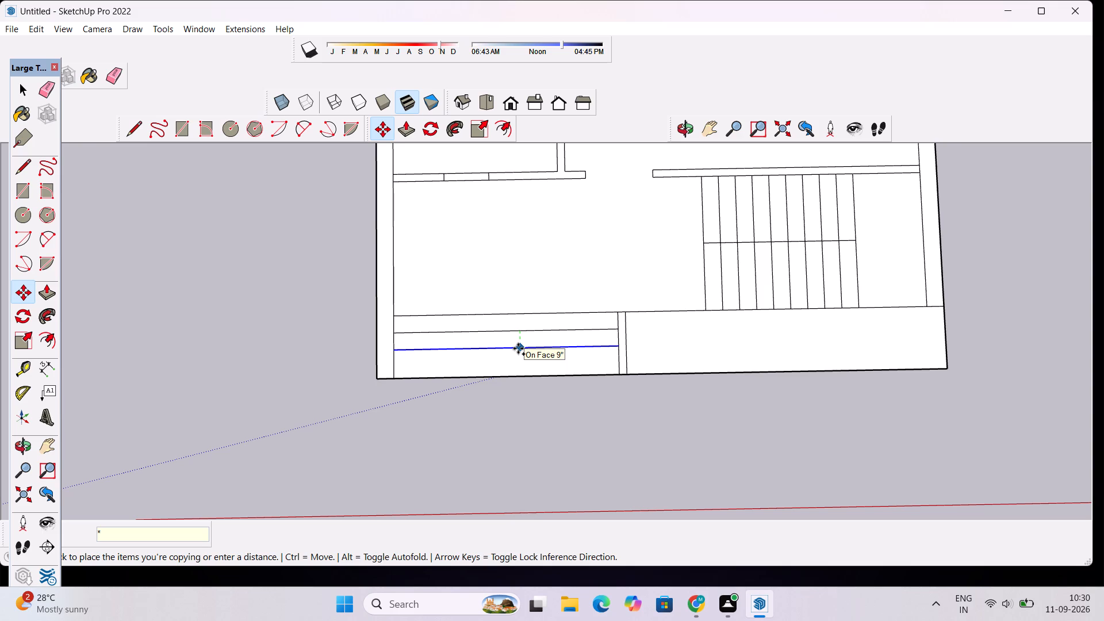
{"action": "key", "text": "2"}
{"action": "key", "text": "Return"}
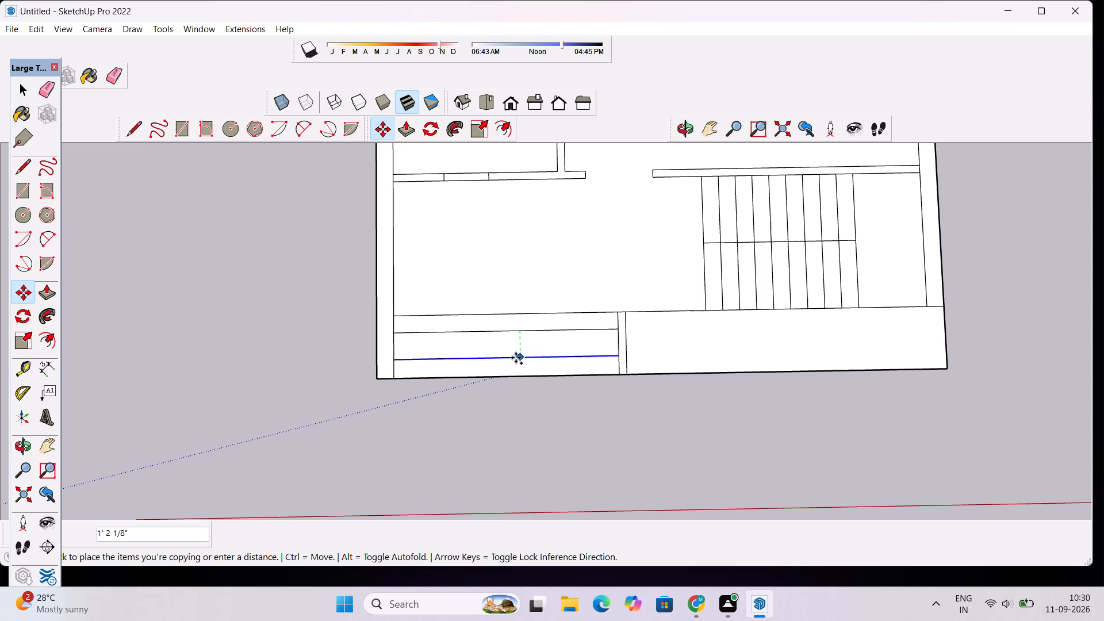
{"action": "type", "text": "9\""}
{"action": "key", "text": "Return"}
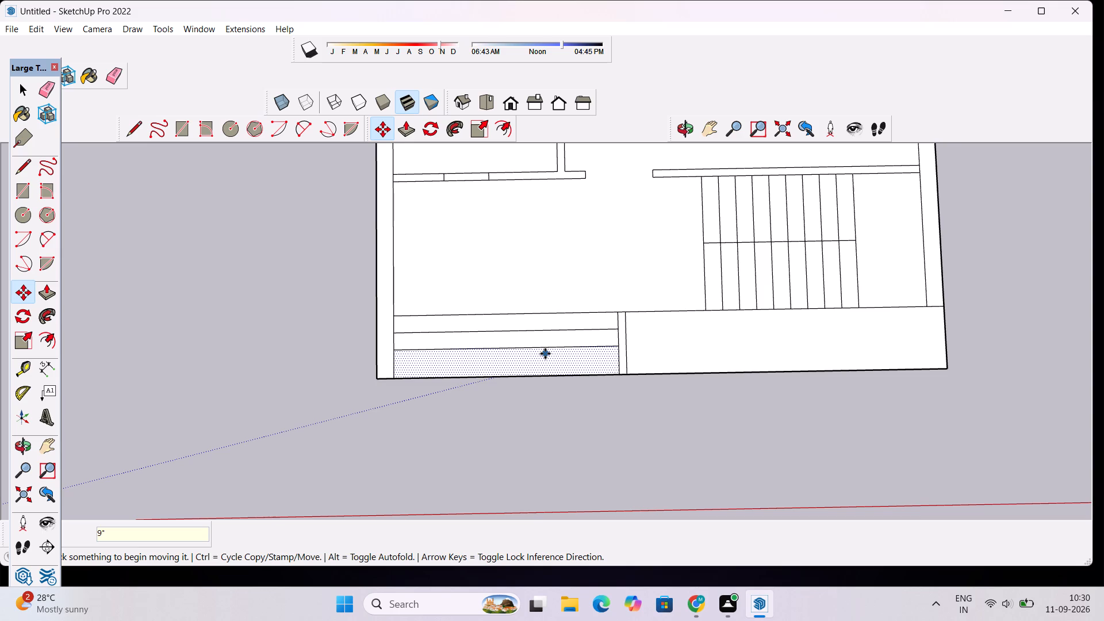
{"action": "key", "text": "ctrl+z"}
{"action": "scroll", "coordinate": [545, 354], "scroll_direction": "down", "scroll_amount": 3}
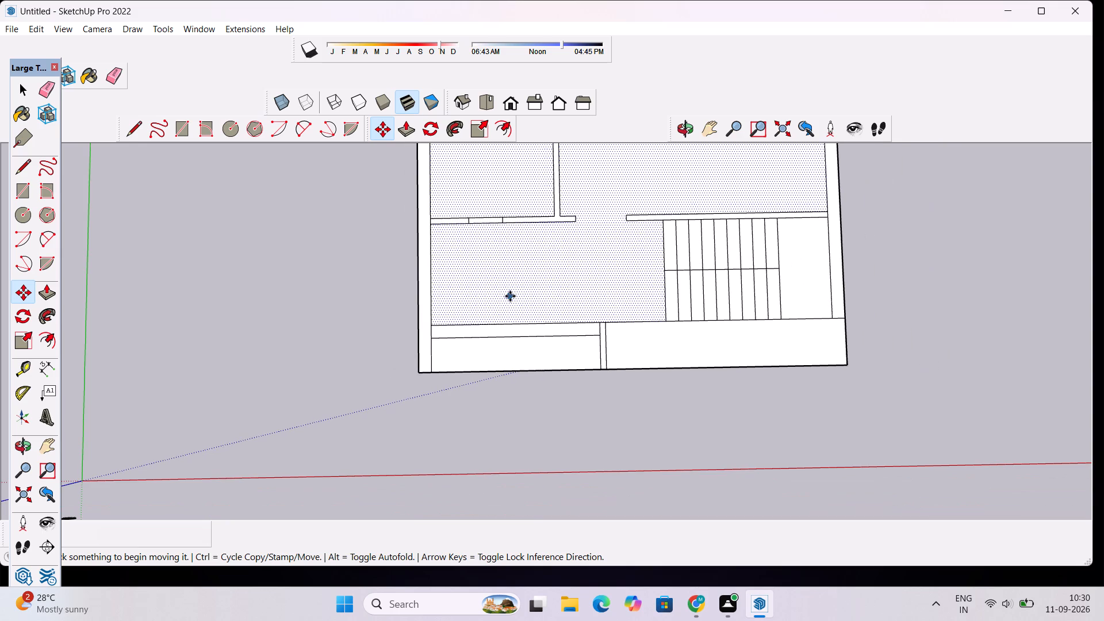
Check the distance along the outer wall's inner face from the full-width line to the room partition with the door opening.
{"action": "key", "text": "space"}
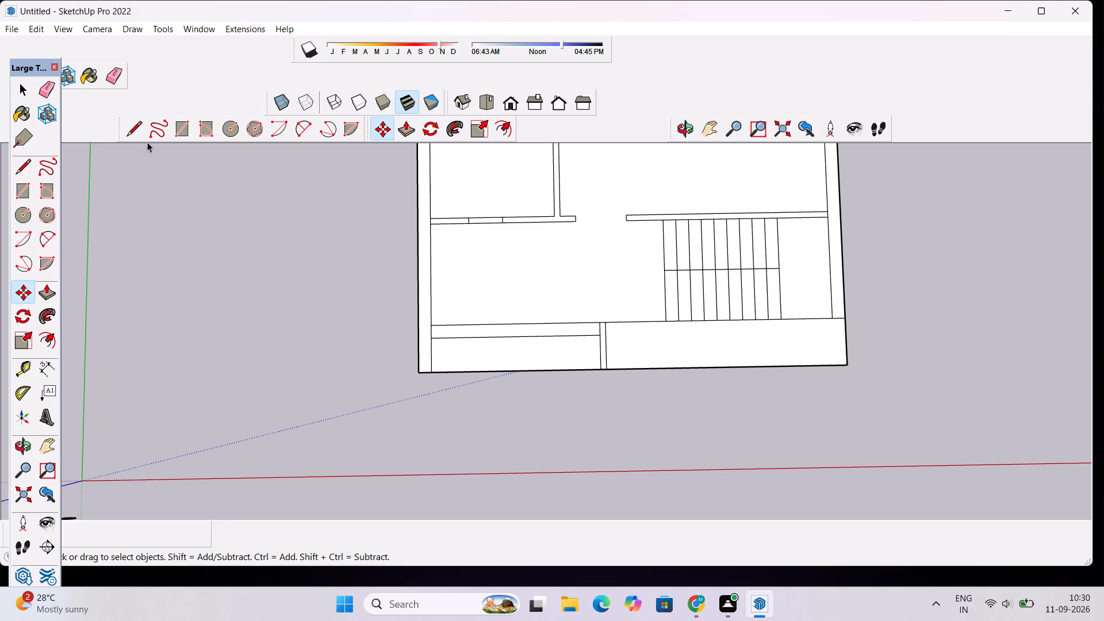
{"action": "left_click", "coordinate": [37, 373]}
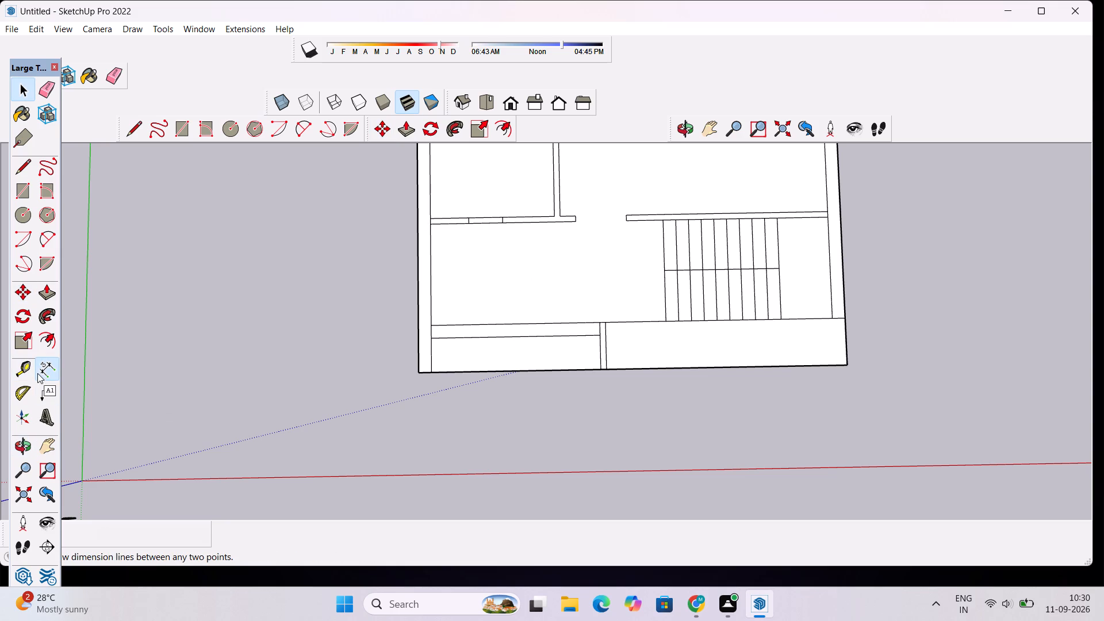
{"action": "scroll", "coordinate": [435, 335], "scroll_direction": "up", "scroll_amount": 2}
{"action": "left_click", "coordinate": [430, 323]}
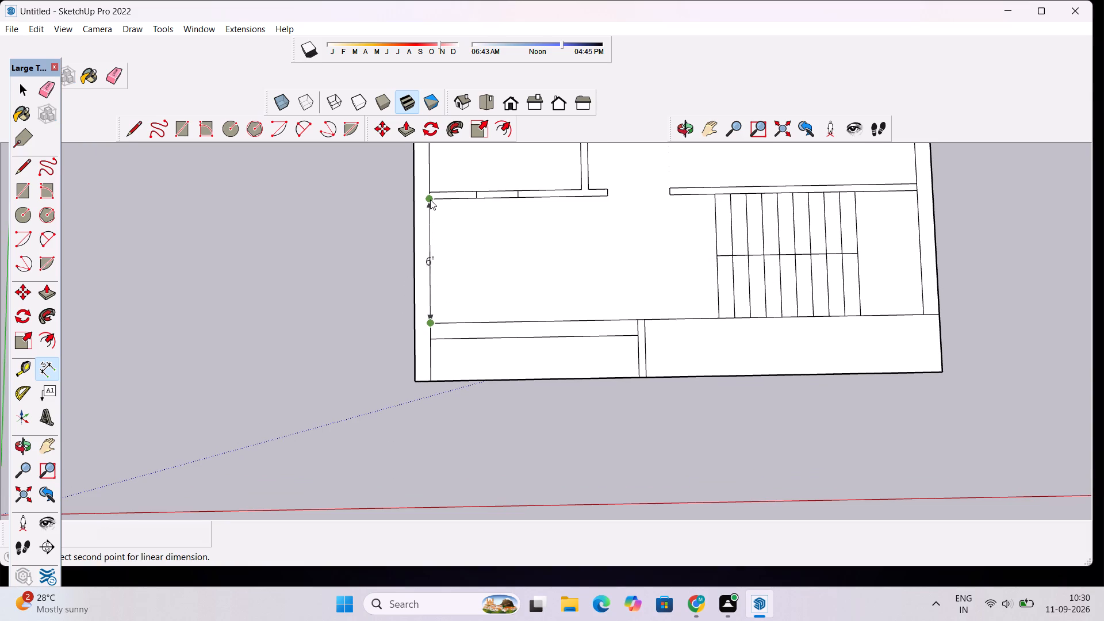
{"action": "key", "text": "space"}
{"action": "scroll", "coordinate": [440, 241], "scroll_direction": "down", "scroll_amount": 5}
{"action": "scroll", "coordinate": [590, 332], "scroll_direction": "up", "scroll_amount": 2}
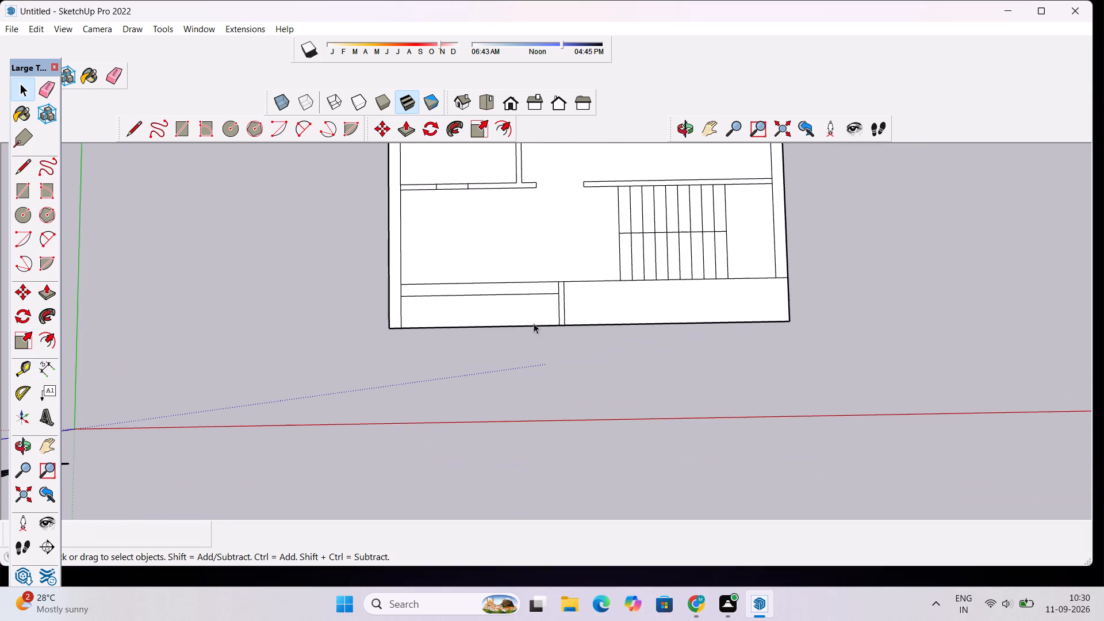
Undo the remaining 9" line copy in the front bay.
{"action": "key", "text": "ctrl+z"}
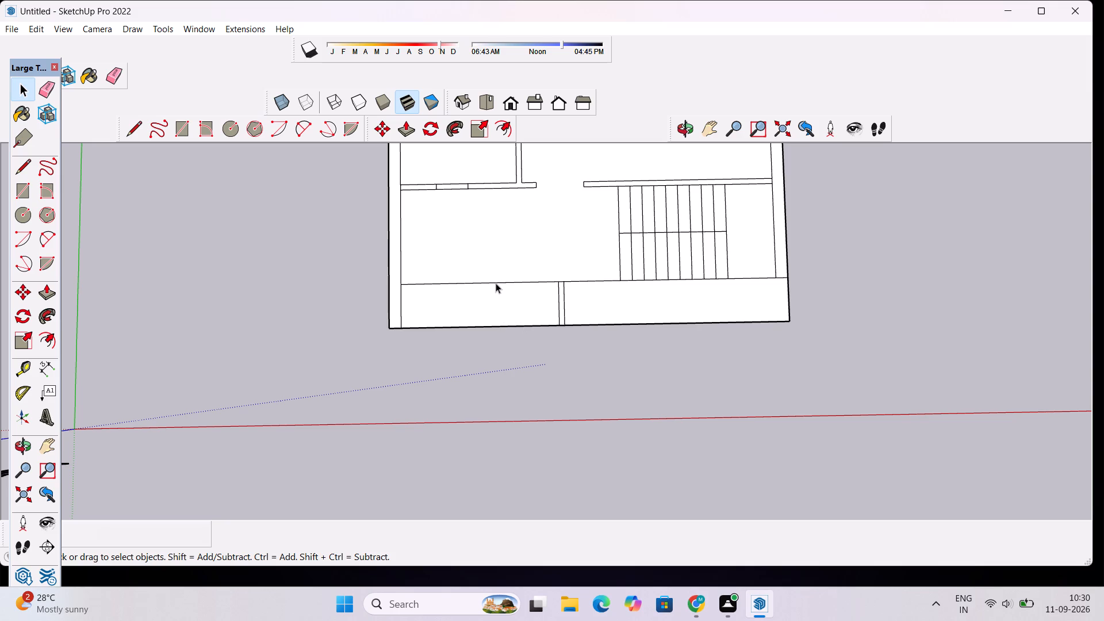
Copy the rear line of the bay away from the stairs twice toward the front edge at 1' spacing.
{"action": "left_click", "coordinate": [492, 282]}
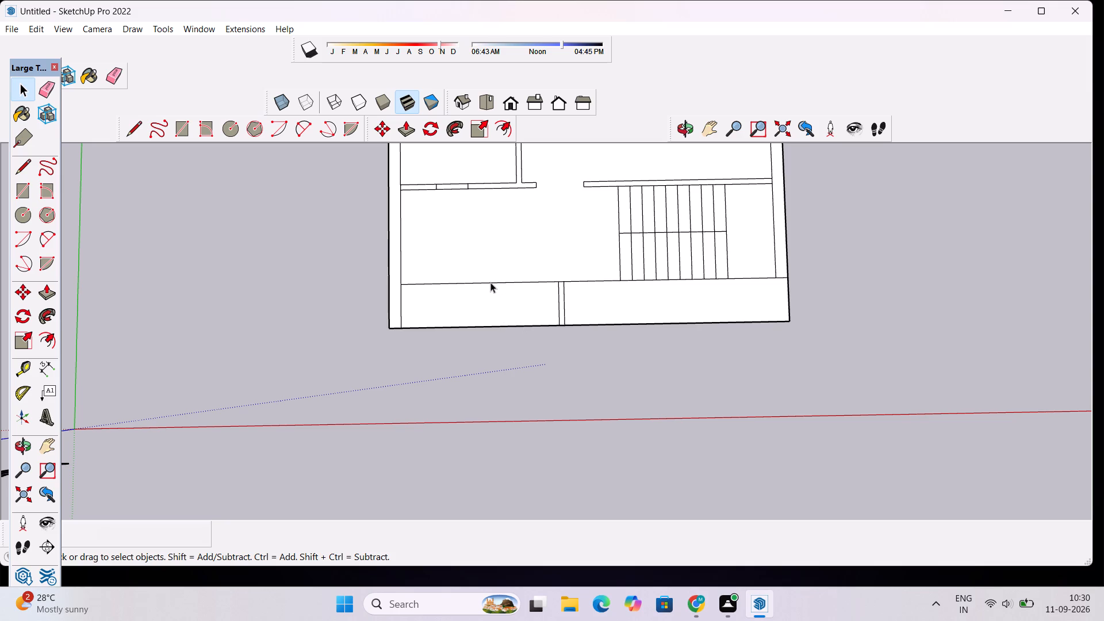
{"action": "key", "text": "m"}
{"action": "left_click", "coordinate": [490, 282]}
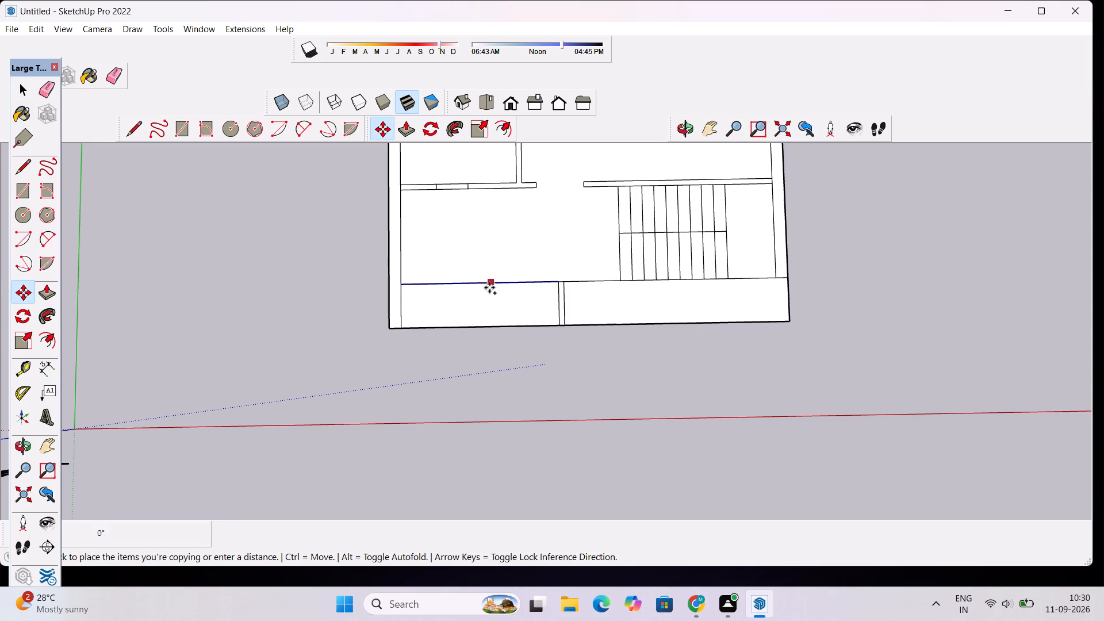
{"action": "type", "text": "1'"}
{"action": "key", "text": "Return"}
{"action": "left_click", "coordinate": [482, 301]}
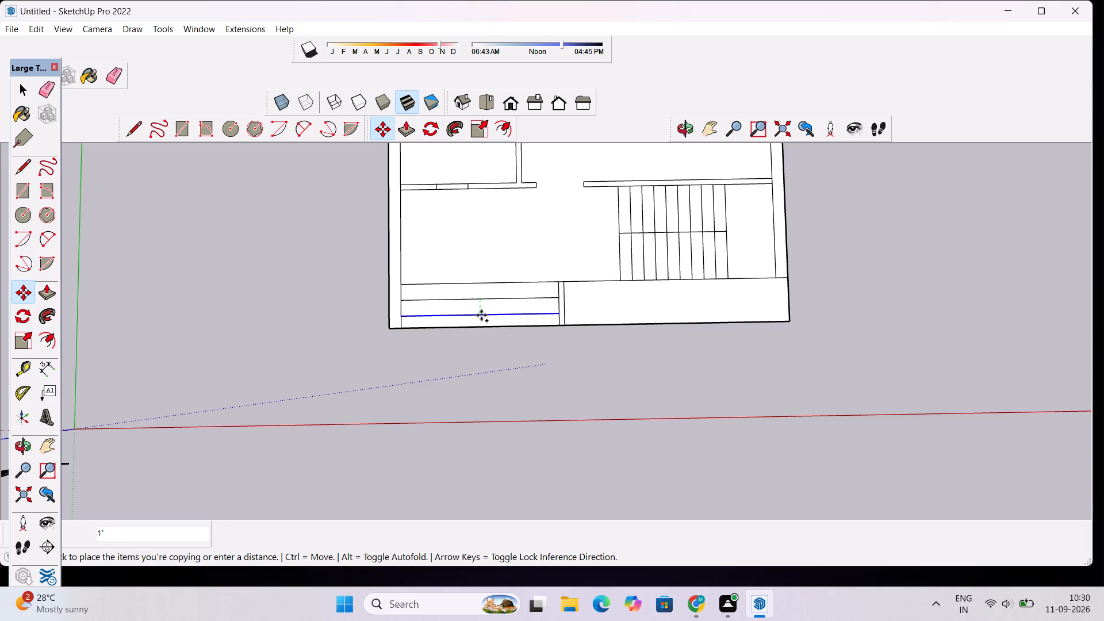
{"action": "type", "text": "1'"}
{"action": "key", "text": "Return"}
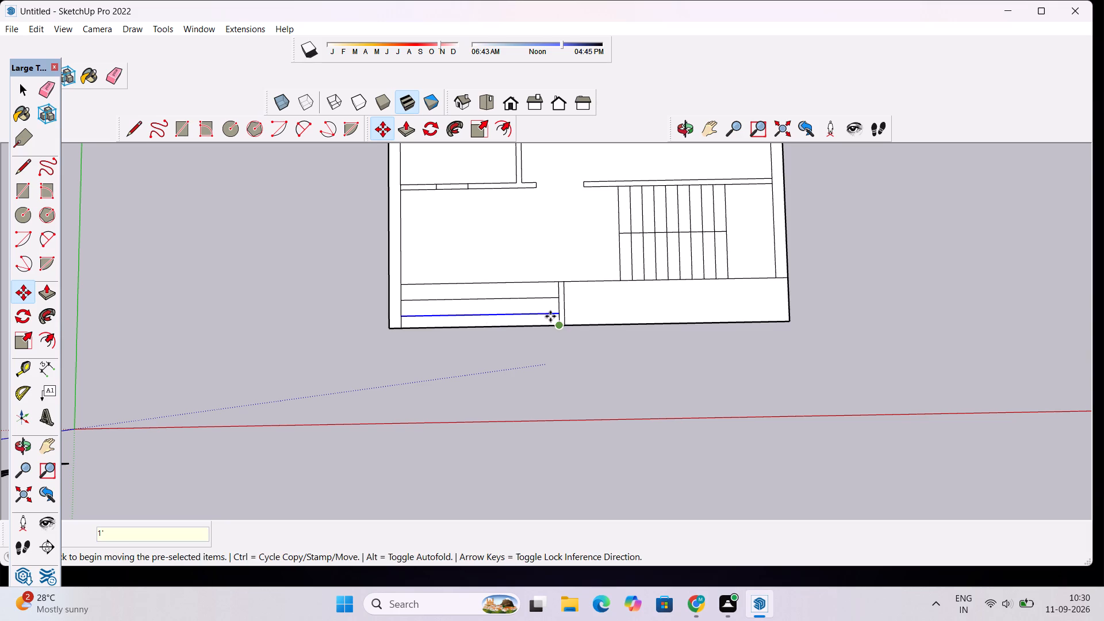
{"action": "key", "text": "space"}
{"action": "scroll", "coordinate": [553, 313], "scroll_direction": "down", "scroll_amount": 4}
{"action": "left_click", "coordinate": [802, 267]}
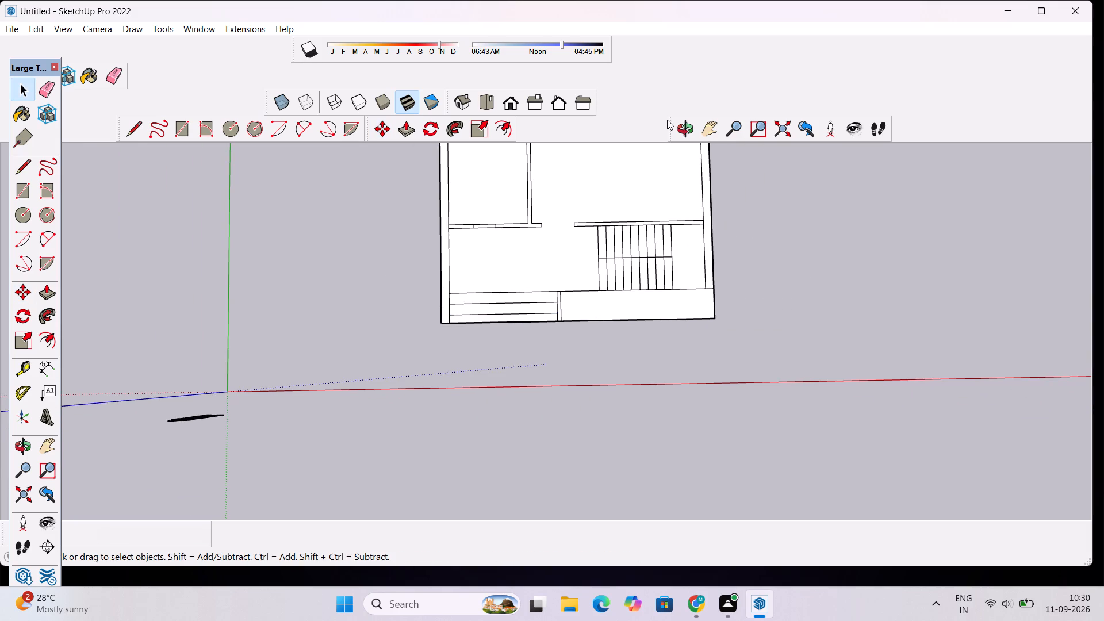
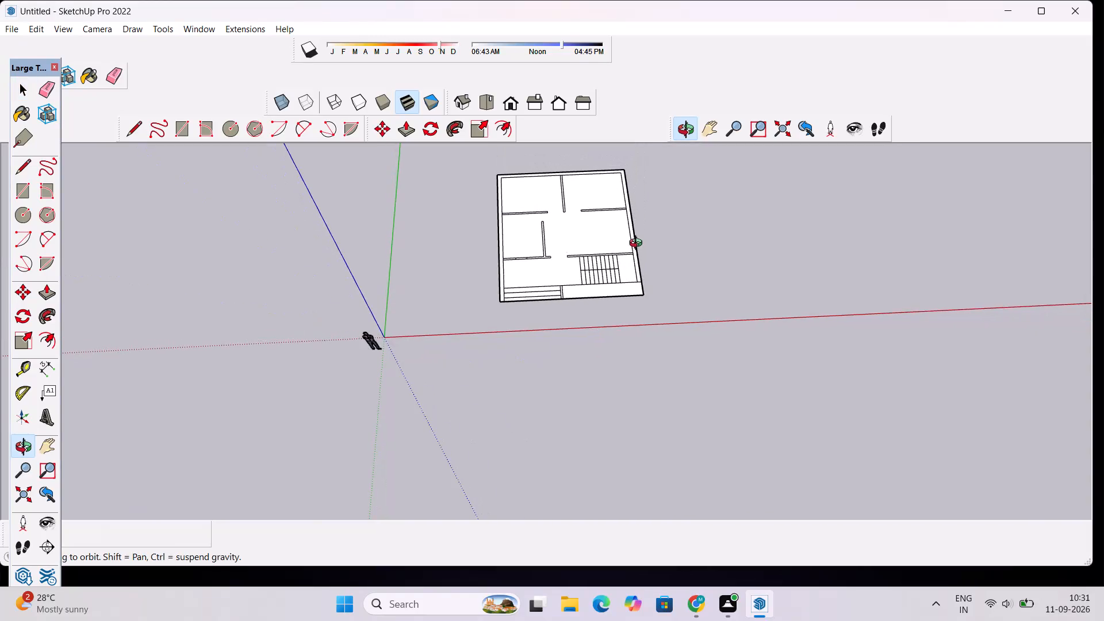
Examine the whole floor plan from above, including the room partitions, staircase and front steps.
{"action": "scroll", "coordinate": [635, 229], "scroll_direction": "up", "scroll_amount": 6}
{"action": "scroll", "coordinate": [627, 229], "scroll_direction": "down", "scroll_amount": 11}
{"action": "scroll", "coordinate": [612, 165], "scroll_direction": "up", "scroll_amount": 6}
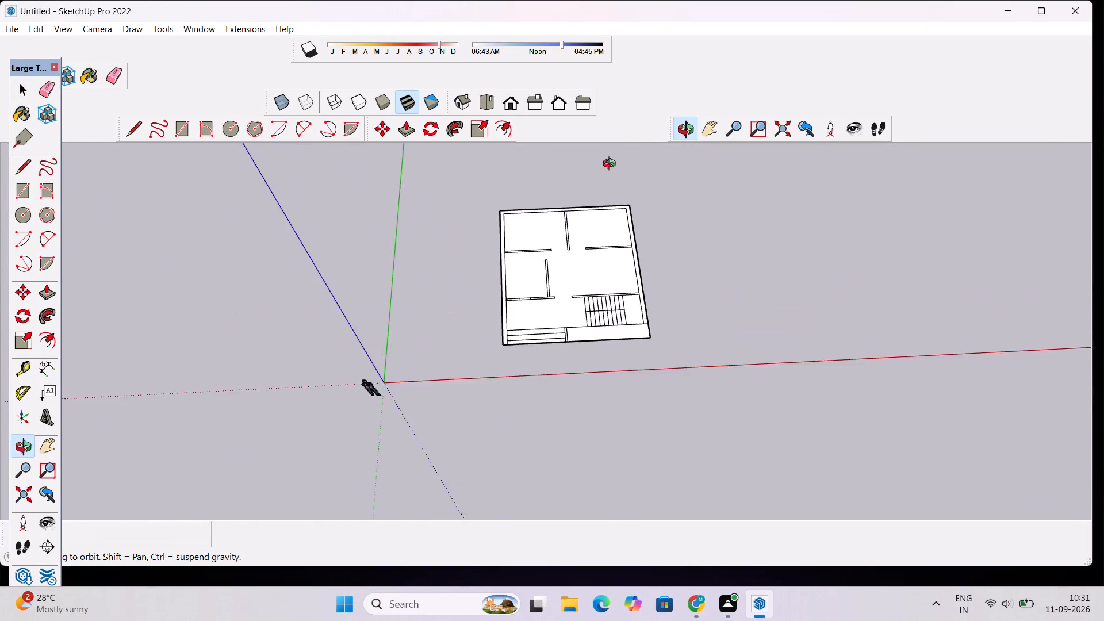
{"action": "scroll", "coordinate": [612, 165], "scroll_direction": "up", "scroll_amount": 4}
{"action": "left_click_drag", "start_coordinate": [656, 366], "coordinate": [667, 367]}
{"action": "scroll", "coordinate": [599, 267], "scroll_direction": "up", "scroll_amount": 5}
{"action": "left_click_drag", "start_coordinate": [767, 363], "coordinate": [710, 371]}
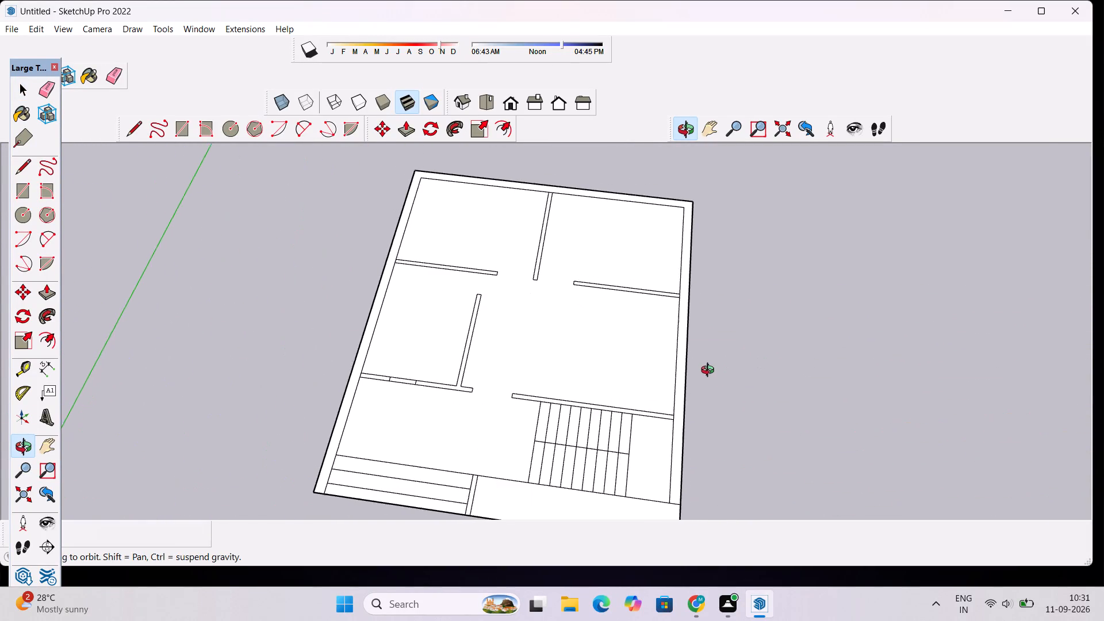
{"action": "left_click_drag", "start_coordinate": [710, 371], "coordinate": [697, 371]}
{"action": "scroll", "coordinate": [659, 381], "scroll_direction": "down", "scroll_amount": 8}
{"action": "left_click_drag", "start_coordinate": [629, 401], "coordinate": [635, 402]}
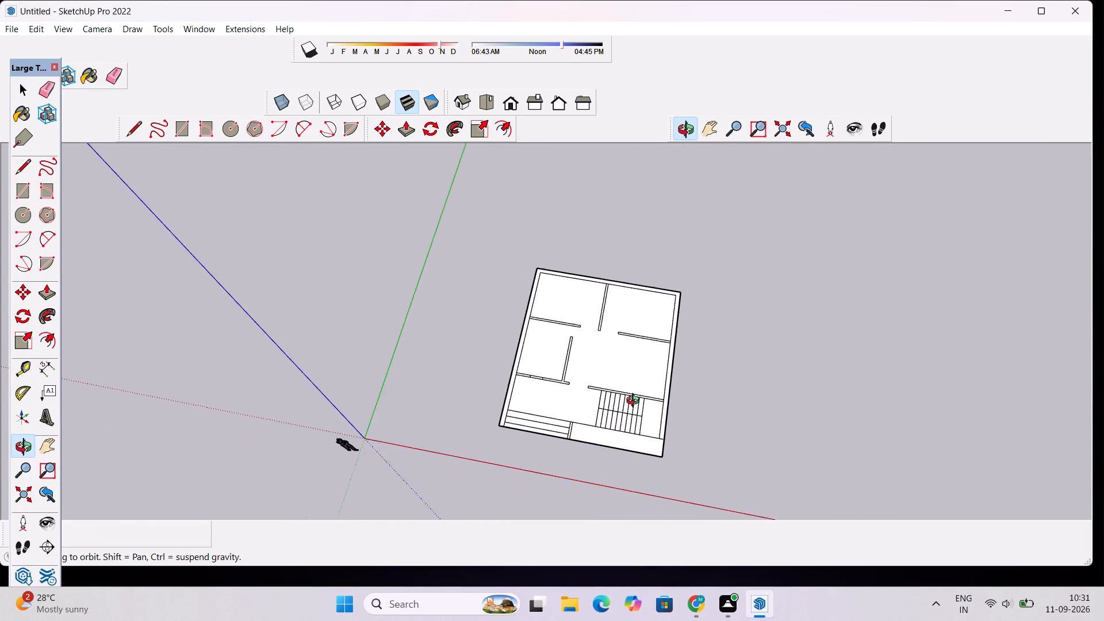
{"action": "left_click_drag", "start_coordinate": [635, 402], "coordinate": [689, 407]}
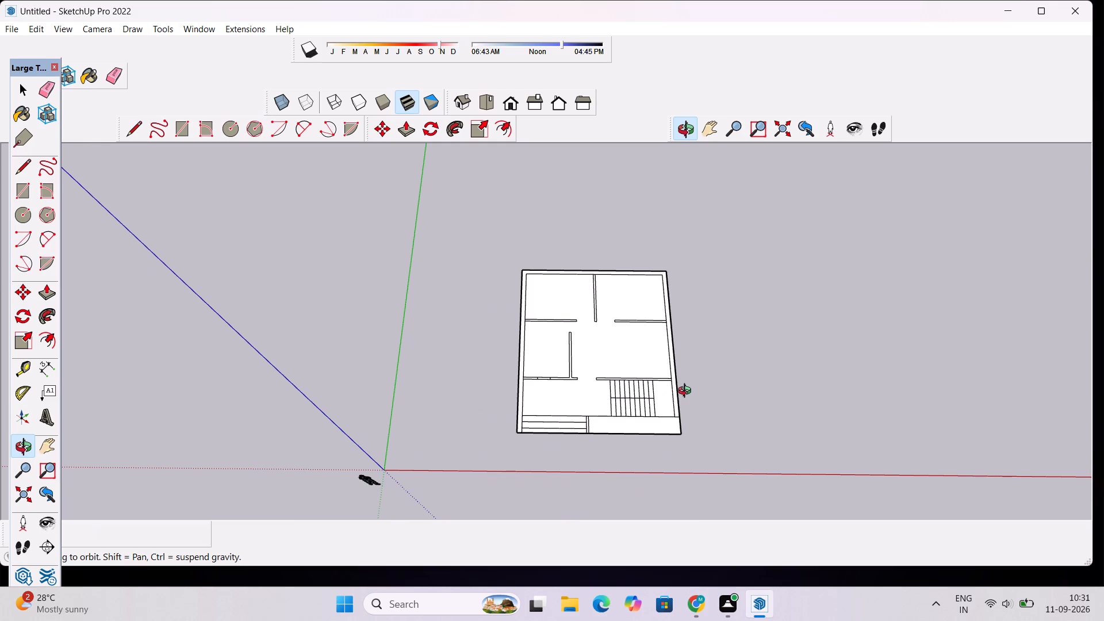
{"action": "scroll", "coordinate": [672, 383], "scroll_direction": "down", "scroll_amount": 5}
{"action": "left_click_drag", "start_coordinate": [704, 309], "coordinate": [699, 367]}
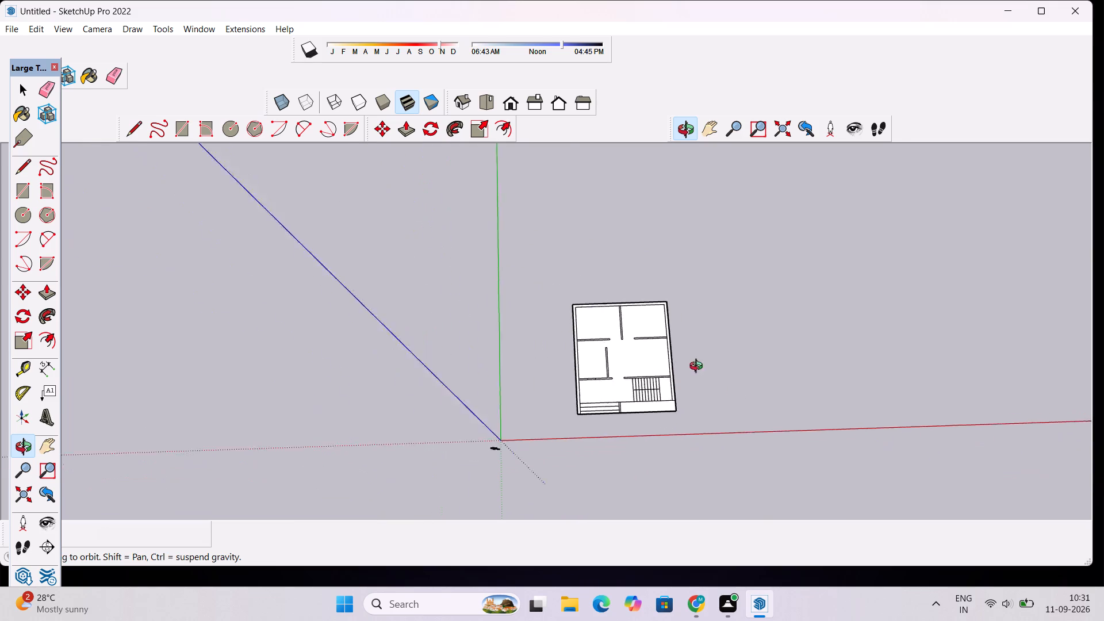
{"action": "left_click_drag", "start_coordinate": [699, 367], "coordinate": [680, 457]}
{"action": "scroll", "coordinate": [660, 363], "scroll_direction": "up", "scroll_amount": 4}
{"action": "left_click_drag", "start_coordinate": [597, 435], "coordinate": [881, 262]}
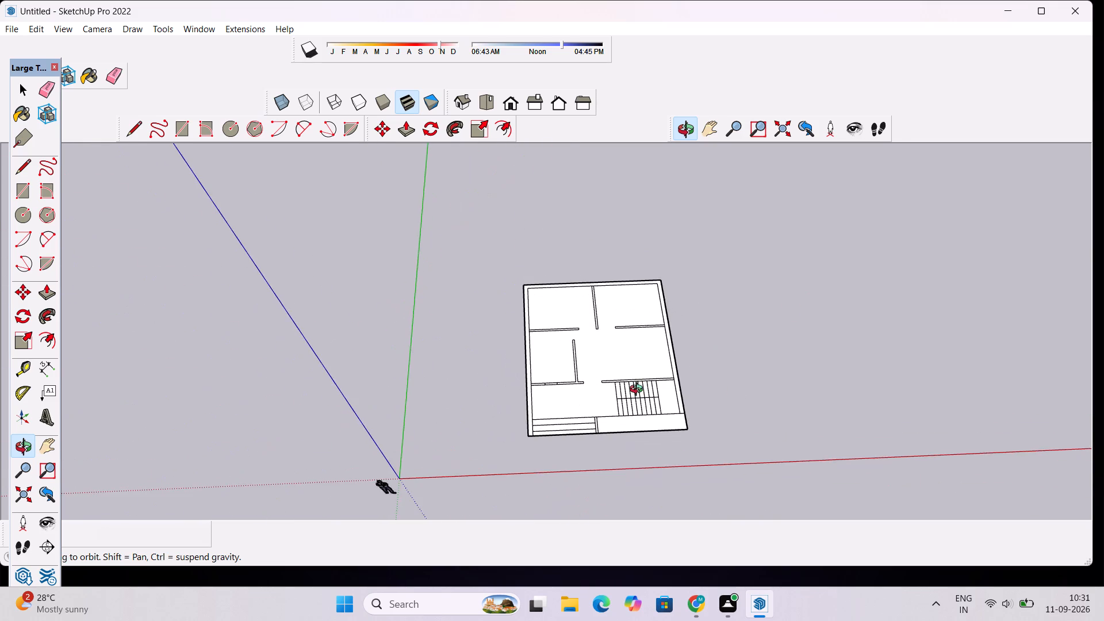
{"action": "scroll", "coordinate": [632, 388], "scroll_direction": "up", "scroll_amount": 6}
{"action": "left_click_drag", "start_coordinate": [807, 324], "coordinate": [789, 329]}
{"action": "left_click_drag", "start_coordinate": [768, 338], "coordinate": [780, 335]}
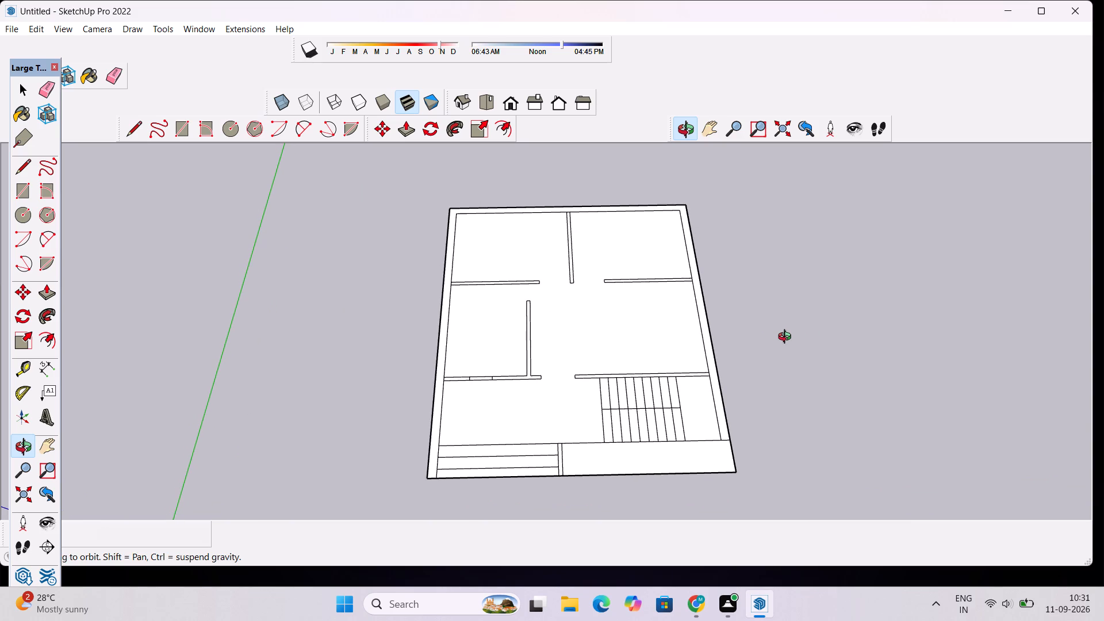
{"action": "scroll", "coordinate": [787, 338], "scroll_direction": "down", "scroll_amount": 6}
{"action": "left_click_drag", "start_coordinate": [665, 335], "coordinate": [664, 429]}
{"action": "scroll", "coordinate": [673, 298], "scroll_direction": "up", "scroll_amount": 4}
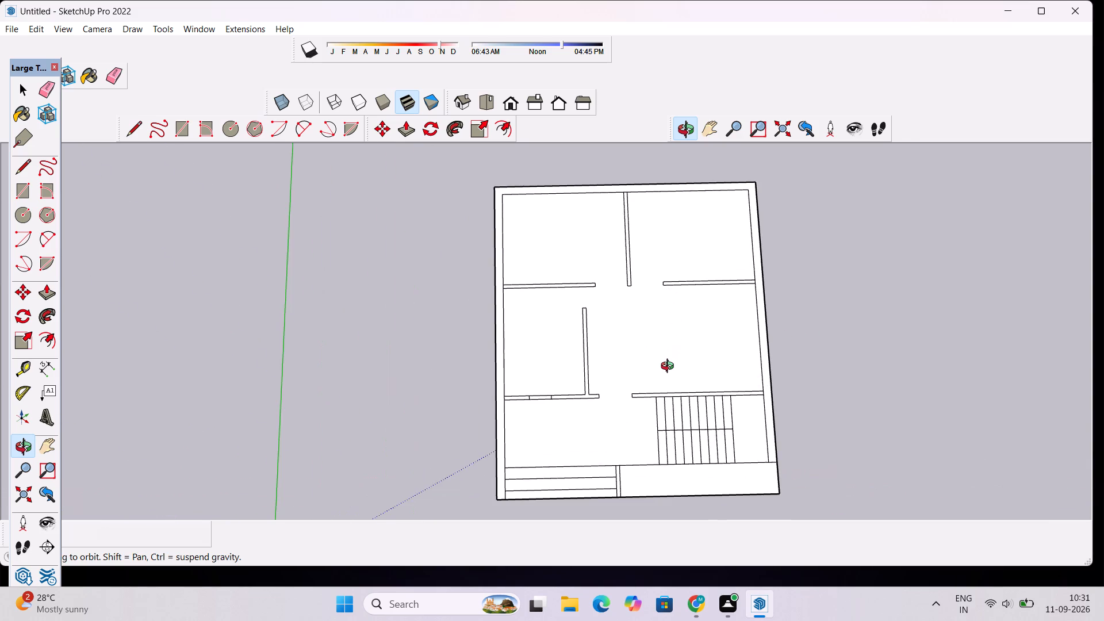
Draw a centre line joining the midpoints of the two short cross lines in the small room's front partition.
{"action": "scroll", "coordinate": [670, 368], "scroll_direction": "up", "scroll_amount": 5}
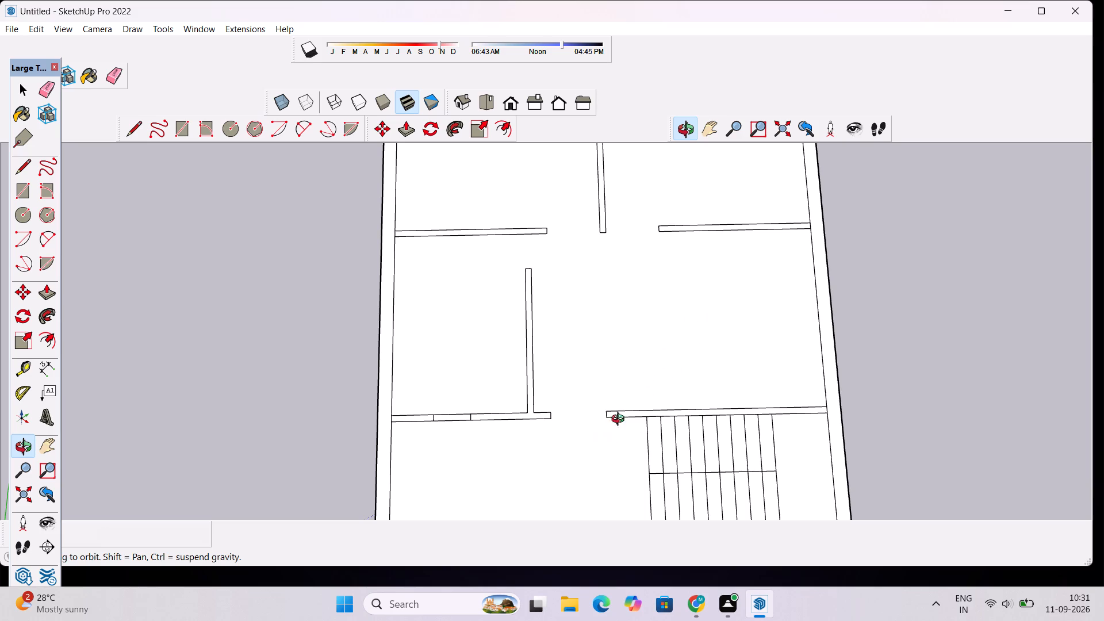
{"action": "scroll", "coordinate": [609, 296], "scroll_direction": "down", "scroll_amount": 10}
{"action": "scroll", "coordinate": [543, 354], "scroll_direction": "up", "scroll_amount": 6}
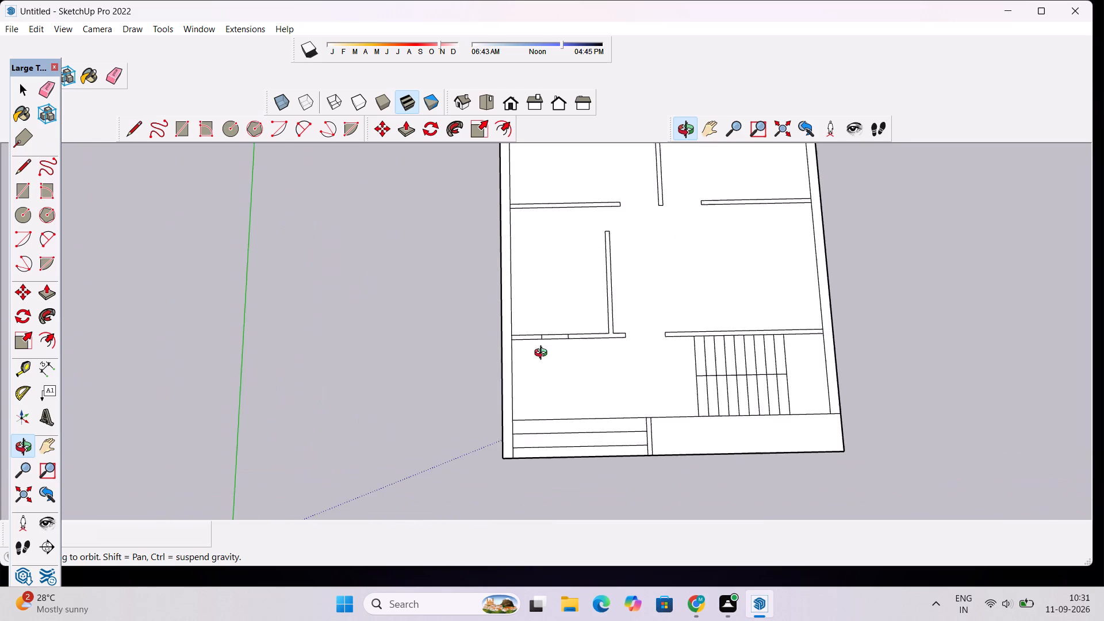
{"action": "scroll", "coordinate": [587, 333], "scroll_direction": "up", "scroll_amount": 3}
{"action": "key", "text": "space"}
{"action": "key", "text": "l"}
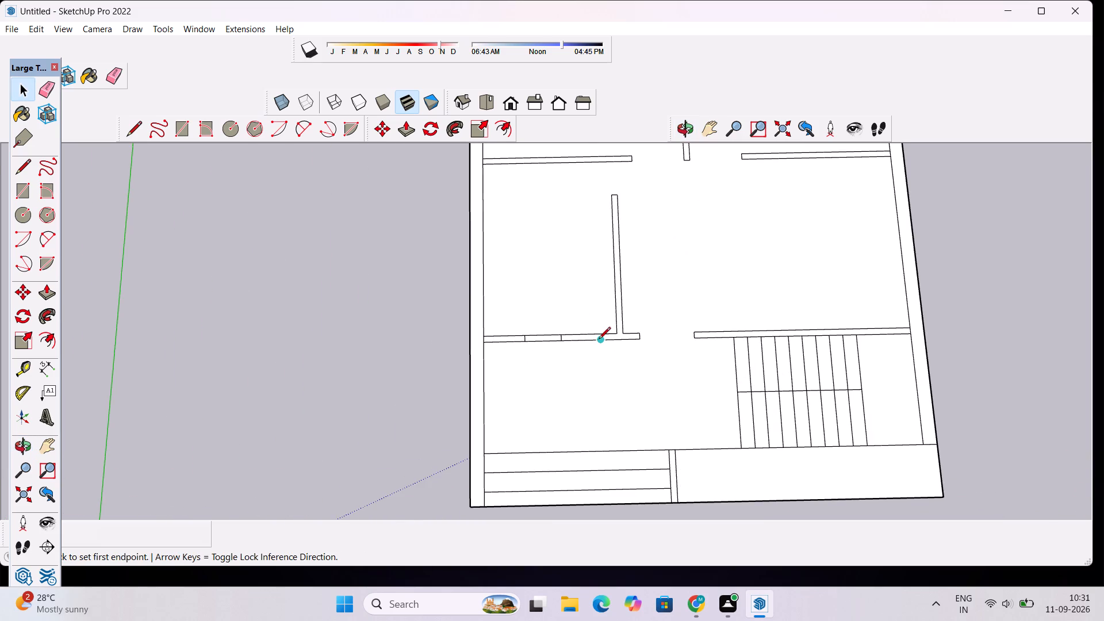
{"action": "scroll", "coordinate": [571, 346], "scroll_direction": "up", "scroll_amount": 11}
{"action": "left_click", "coordinate": [541, 321]}
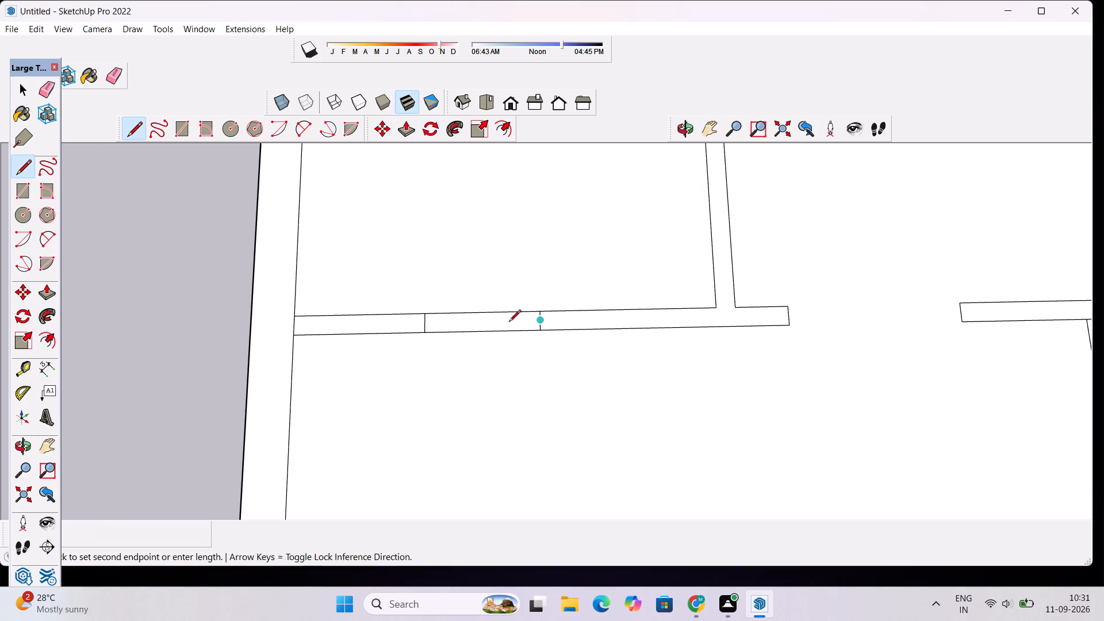
{"action": "left_click", "coordinate": [427, 322]}
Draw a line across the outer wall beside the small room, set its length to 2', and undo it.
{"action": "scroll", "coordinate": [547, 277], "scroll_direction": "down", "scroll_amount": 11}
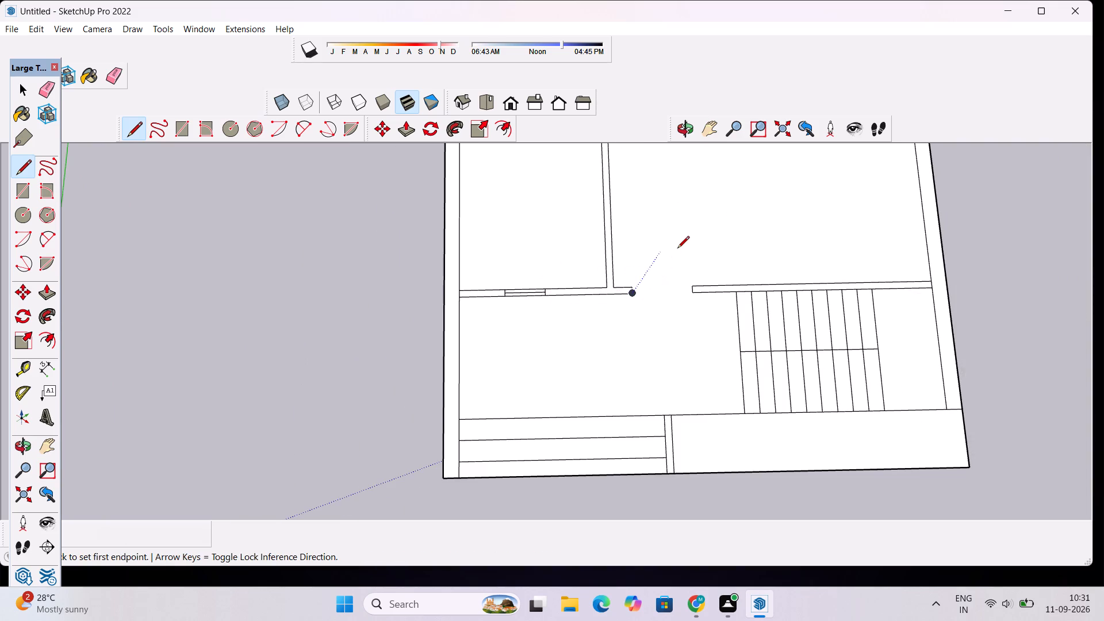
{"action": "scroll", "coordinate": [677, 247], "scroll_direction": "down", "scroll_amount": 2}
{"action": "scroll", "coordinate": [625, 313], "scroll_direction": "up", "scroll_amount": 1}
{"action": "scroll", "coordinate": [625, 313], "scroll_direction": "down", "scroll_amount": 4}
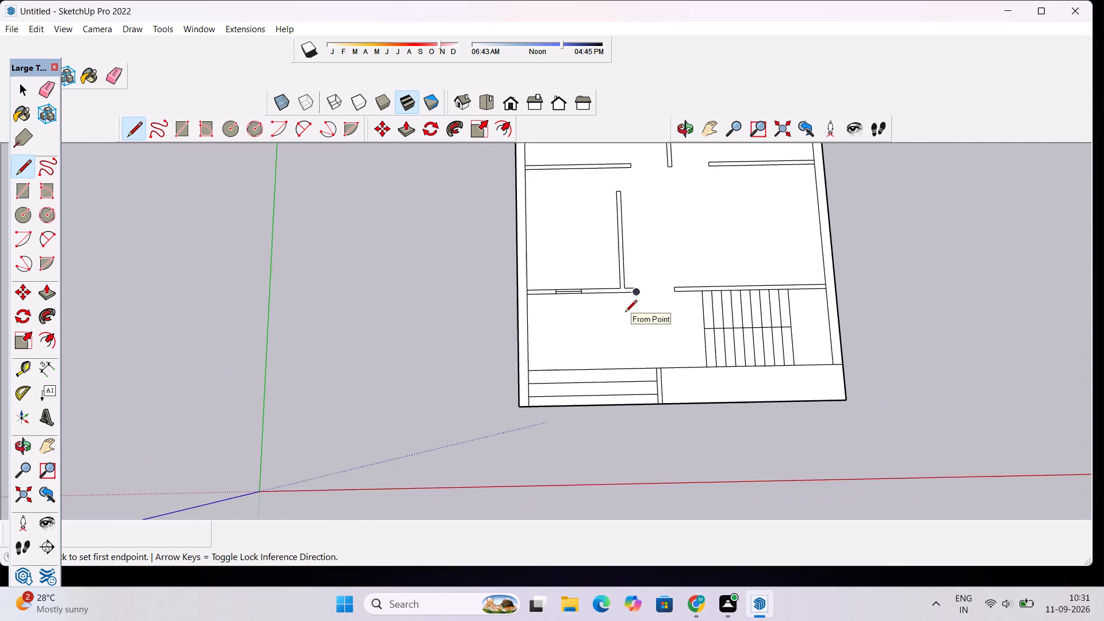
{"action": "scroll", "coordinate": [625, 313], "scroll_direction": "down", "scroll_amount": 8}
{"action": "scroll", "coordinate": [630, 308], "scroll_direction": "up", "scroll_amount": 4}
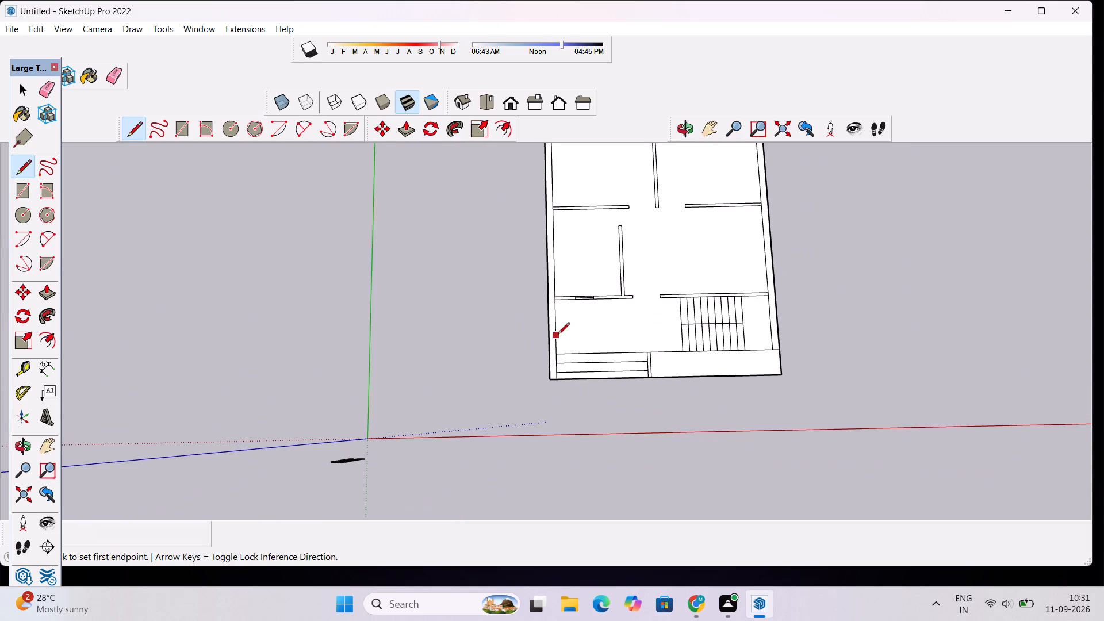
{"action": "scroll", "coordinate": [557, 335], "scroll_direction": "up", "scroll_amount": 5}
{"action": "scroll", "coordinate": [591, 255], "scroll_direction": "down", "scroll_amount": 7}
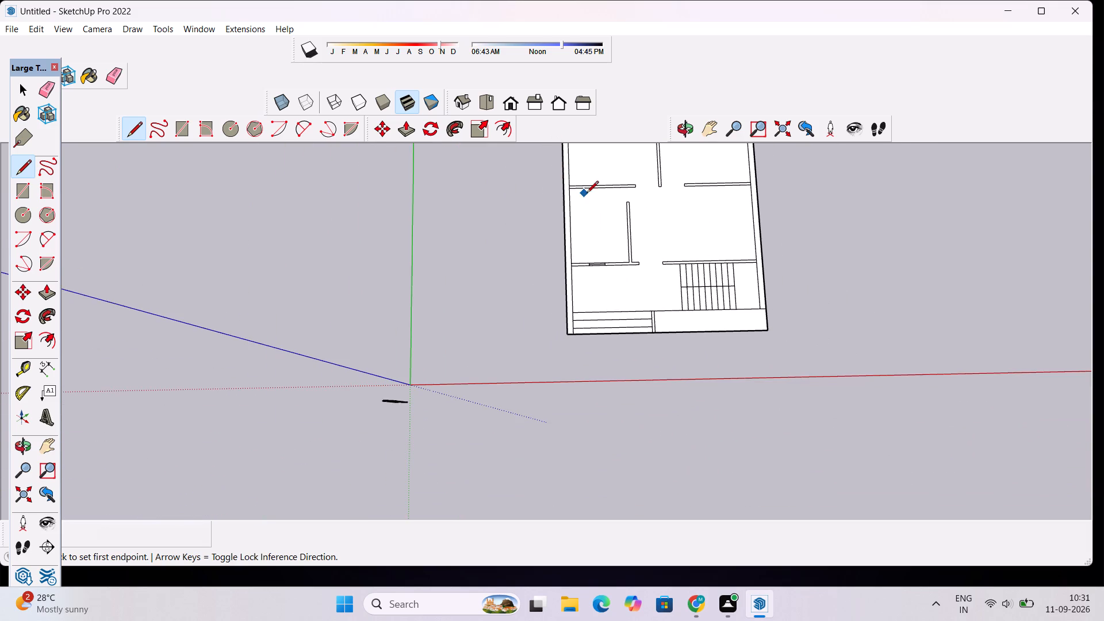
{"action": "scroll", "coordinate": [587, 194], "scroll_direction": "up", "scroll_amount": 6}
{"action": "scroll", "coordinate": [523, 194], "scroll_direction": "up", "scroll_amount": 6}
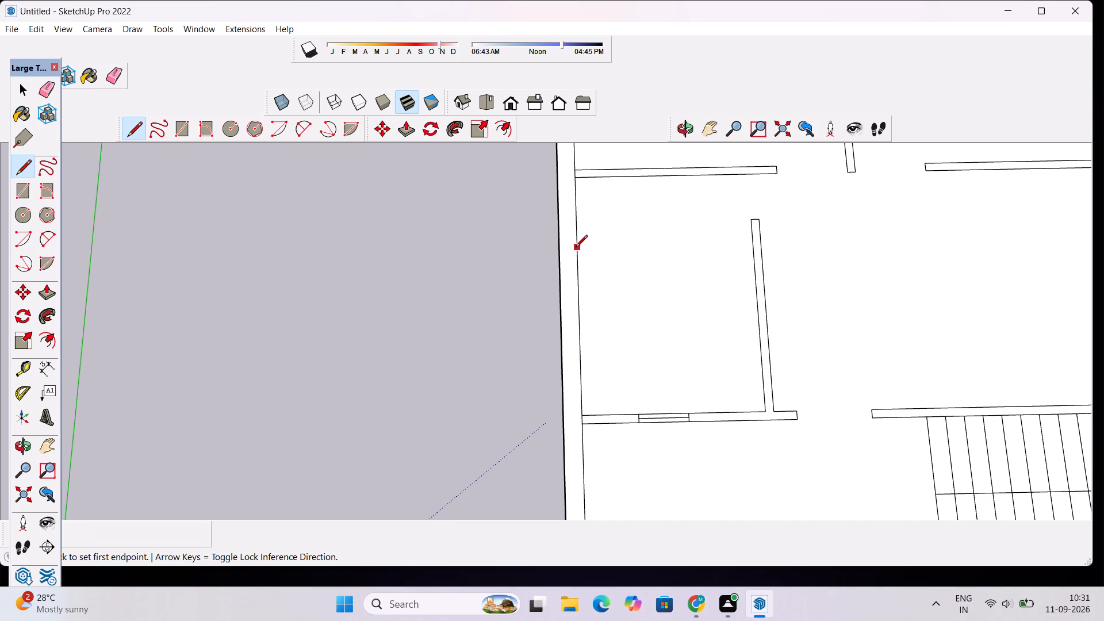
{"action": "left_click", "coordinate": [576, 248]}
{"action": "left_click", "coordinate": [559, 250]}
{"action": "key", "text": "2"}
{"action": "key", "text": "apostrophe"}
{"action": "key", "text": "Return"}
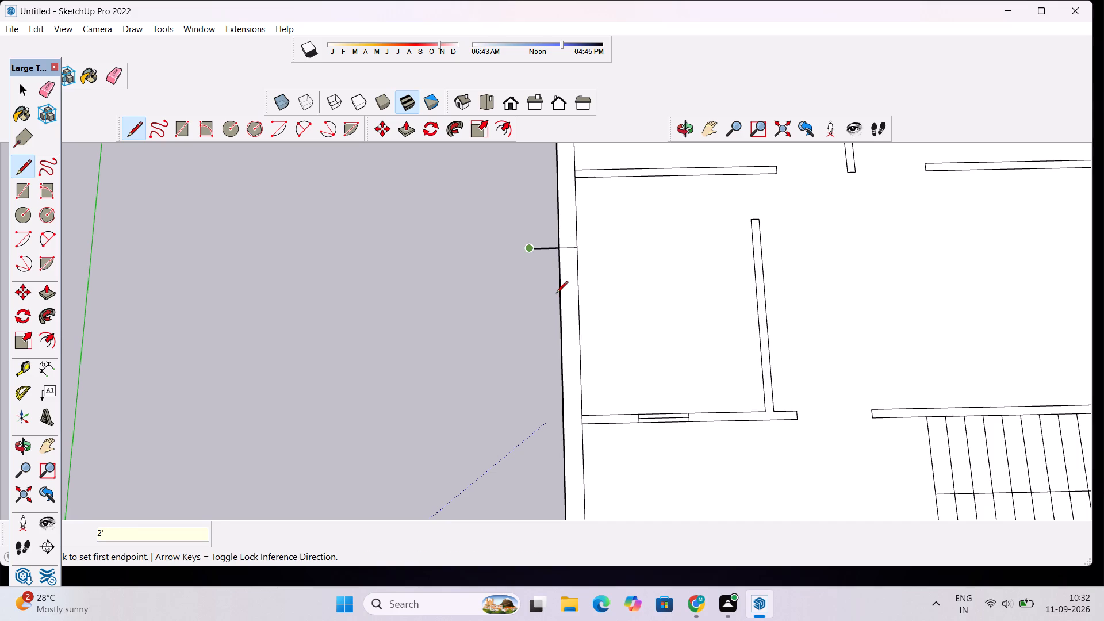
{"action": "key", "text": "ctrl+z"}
Mark a 2' wide opening in the small room's 9" outer wall with two cross lines and a centre line joining their midpoints.
{"action": "left_click", "coordinate": [579, 262]}
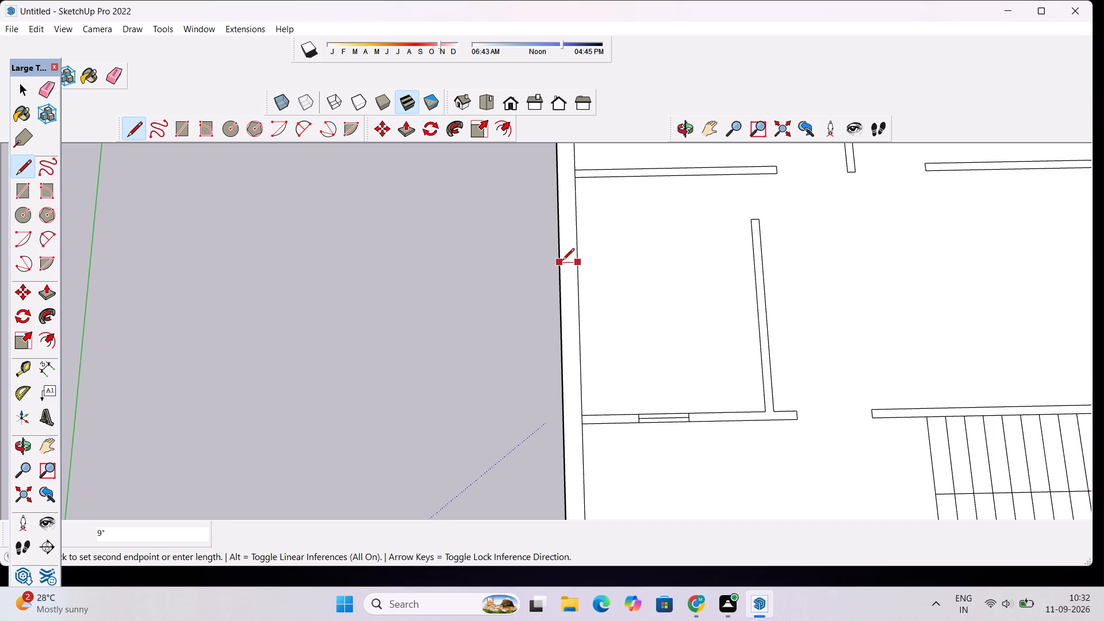
{"action": "key", "text": "9"}
{"action": "key", "text": "shift+quotedbl"}
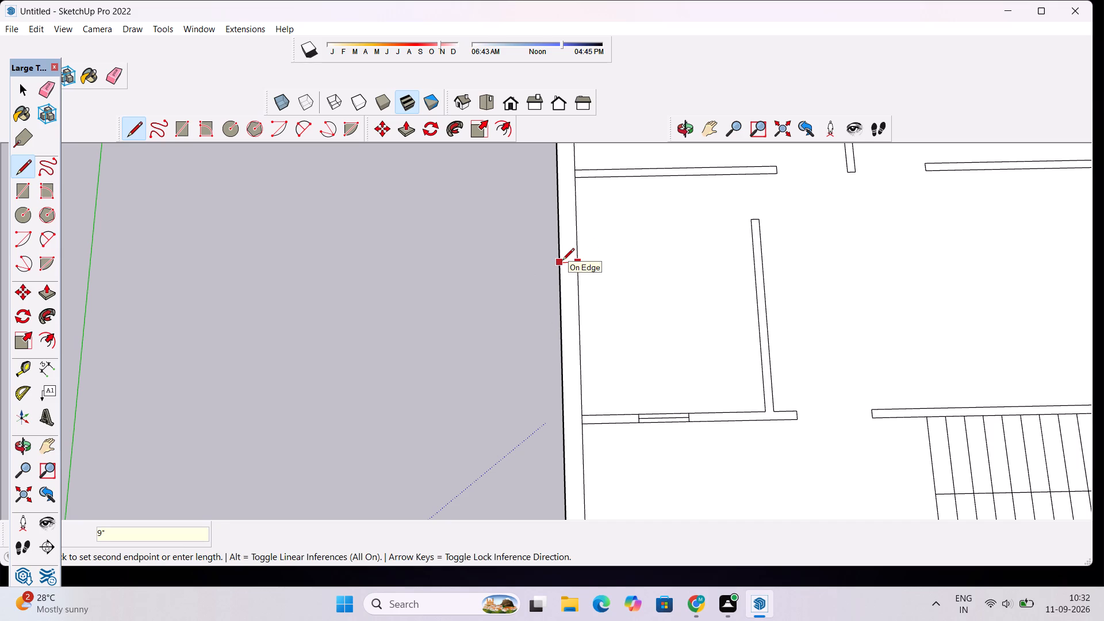
{"action": "key", "text": "Return"}
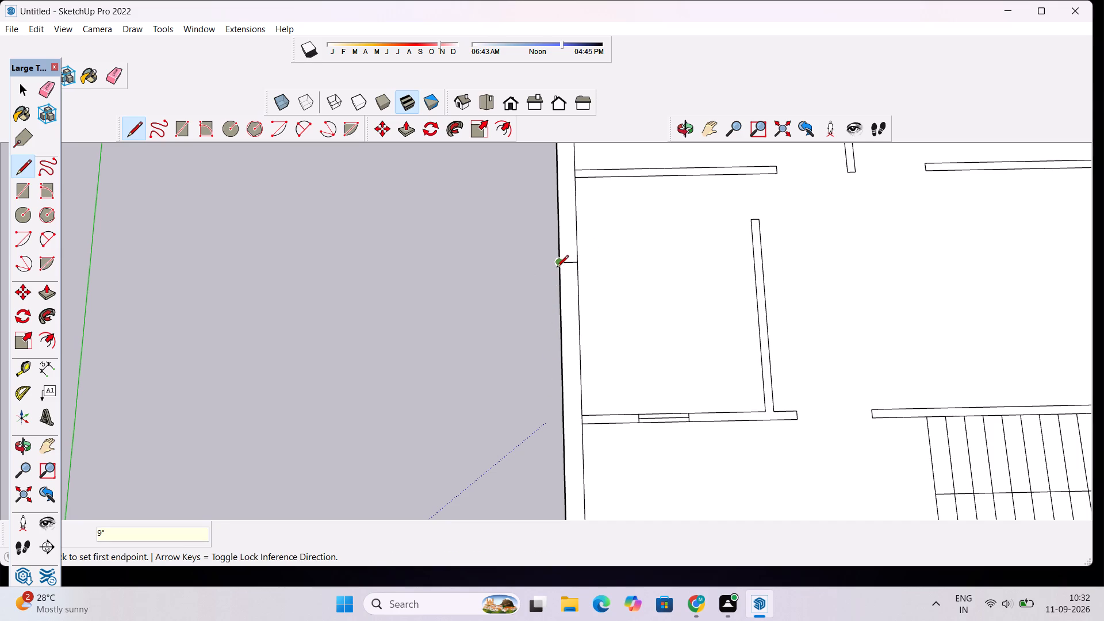
{"action": "left_click", "coordinate": [558, 264]}
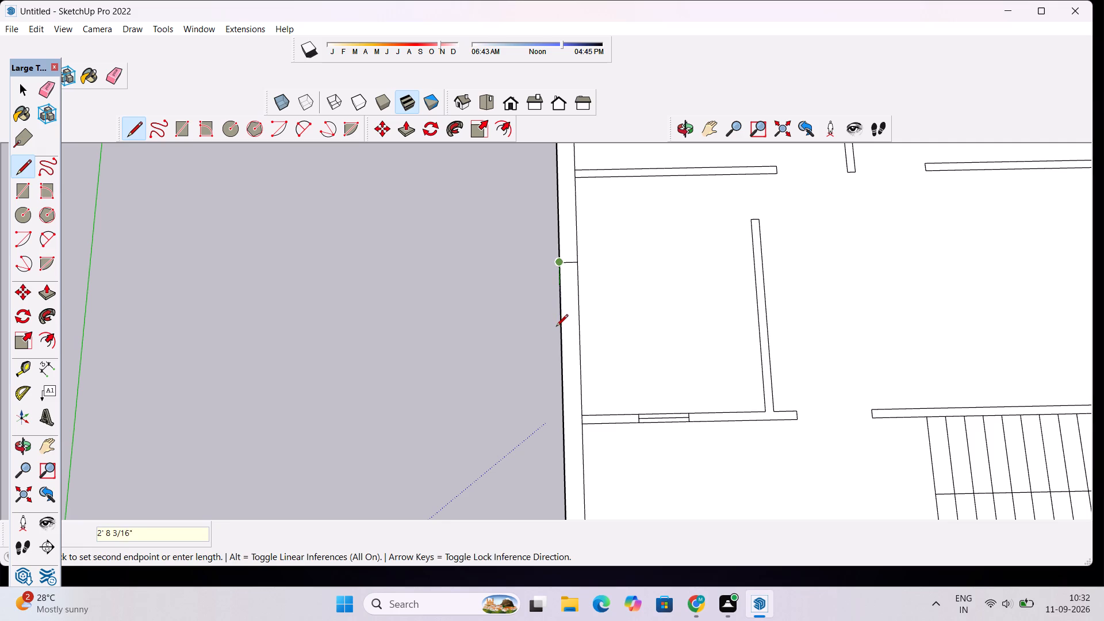
{"action": "scroll", "coordinate": [556, 327], "scroll_direction": "up", "scroll_amount": 5}
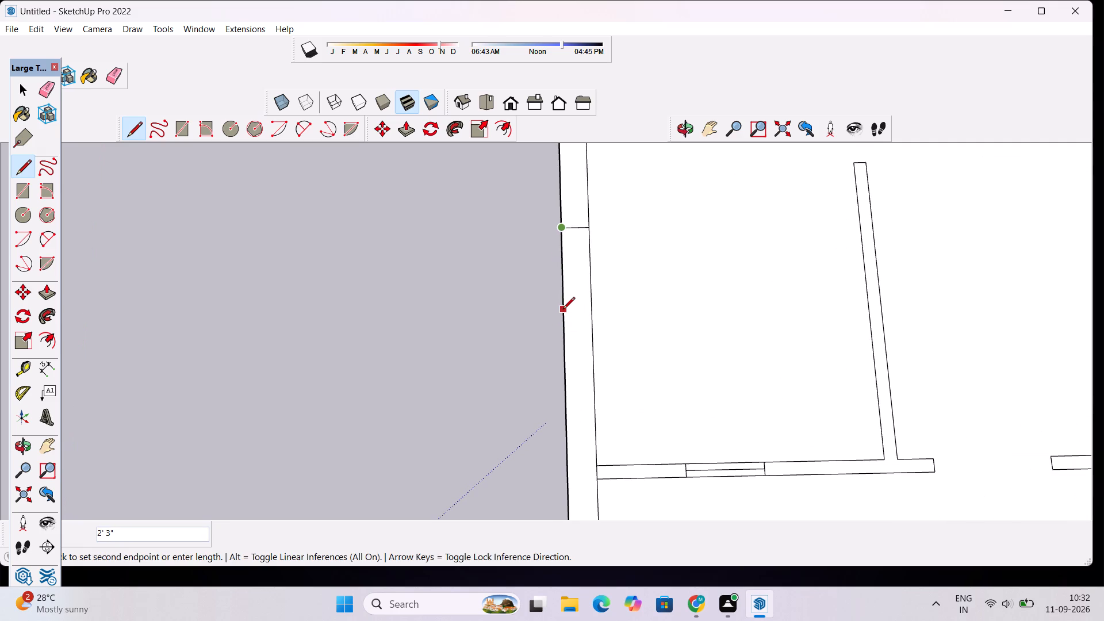
{"action": "type", "text": "2'"}
{"action": "key", "text": "Return"}
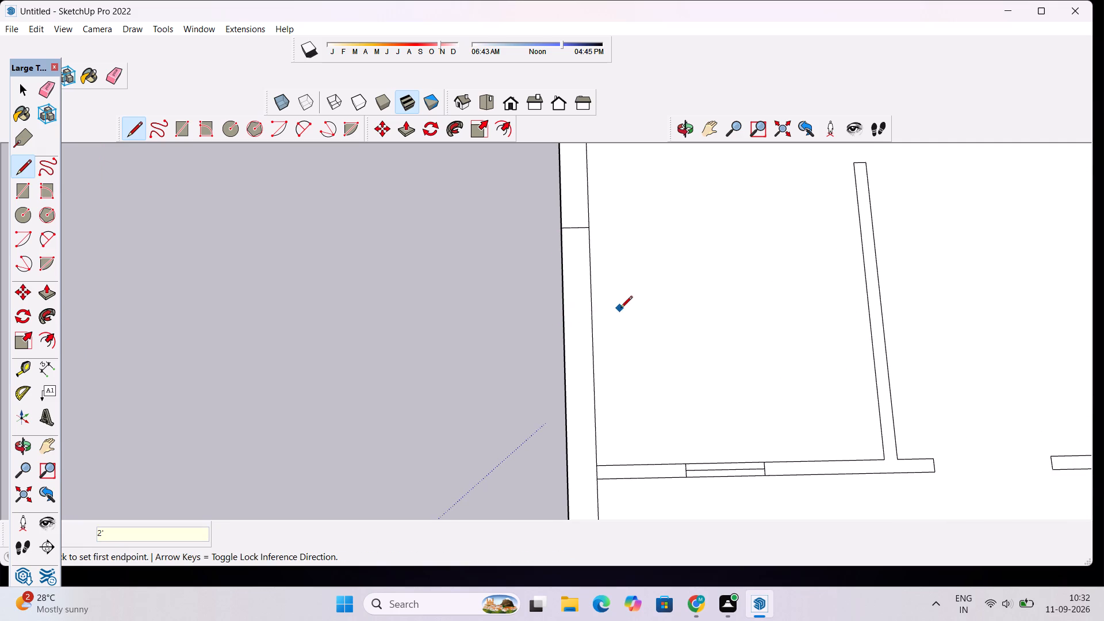
{"action": "left_click", "coordinate": [564, 301]}
{"action": "left_click", "coordinate": [591, 302]}
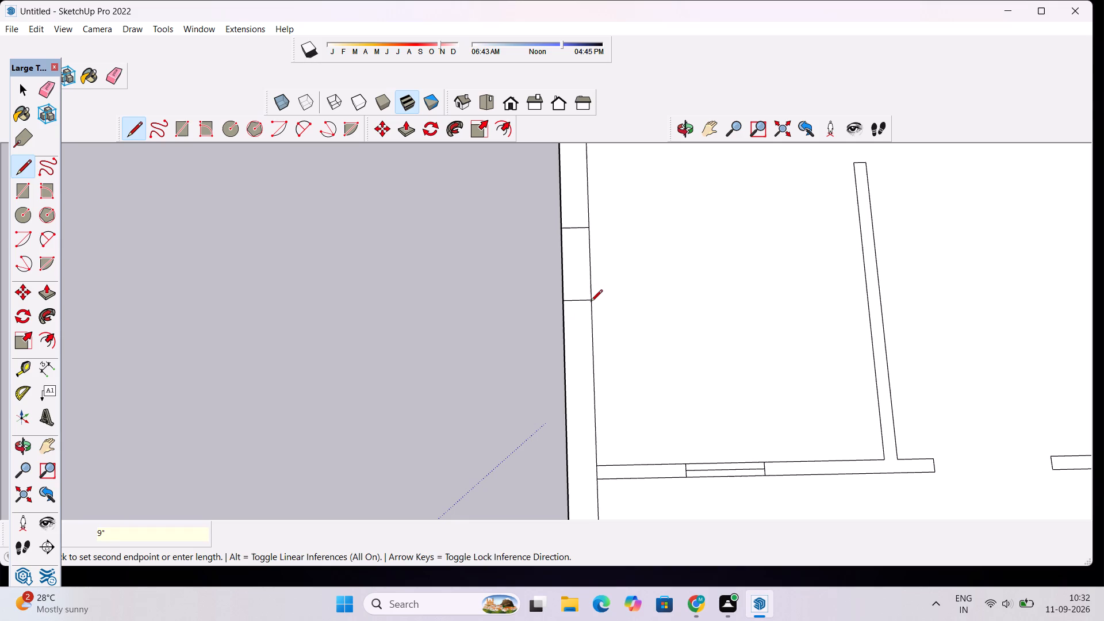
{"action": "left_click", "coordinate": [573, 229]}
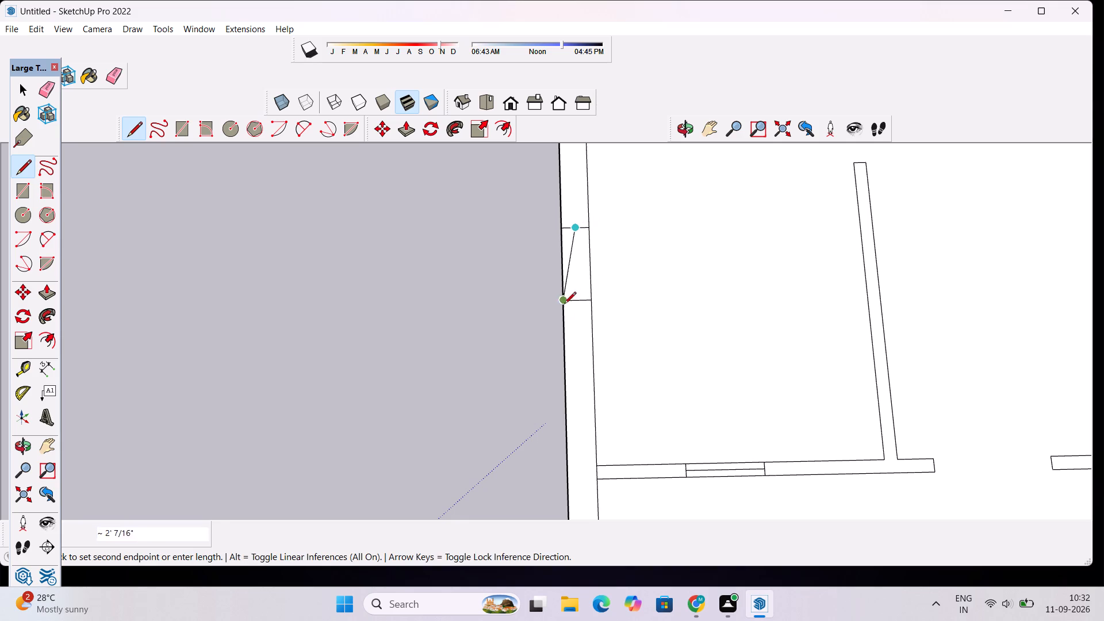
{"action": "left_click", "coordinate": [576, 301]}
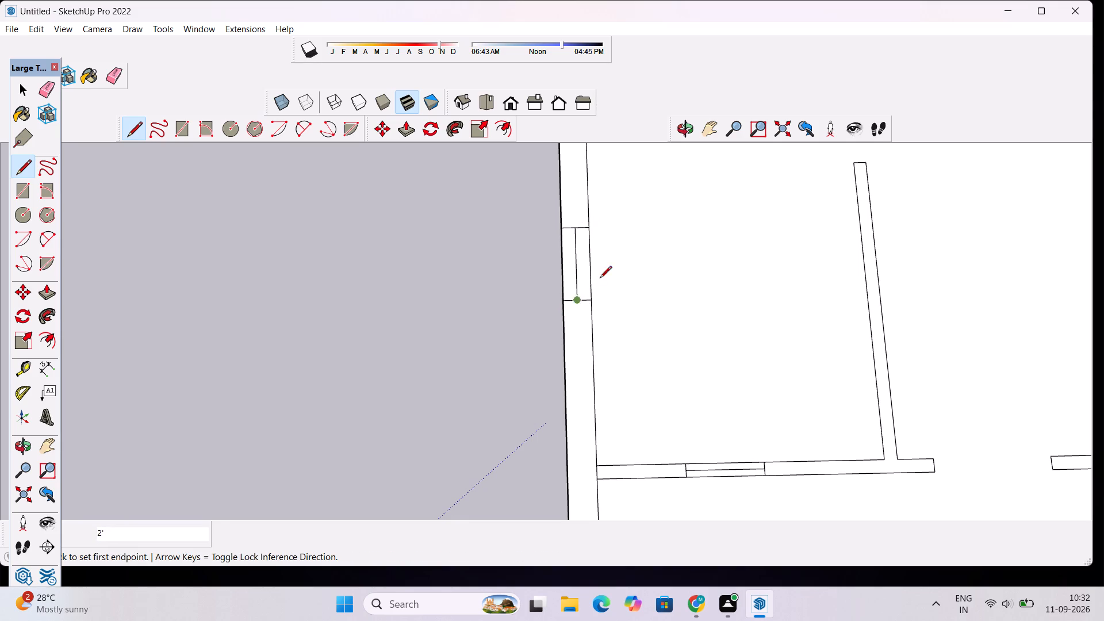
Look over the plan's rear outer wall, front strip and staircase area.
{"action": "scroll", "coordinate": [623, 254], "scroll_direction": "down", "scroll_amount": 20}
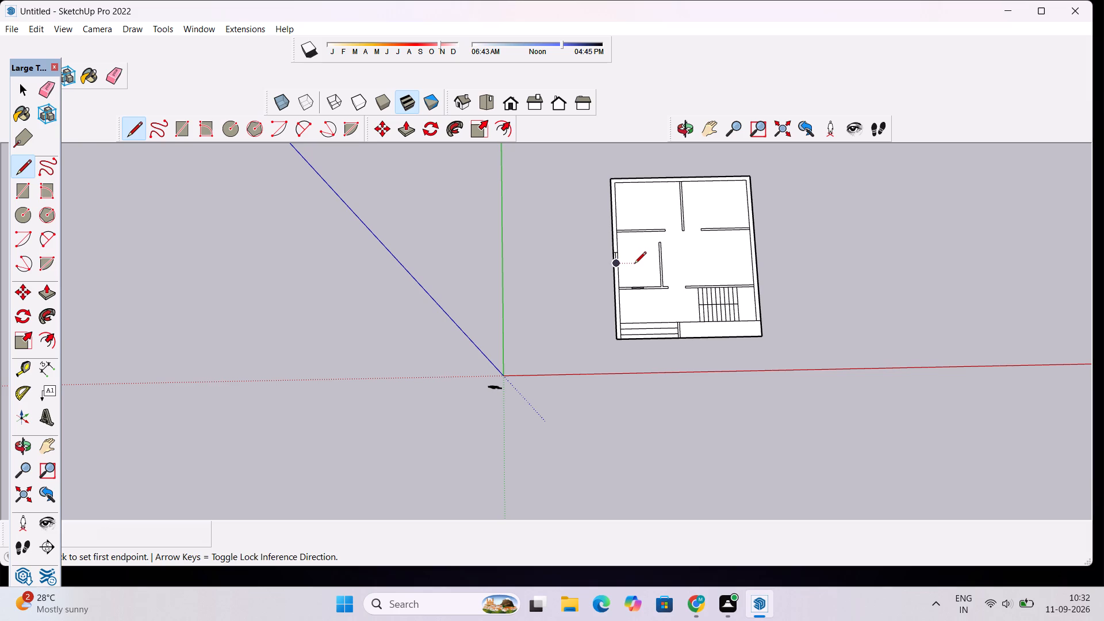
{"action": "scroll", "coordinate": [654, 260], "scroll_direction": "down", "scroll_amount": 4}
{"action": "scroll", "coordinate": [705, 204], "scroll_direction": "up", "scroll_amount": 5}
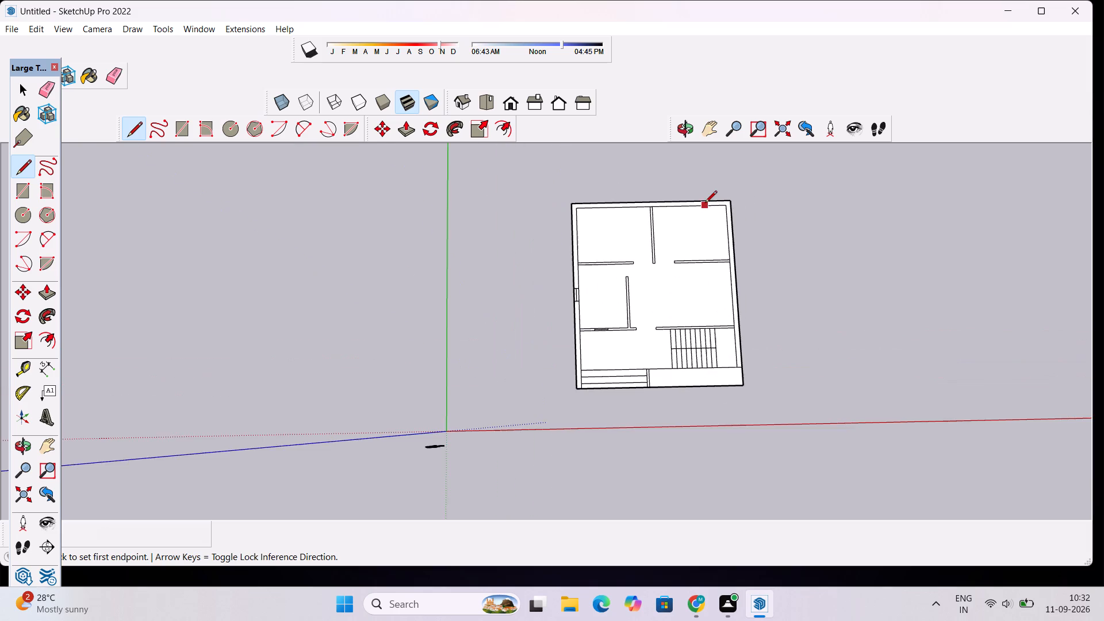
{"action": "scroll", "coordinate": [667, 210], "scroll_direction": "up", "scroll_amount": 2}
{"action": "scroll", "coordinate": [667, 210], "scroll_direction": "down", "scroll_amount": 6}
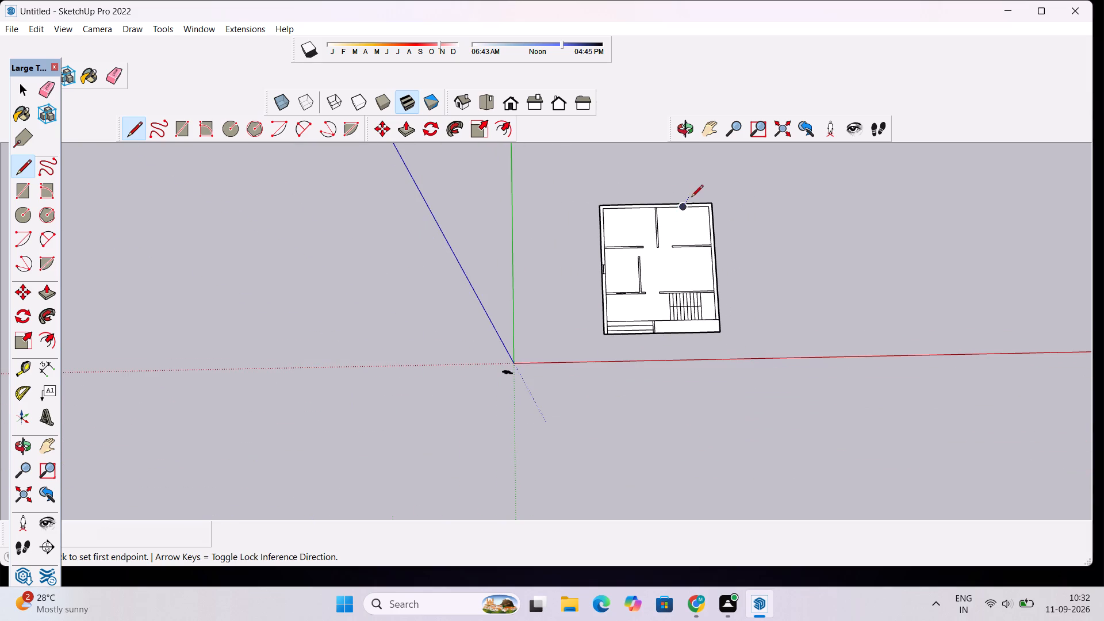
{"action": "scroll", "coordinate": [676, 271], "scroll_direction": "up", "scroll_amount": 4}
{"action": "scroll", "coordinate": [720, 369], "scroll_direction": "up", "scroll_amount": 5}
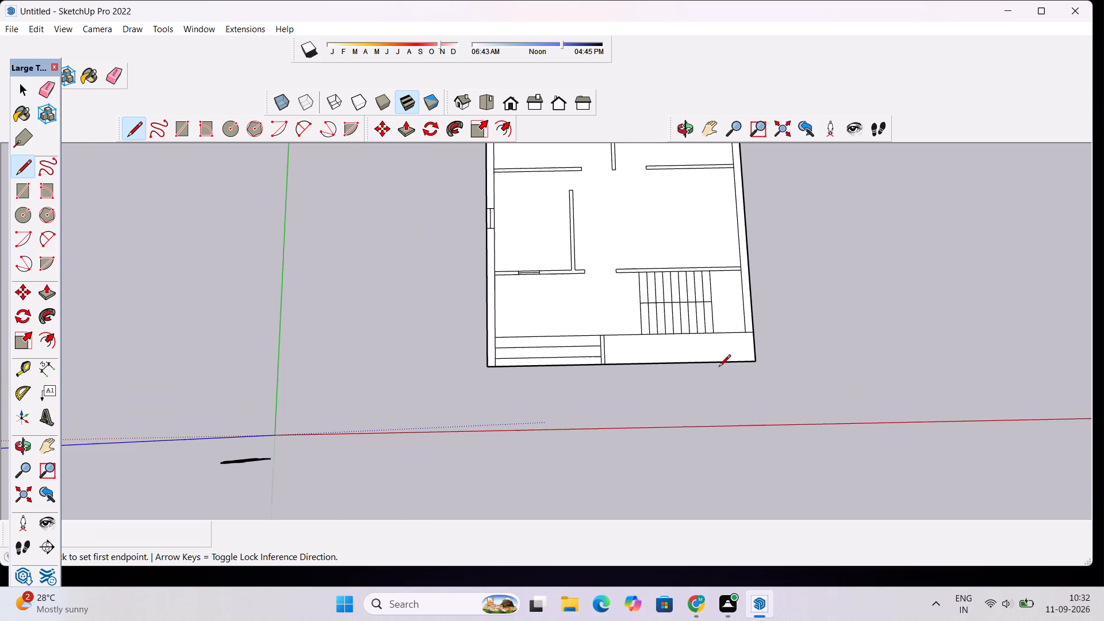
{"action": "scroll", "coordinate": [722, 280], "scroll_direction": "up", "scroll_amount": 6}
{"action": "scroll", "coordinate": [722, 280], "scroll_direction": "down", "scroll_amount": 7}
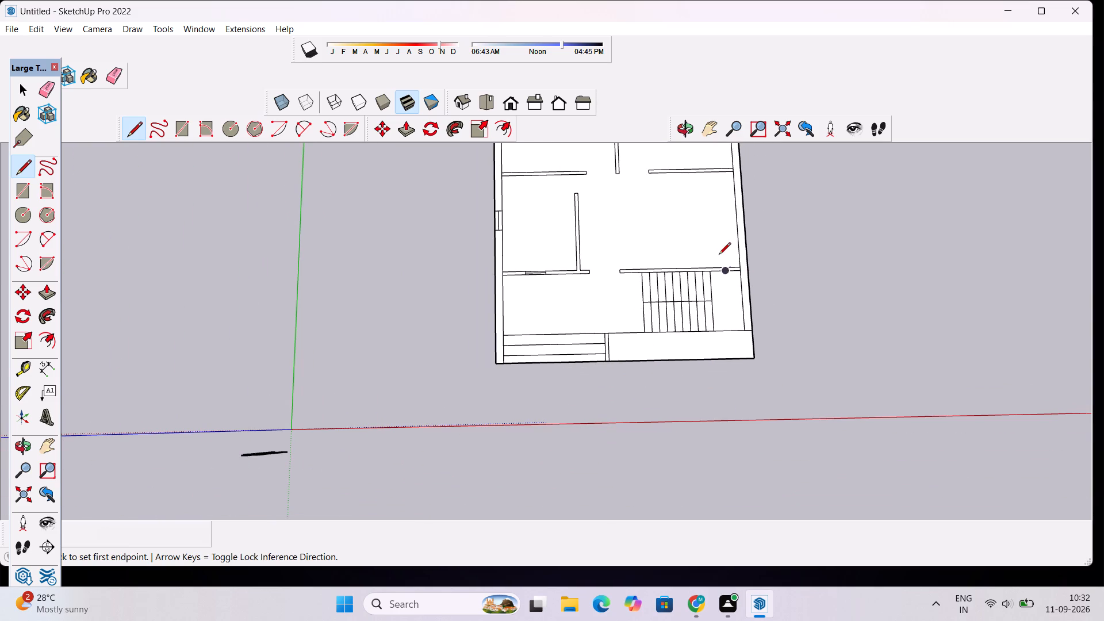
{"action": "scroll", "coordinate": [719, 255], "scroll_direction": "up", "scroll_amount": 1}
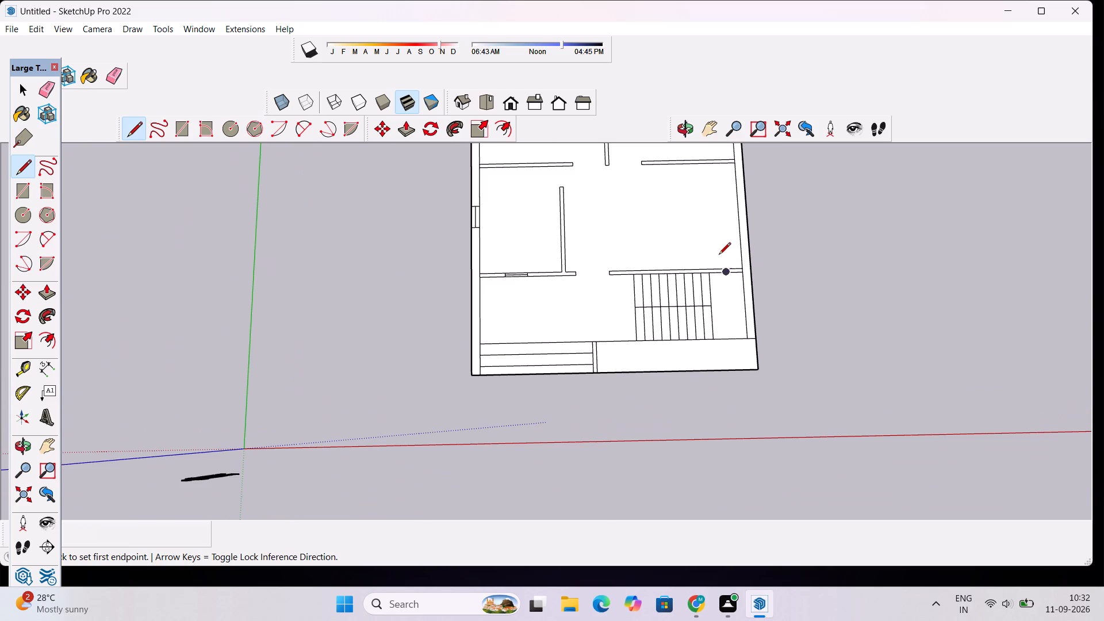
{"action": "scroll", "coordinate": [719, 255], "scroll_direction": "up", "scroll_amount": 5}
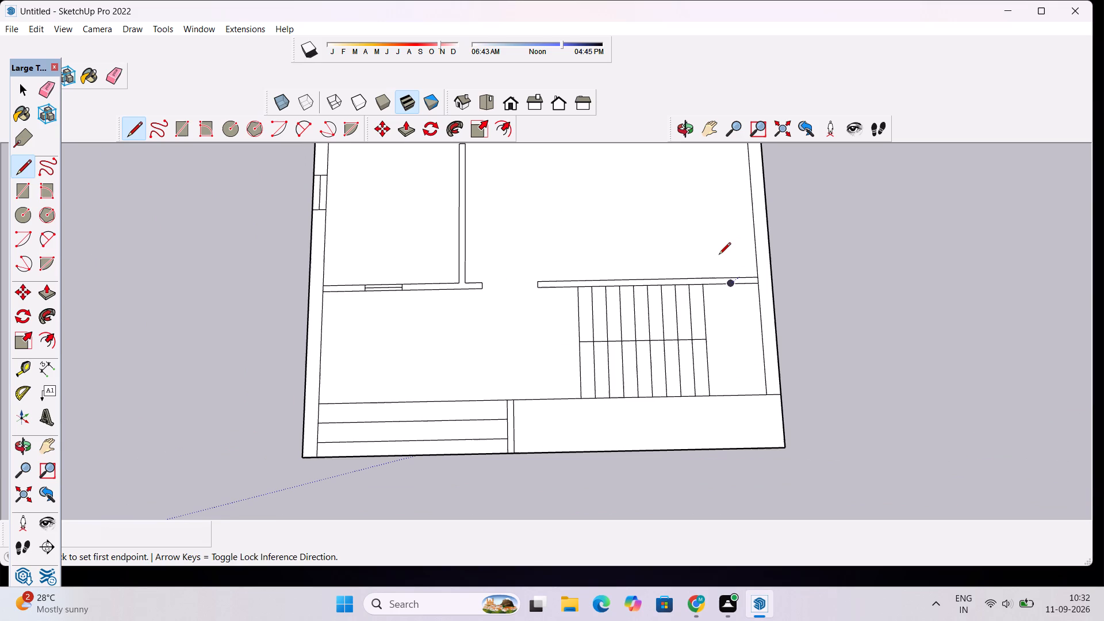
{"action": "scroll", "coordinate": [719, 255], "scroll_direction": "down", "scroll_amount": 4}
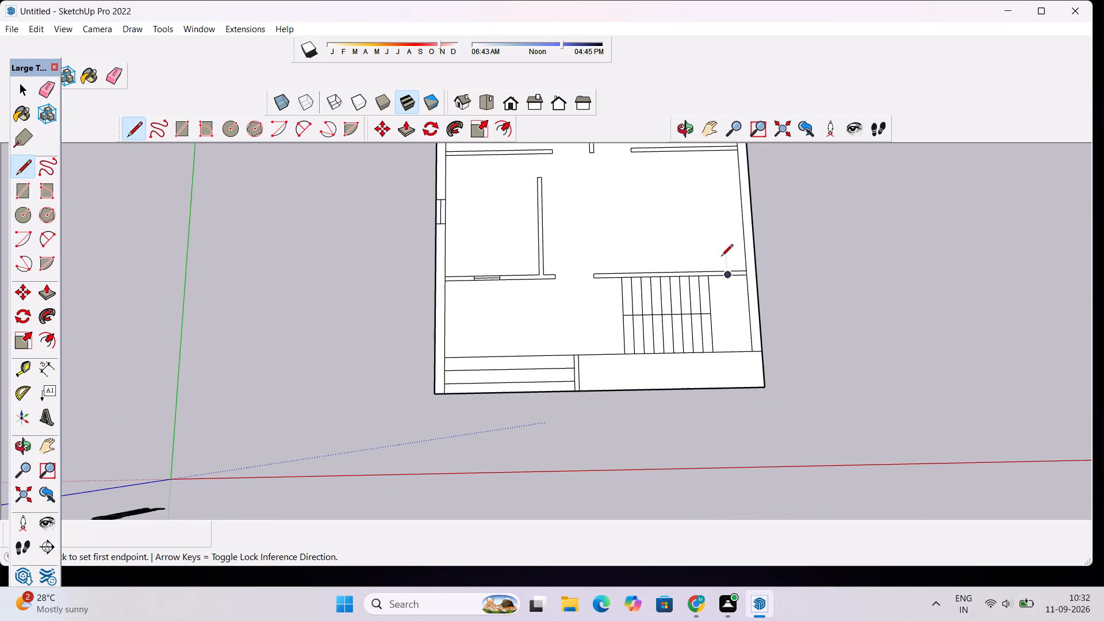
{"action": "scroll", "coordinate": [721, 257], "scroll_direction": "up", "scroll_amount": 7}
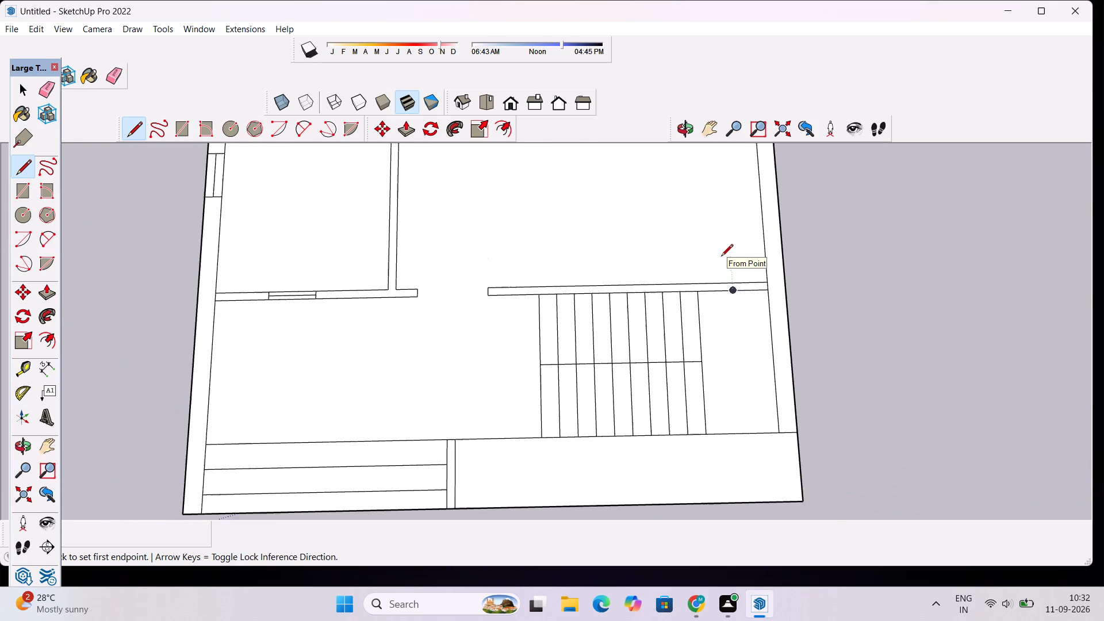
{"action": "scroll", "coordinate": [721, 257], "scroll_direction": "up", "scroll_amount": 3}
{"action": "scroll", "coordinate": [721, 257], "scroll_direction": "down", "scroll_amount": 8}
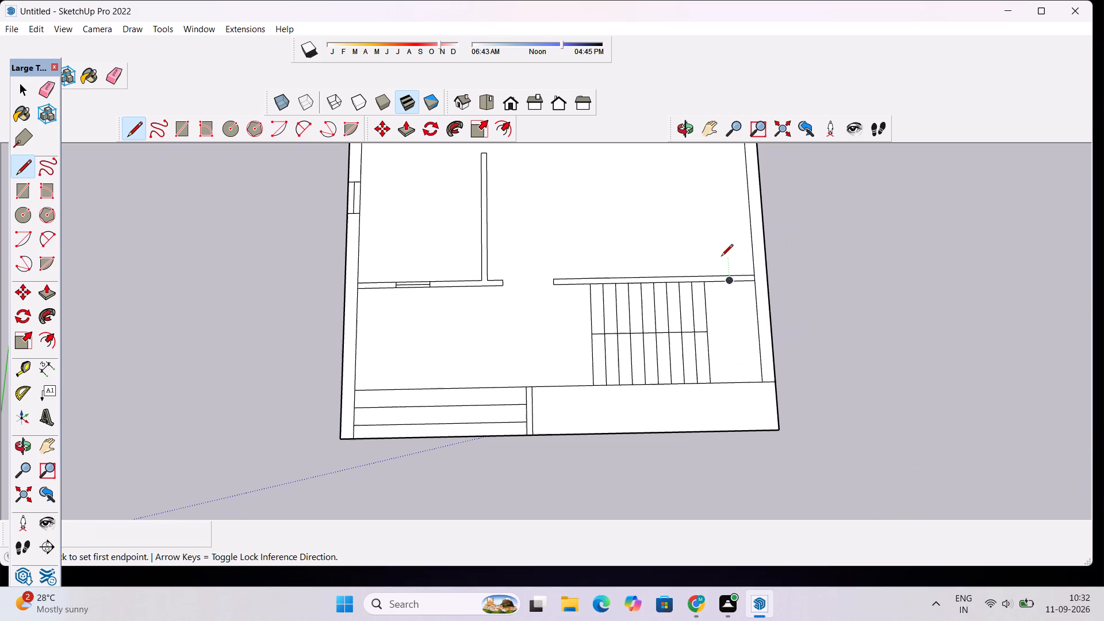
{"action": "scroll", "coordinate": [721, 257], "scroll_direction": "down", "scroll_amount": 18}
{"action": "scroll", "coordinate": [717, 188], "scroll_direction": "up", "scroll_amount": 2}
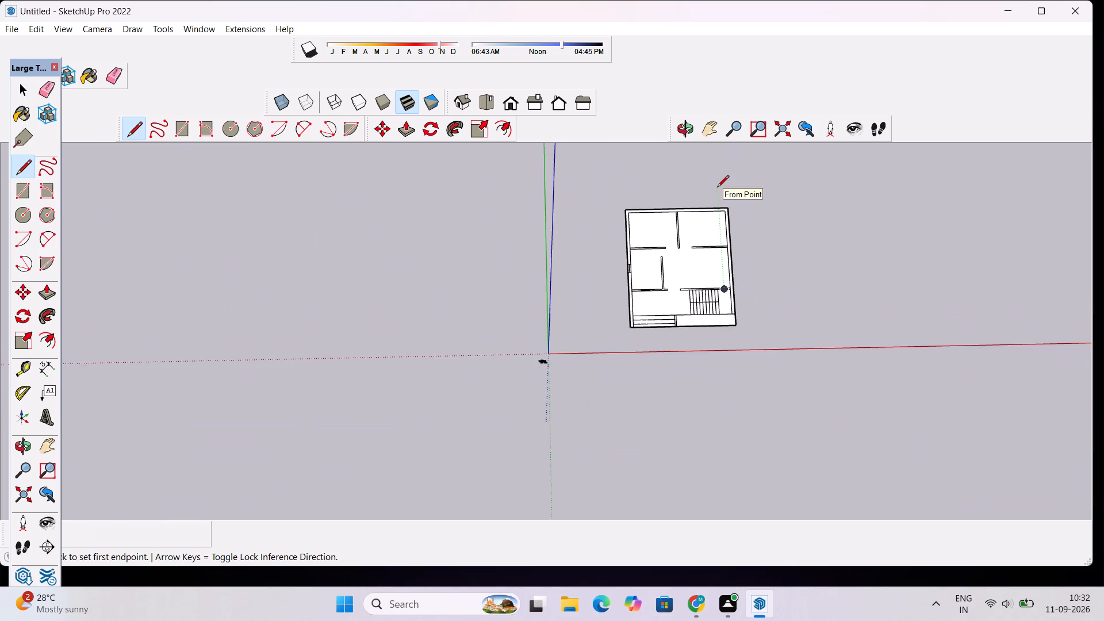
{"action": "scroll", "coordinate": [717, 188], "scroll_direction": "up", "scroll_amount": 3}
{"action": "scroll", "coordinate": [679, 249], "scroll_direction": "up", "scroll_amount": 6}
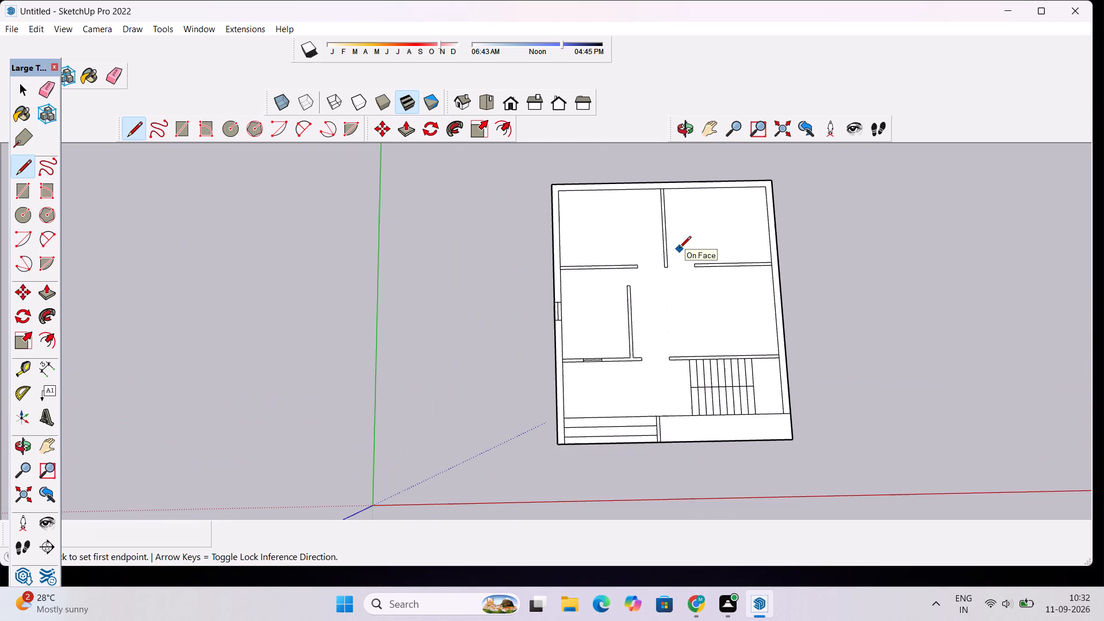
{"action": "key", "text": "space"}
Add linear dimensions for the inner depth and width of the rear room directly behind the small room.
{"action": "scroll", "coordinate": [679, 249], "scroll_direction": "down", "scroll_amount": 3}
{"action": "scroll", "coordinate": [264, 310], "scroll_direction": "up", "scroll_amount": 1}
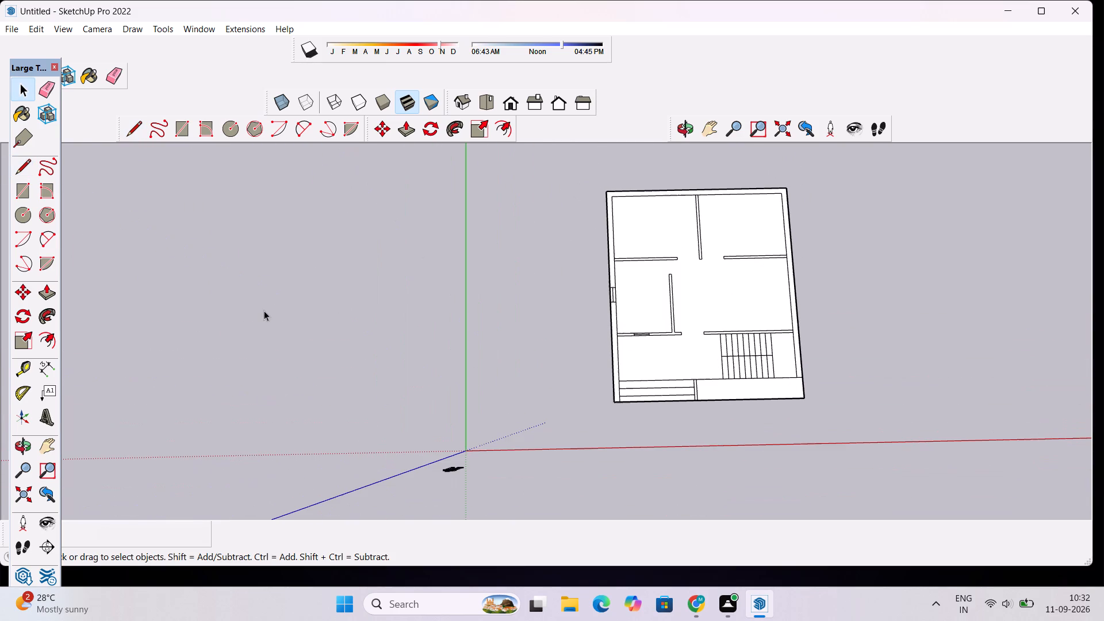
{"action": "left_click", "coordinate": [43, 369]}
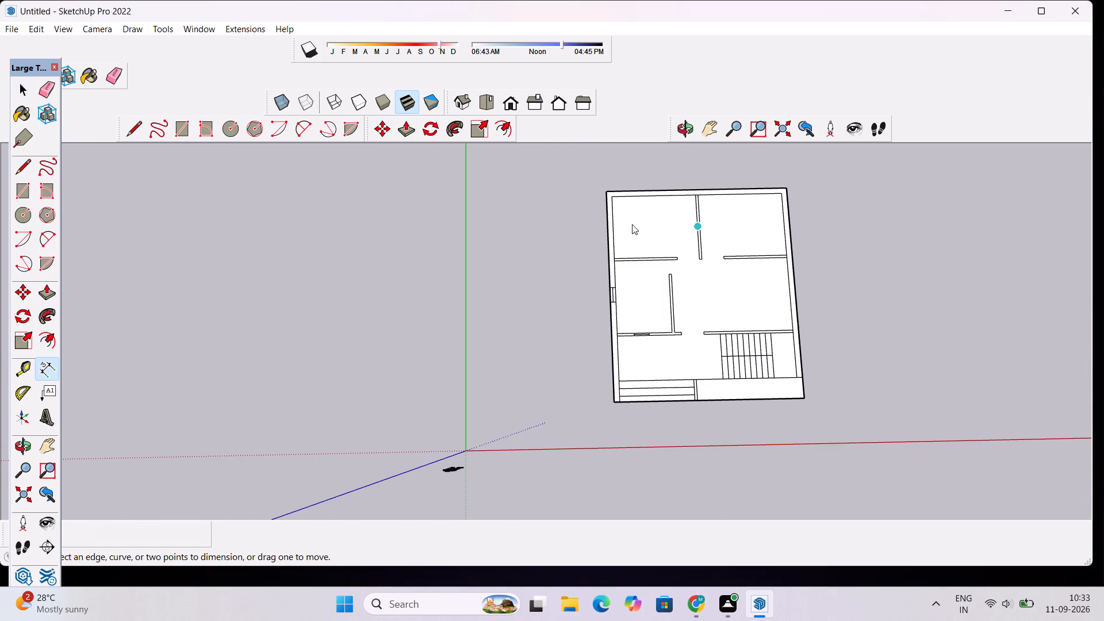
{"action": "scroll", "coordinate": [632, 224], "scroll_direction": "up", "scroll_amount": 4}
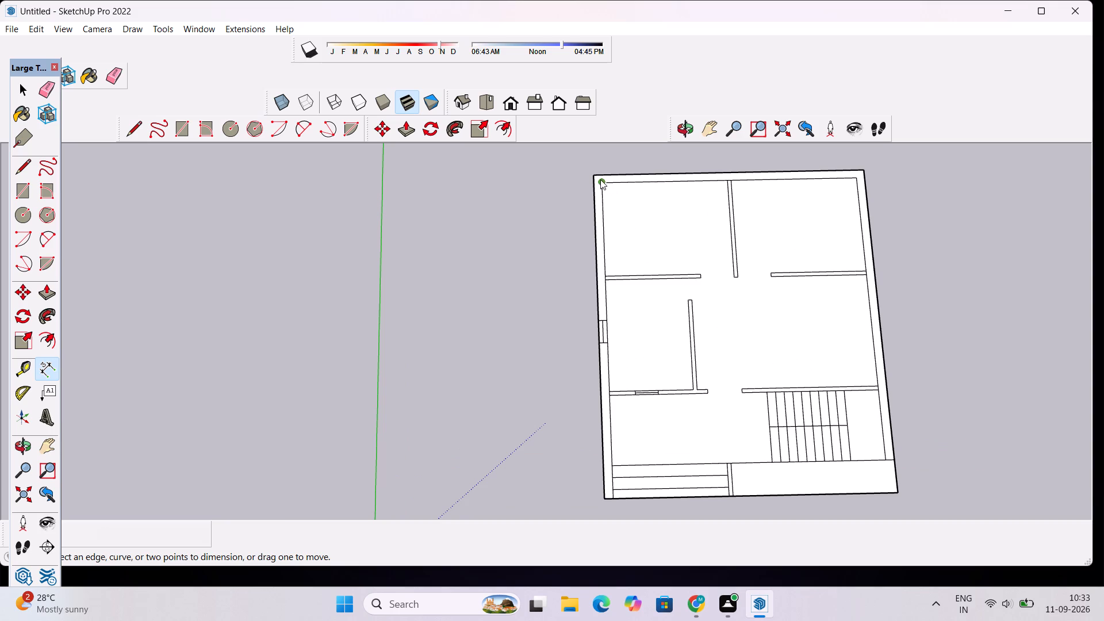
{"action": "left_click", "coordinate": [601, 180]}
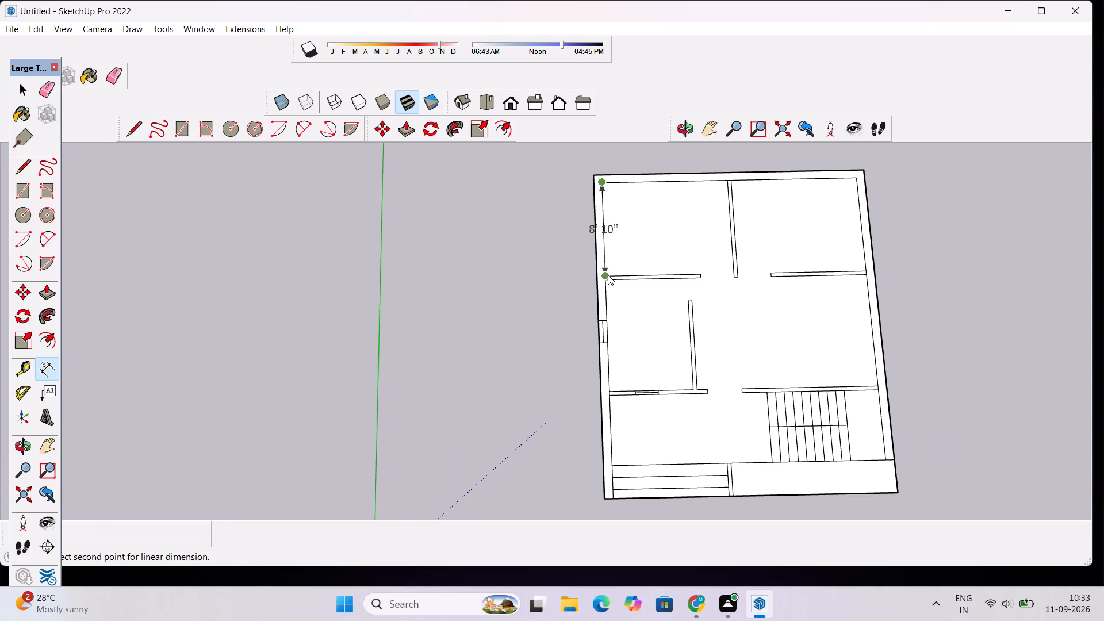
{"action": "left_click", "coordinate": [608, 275]}
{"action": "left_click", "coordinate": [627, 270]}
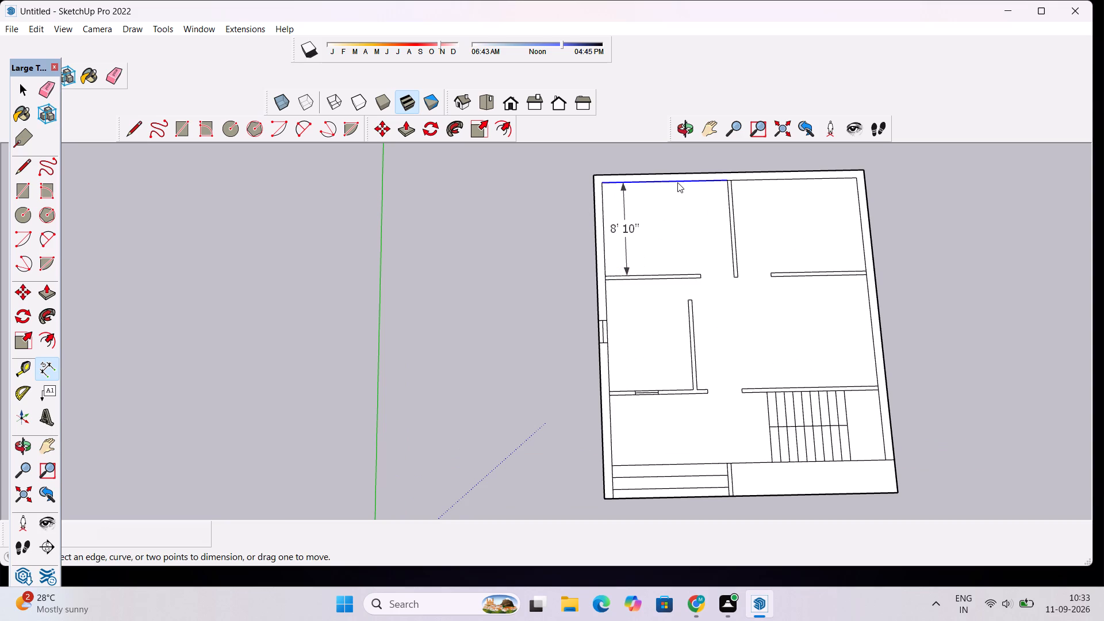
{"action": "left_click", "coordinate": [677, 182]}
{"action": "left_click", "coordinate": [677, 206]}
Dimension the inner width and depth of the other rear room, across the rear partition.
{"action": "scroll", "coordinate": [807, 212], "scroll_direction": "up", "scroll_amount": 2}
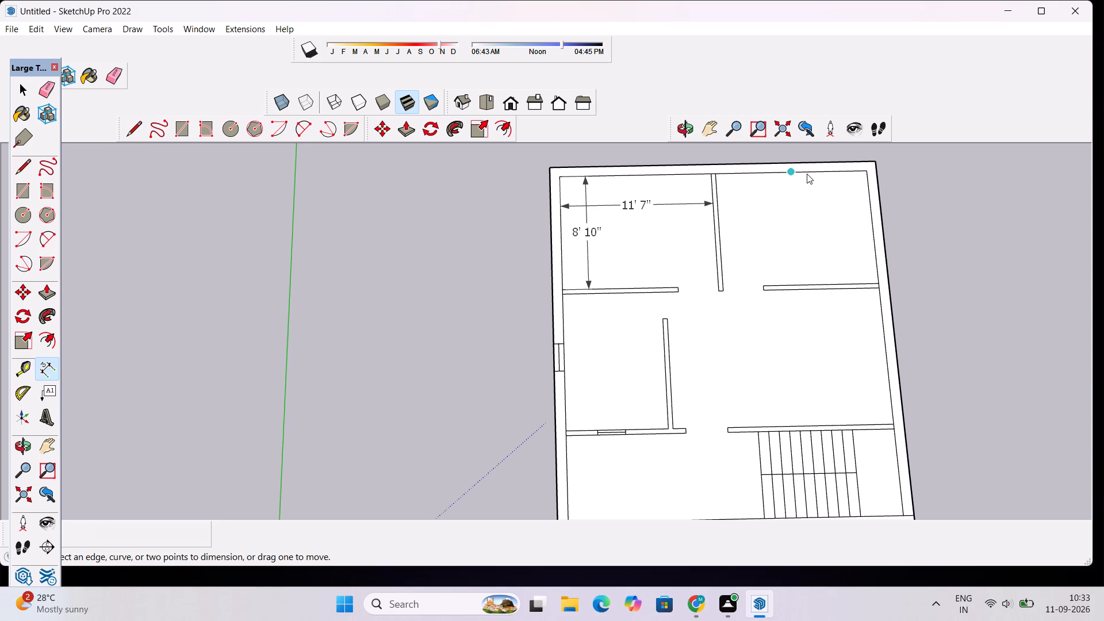
{"action": "left_click", "coordinate": [807, 172]}
{"action": "left_click", "coordinate": [807, 204]}
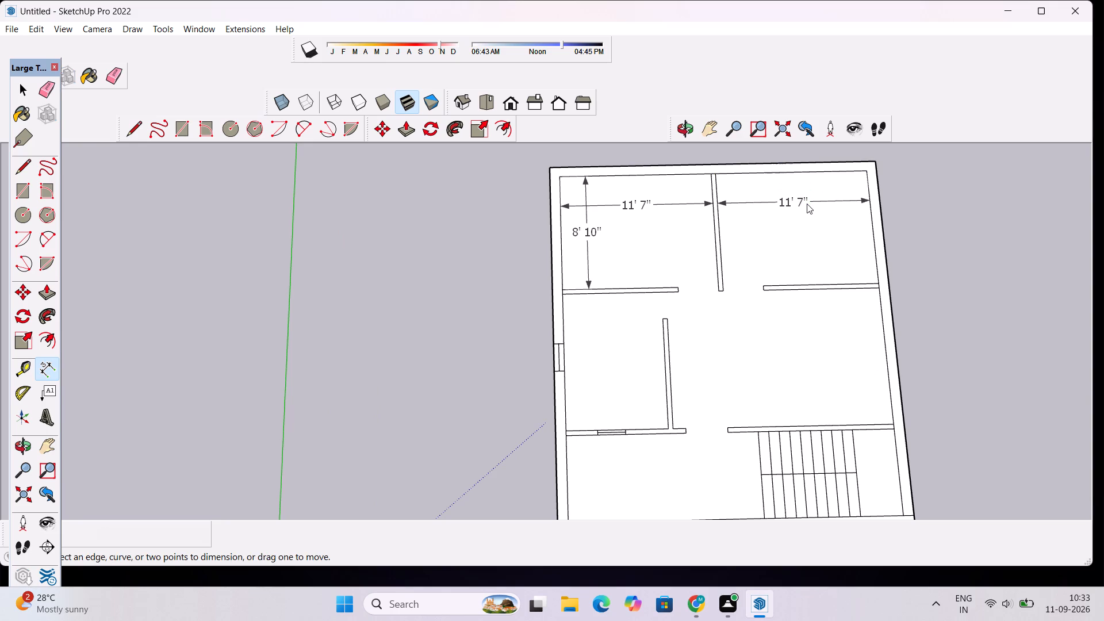
{"action": "left_click", "coordinate": [875, 223]}
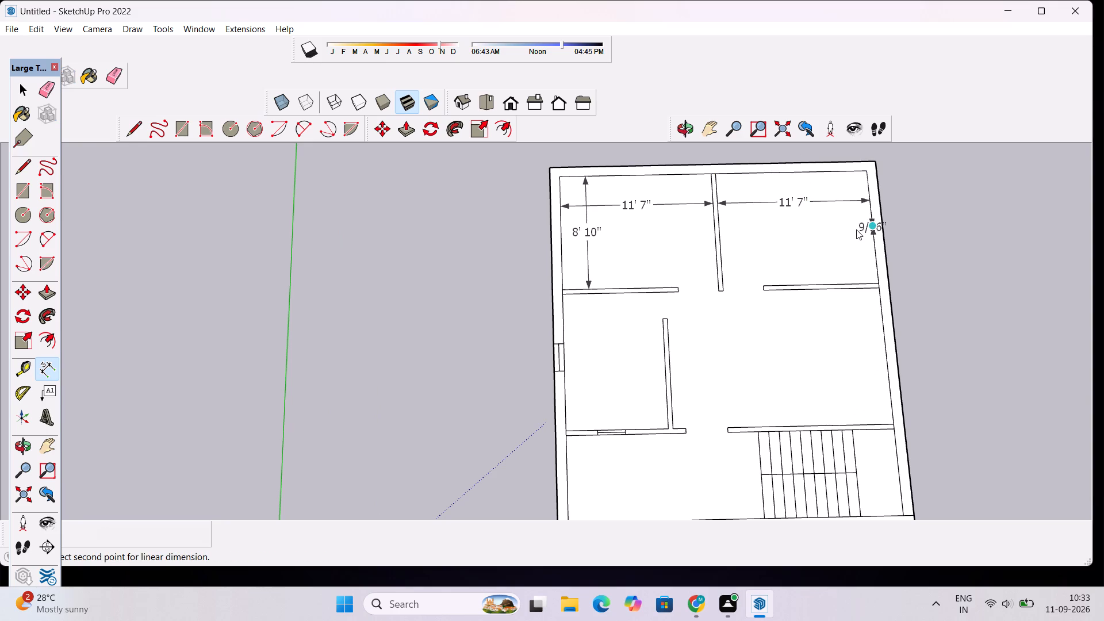
{"action": "key", "text": "space"}
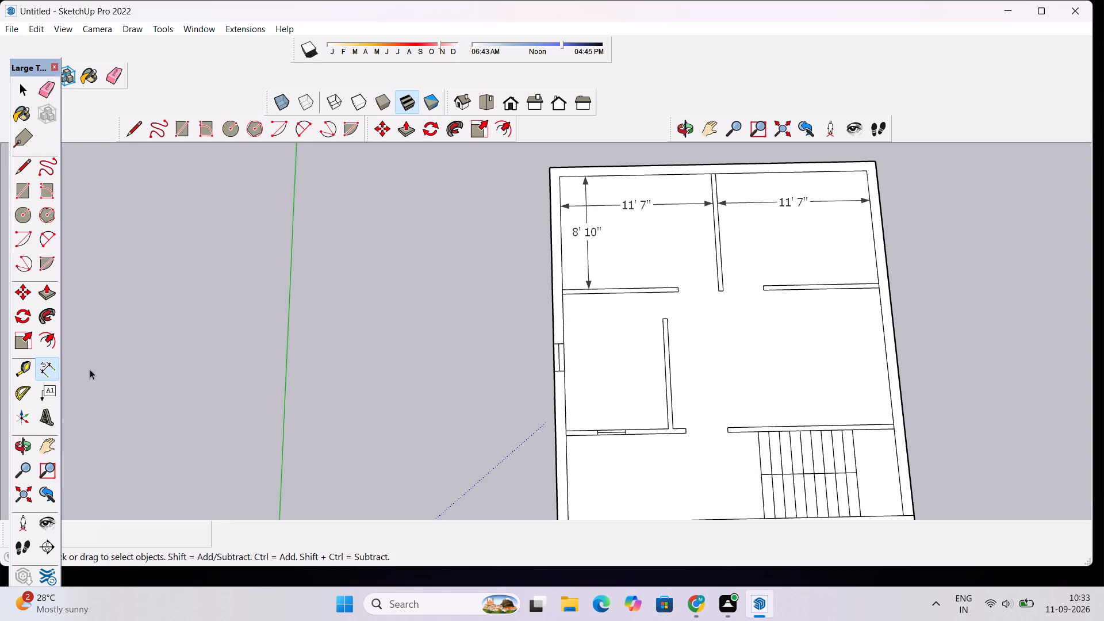
{"action": "left_click", "coordinate": [47, 363]}
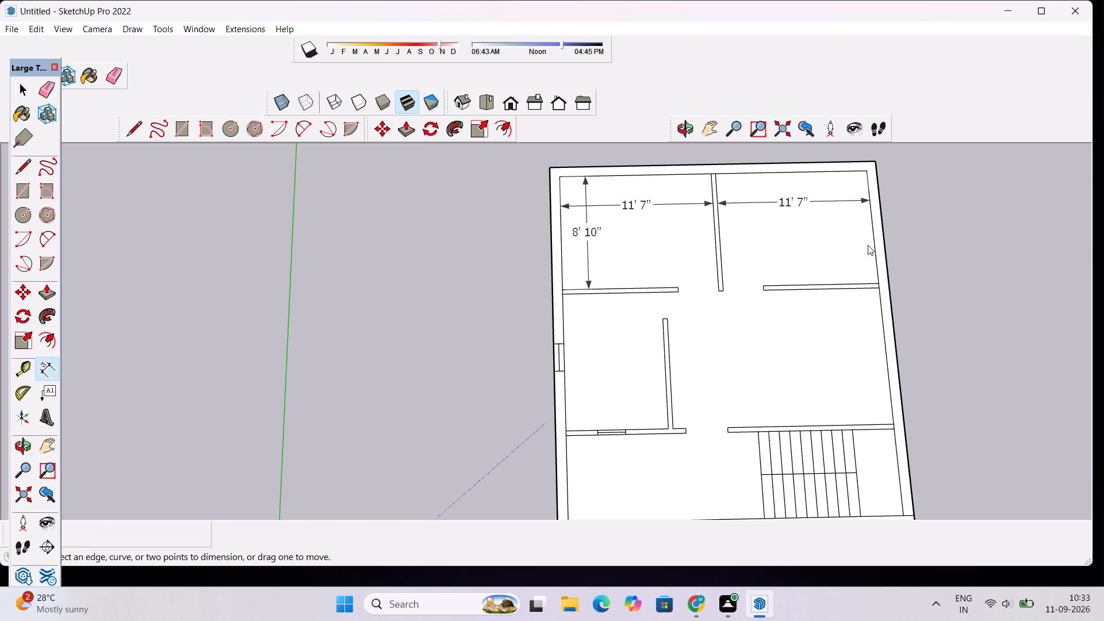
{"action": "left_click", "coordinate": [873, 239]}
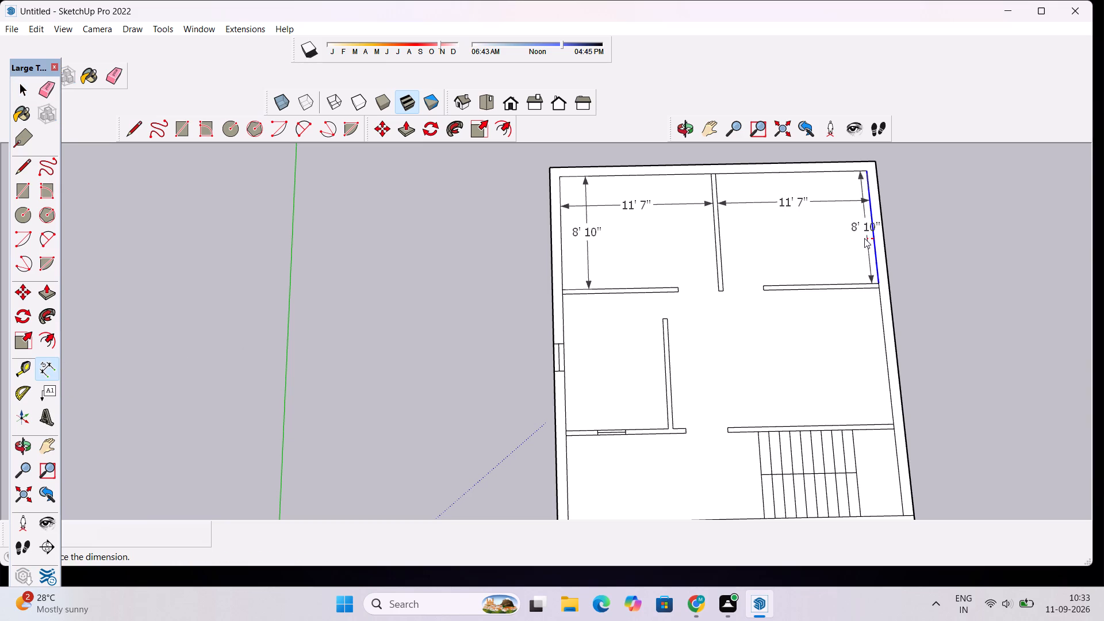
{"action": "left_click", "coordinate": [842, 238]}
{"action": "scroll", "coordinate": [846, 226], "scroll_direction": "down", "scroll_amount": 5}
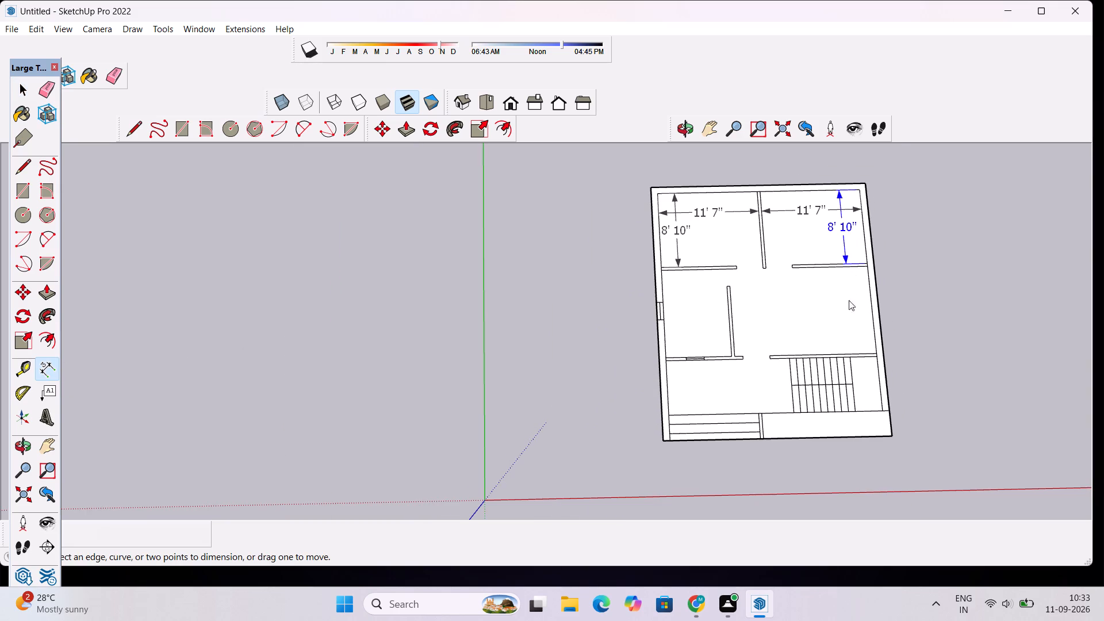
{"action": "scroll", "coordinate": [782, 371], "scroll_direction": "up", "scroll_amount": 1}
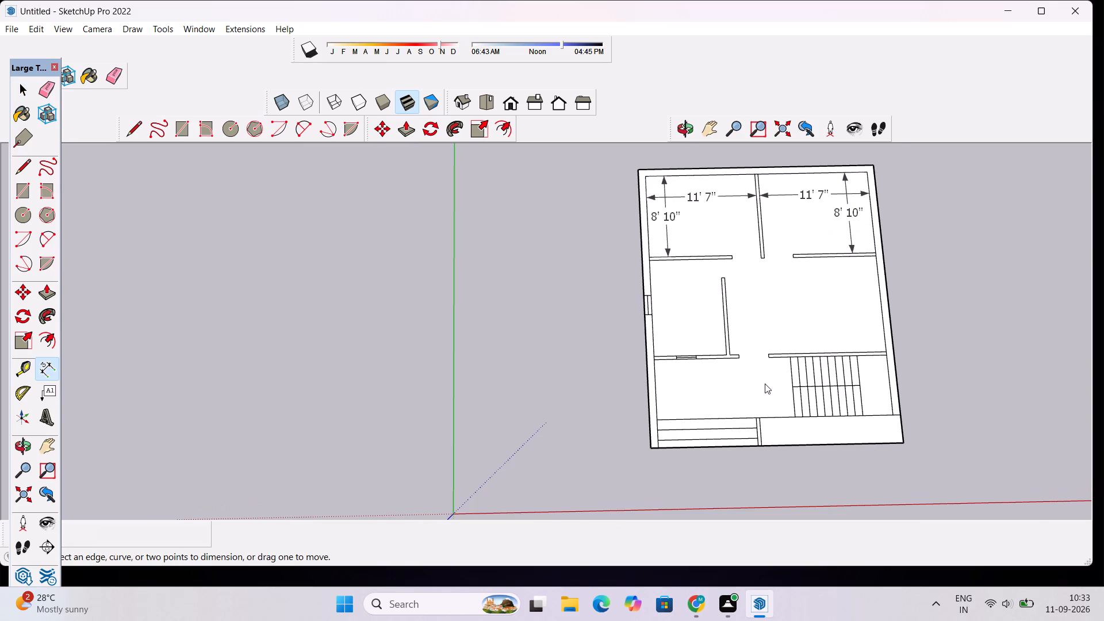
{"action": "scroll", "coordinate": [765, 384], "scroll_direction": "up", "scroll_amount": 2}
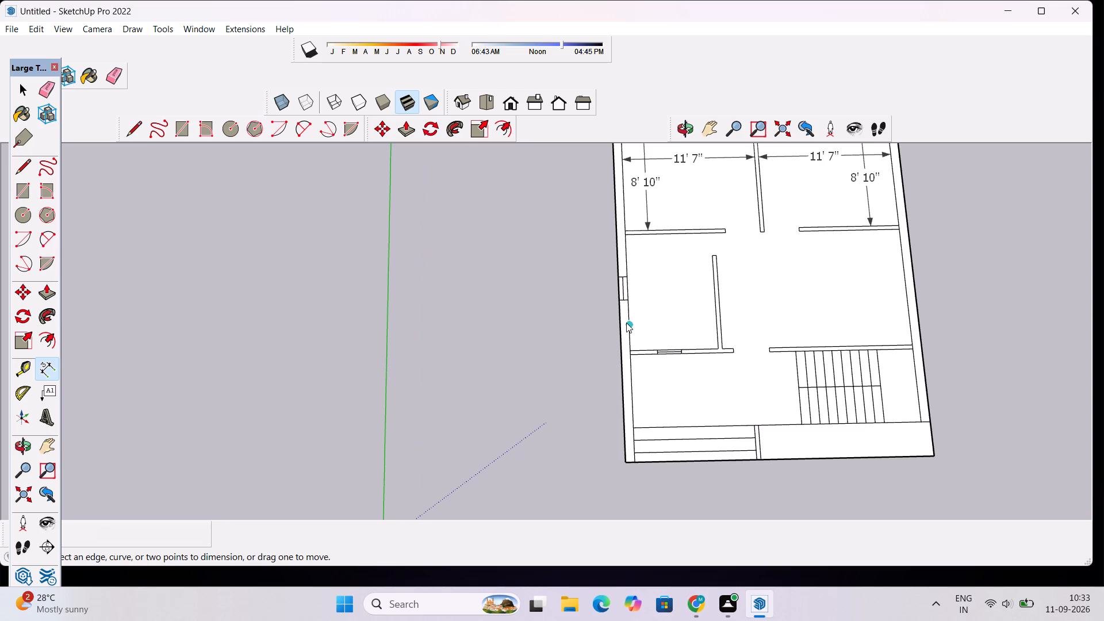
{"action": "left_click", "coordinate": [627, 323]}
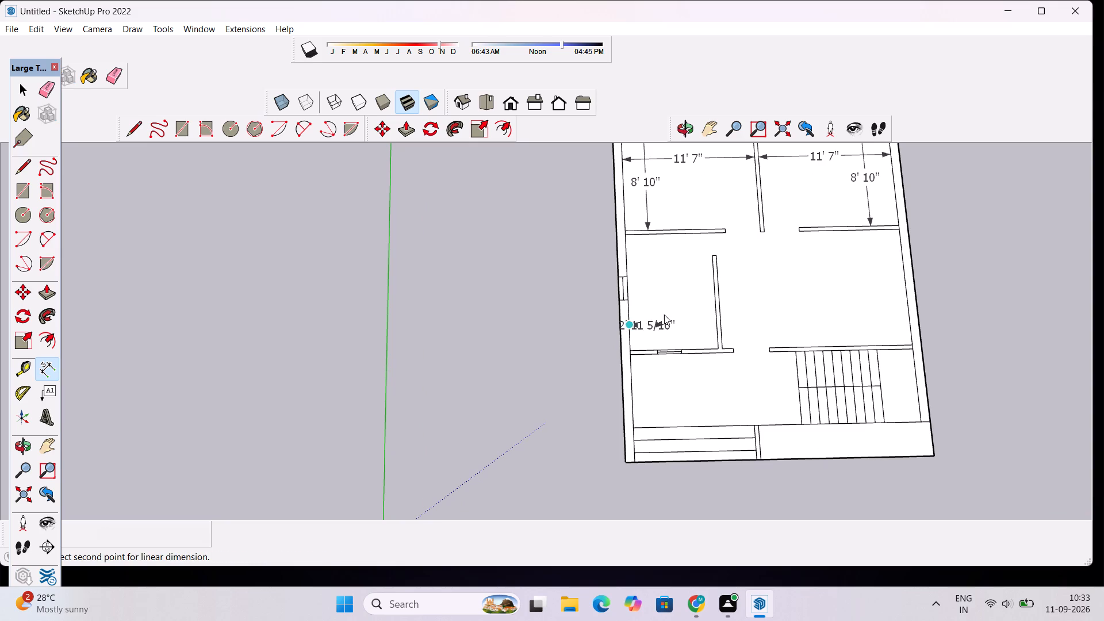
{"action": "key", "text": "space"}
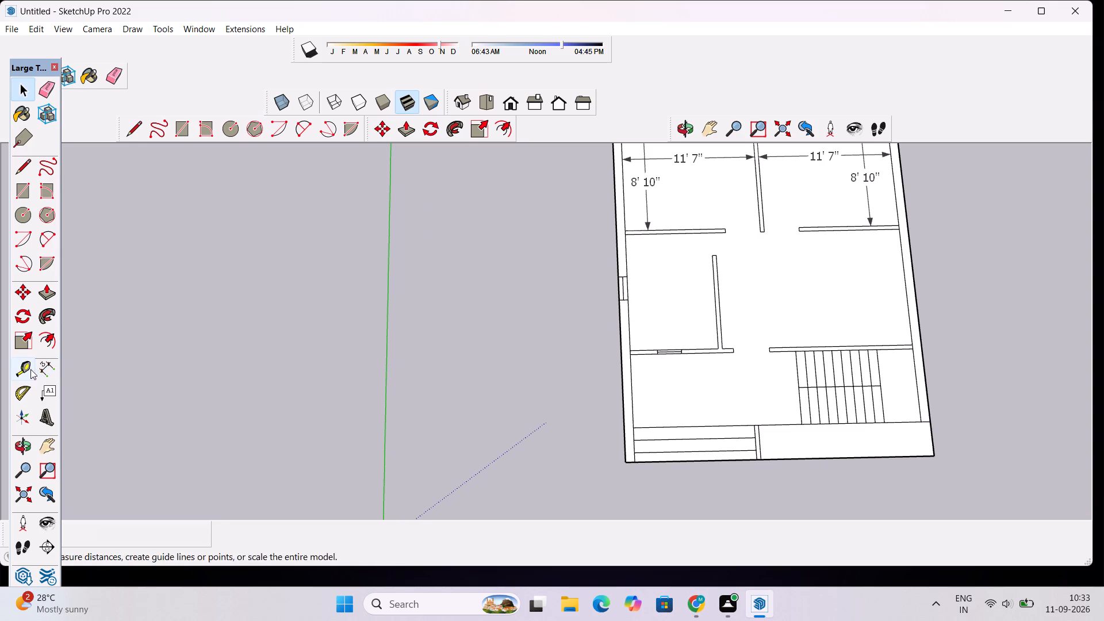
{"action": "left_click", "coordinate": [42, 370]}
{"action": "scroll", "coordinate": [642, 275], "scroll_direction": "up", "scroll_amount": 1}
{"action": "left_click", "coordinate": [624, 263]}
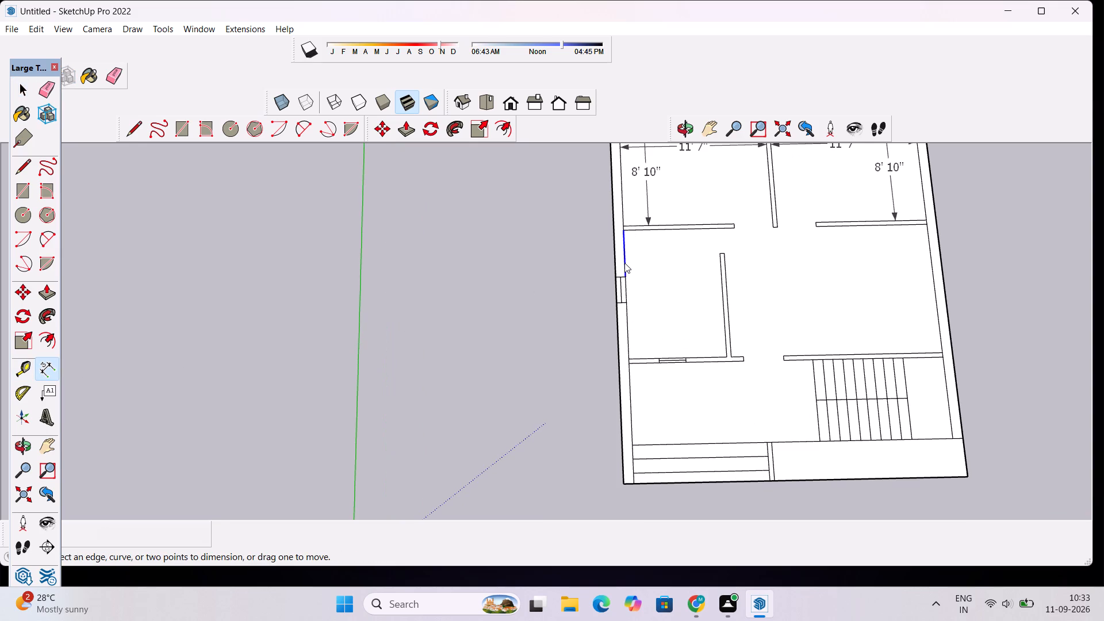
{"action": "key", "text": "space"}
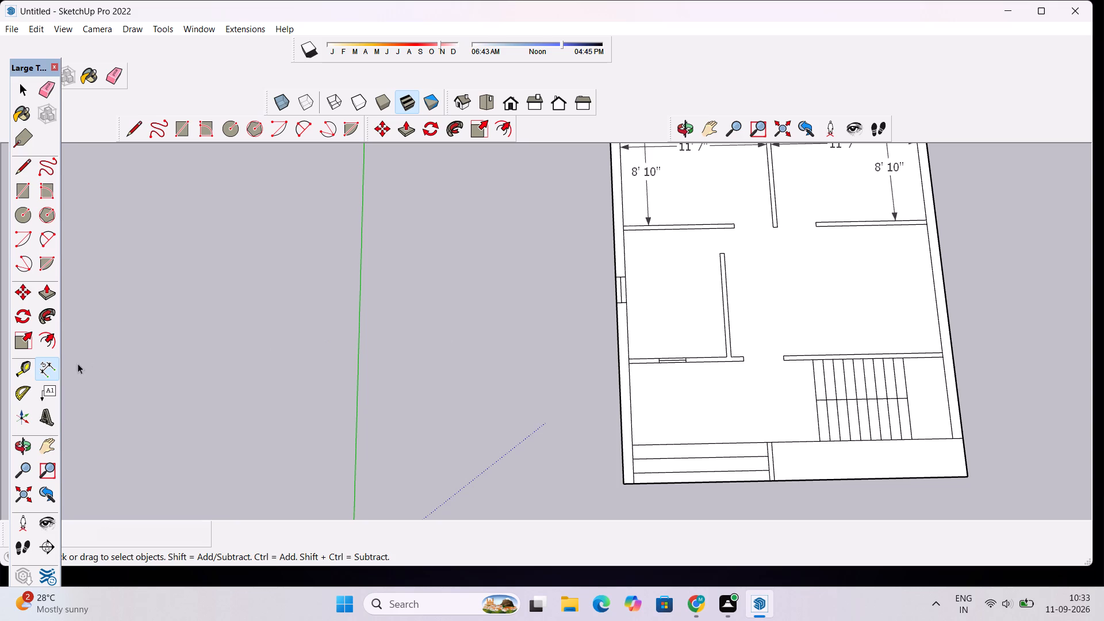
Dimension the small room's full inner depth along the outer wall and its width up to the 4" partition.
{"action": "left_click", "coordinate": [53, 371]}
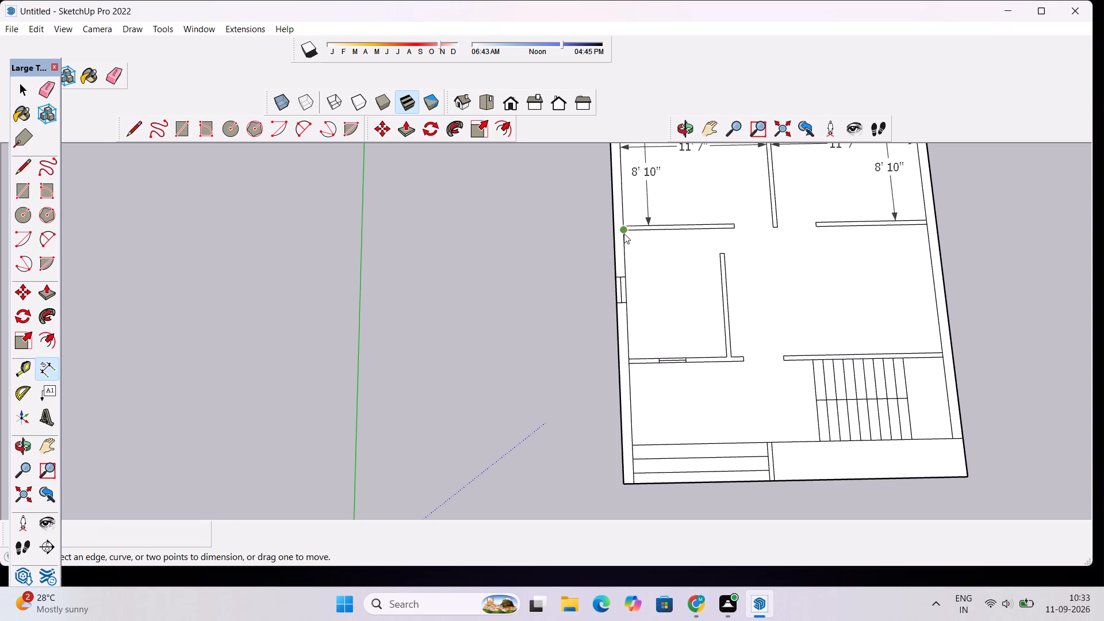
{"action": "left_click", "coordinate": [622, 231]}
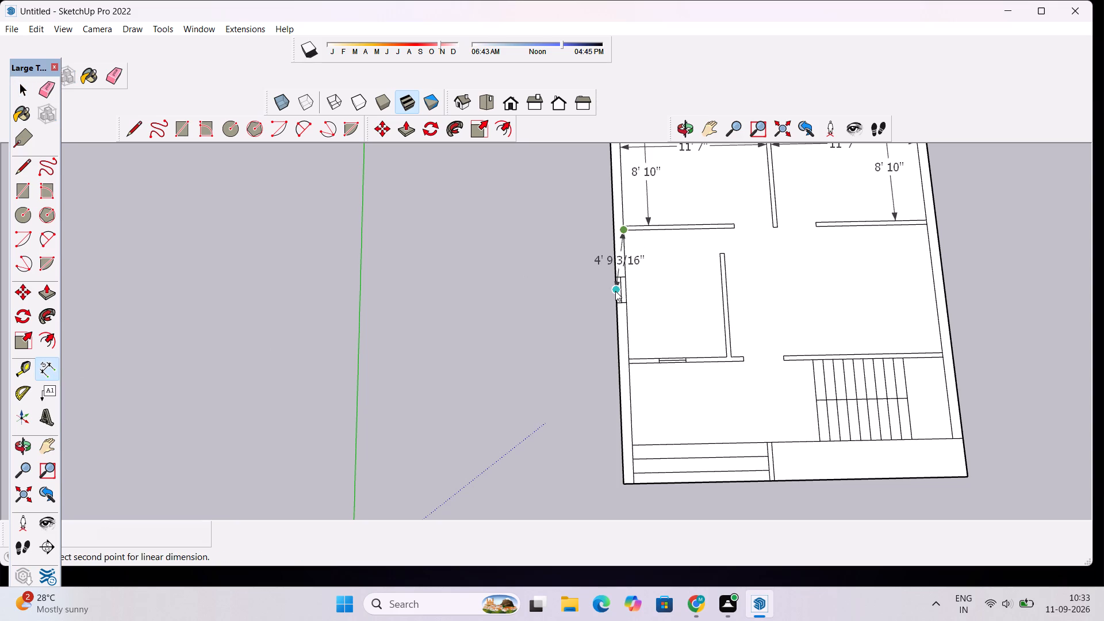
{"action": "left_click", "coordinate": [626, 358]}
{"action": "left_click", "coordinate": [649, 354]}
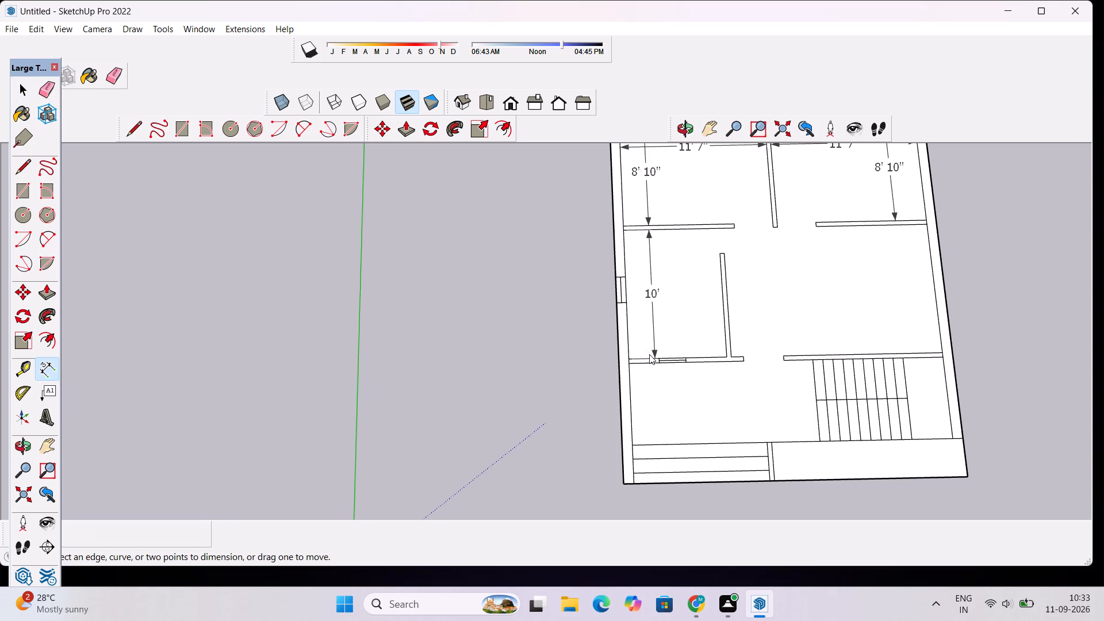
{"action": "left_click", "coordinate": [628, 357]}
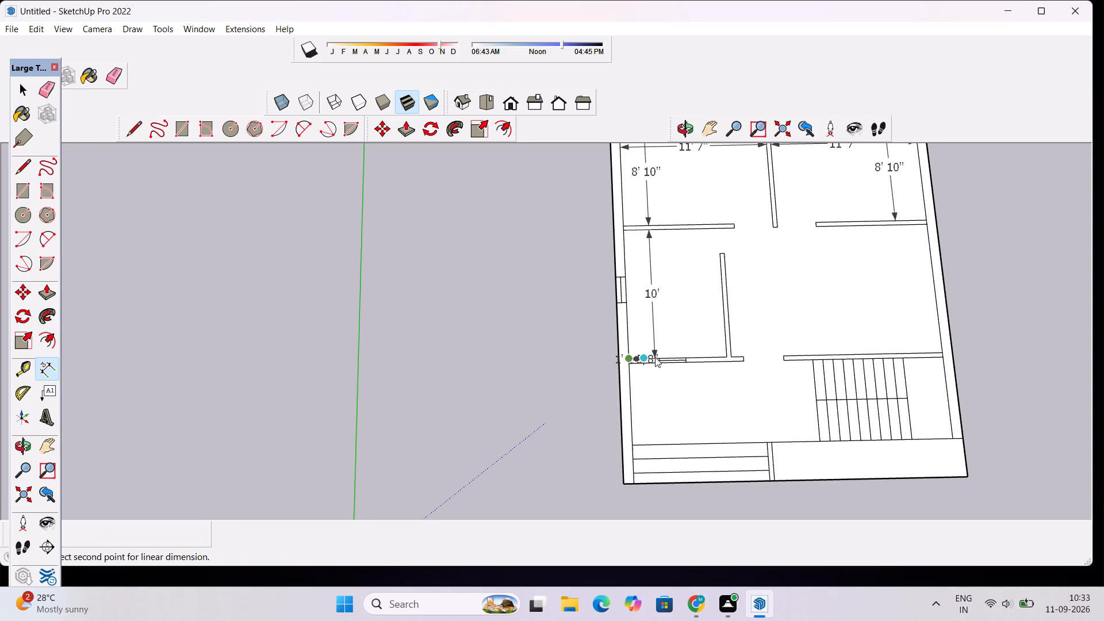
{"action": "left_click", "coordinate": [724, 355]}
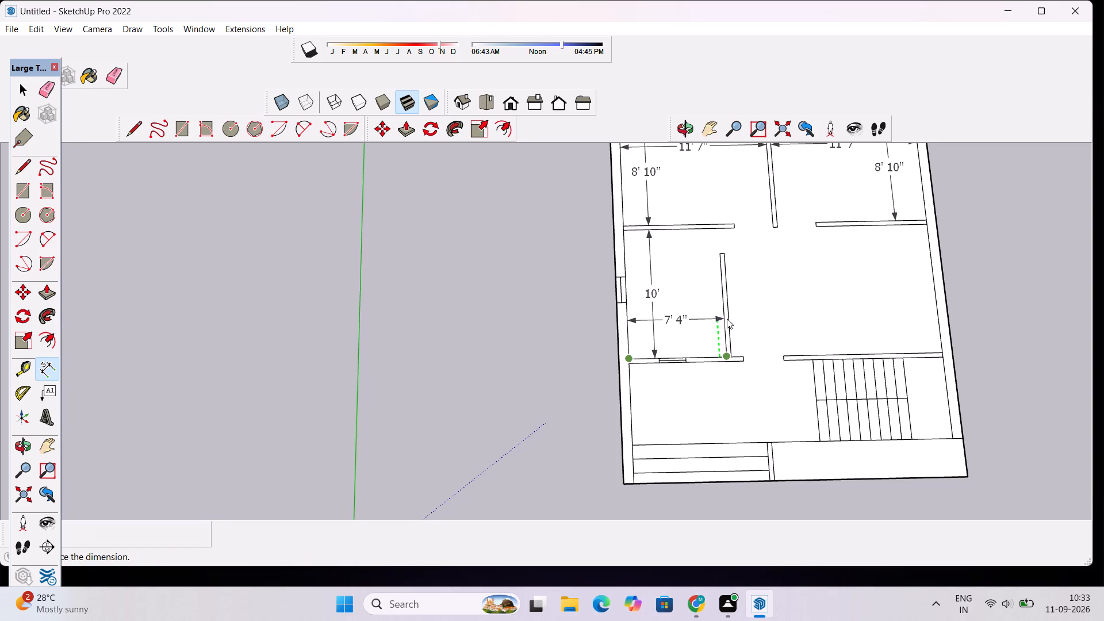
{"action": "left_click", "coordinate": [727, 315]}
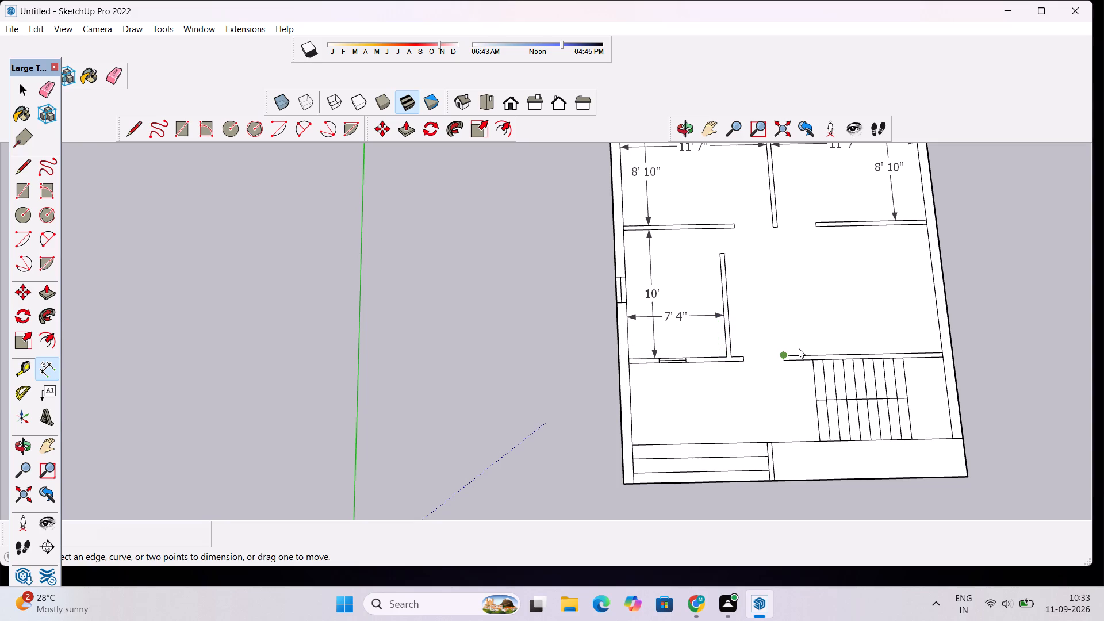
Dimension the depth of the large middle room along the outer wall and its width from the small room's partition.
{"action": "scroll", "coordinate": [903, 312], "scroll_direction": "up", "scroll_amount": 1}
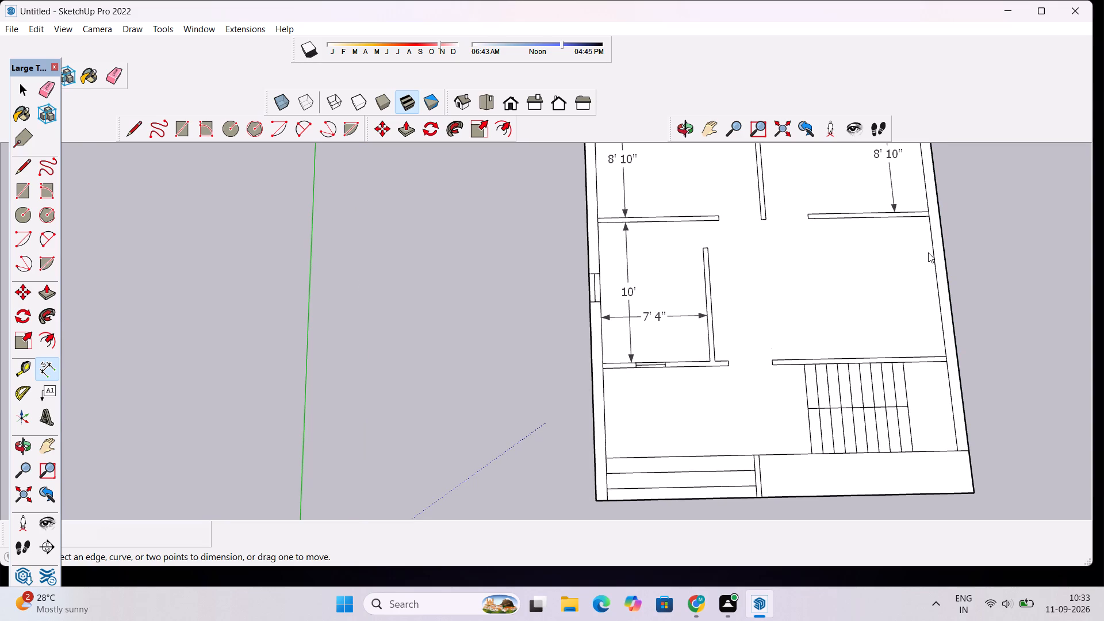
{"action": "left_click", "coordinate": [932, 246]}
{"action": "left_click", "coordinate": [902, 254]}
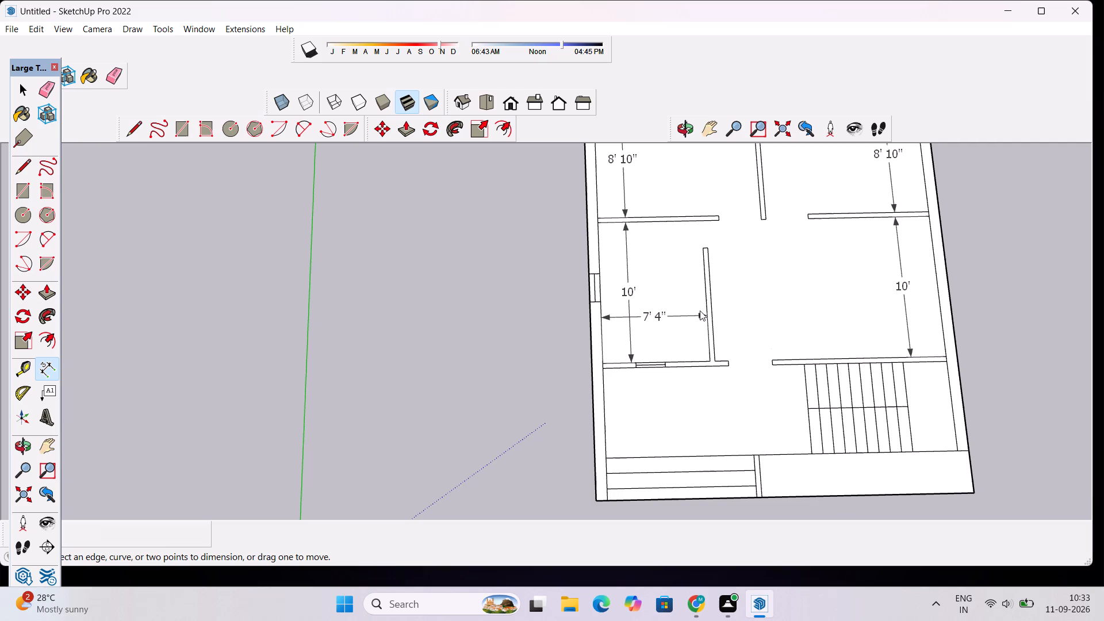
{"action": "left_click", "coordinate": [714, 360]}
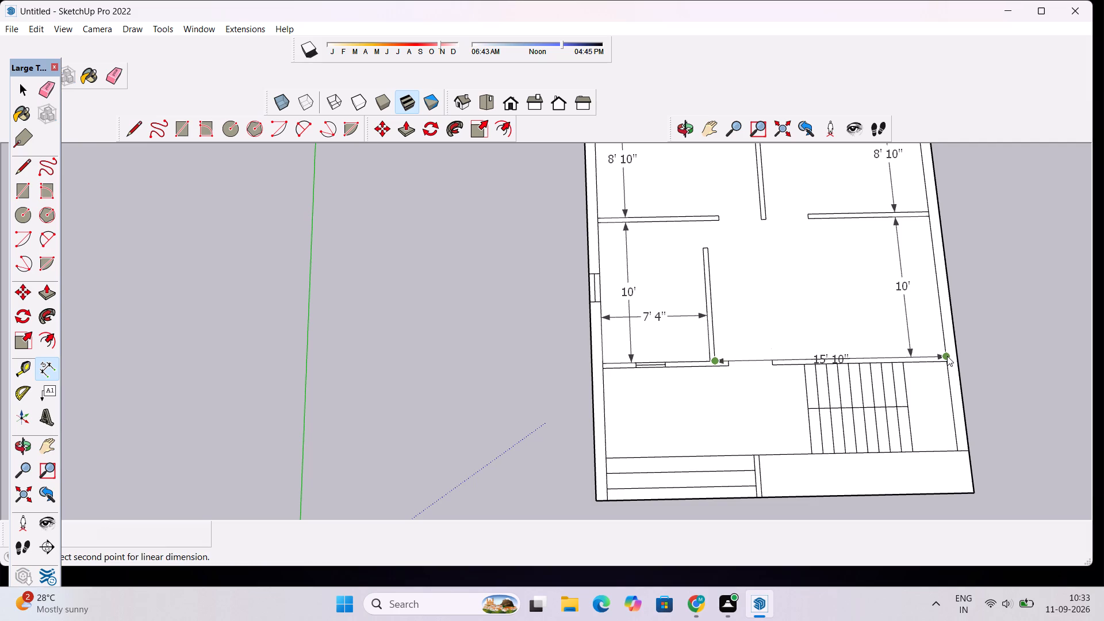
{"action": "left_click", "coordinate": [947, 356]}
{"action": "left_click", "coordinate": [947, 300]}
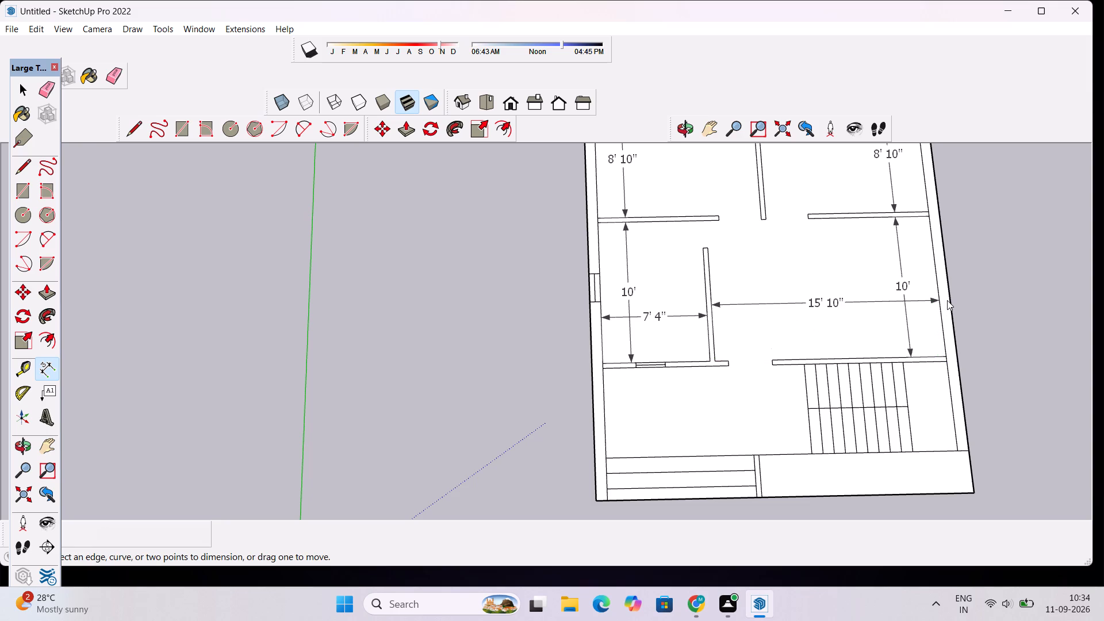
Dimension the front hall's width from the outer wall to the staircase and its depth along that wall.
{"action": "scroll", "coordinate": [933, 308], "scroll_direction": "down", "scroll_amount": 1}
{"action": "scroll", "coordinate": [852, 348], "scroll_direction": "up", "scroll_amount": 1}
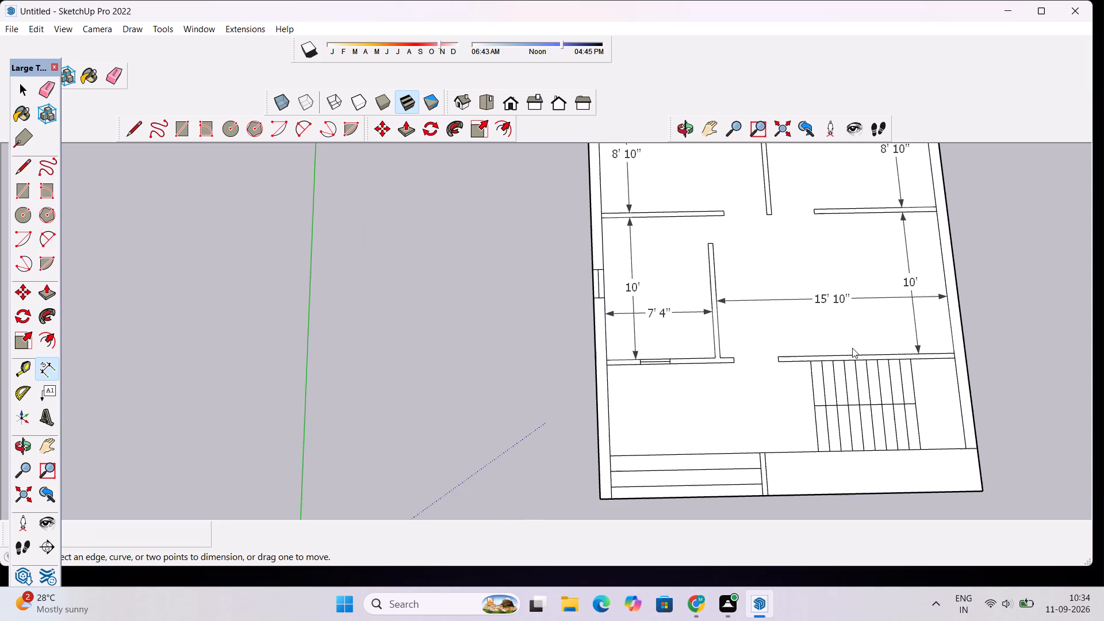
{"action": "scroll", "coordinate": [851, 348], "scroll_direction": "up", "scroll_amount": 1}
{"action": "scroll", "coordinate": [857, 340], "scroll_direction": "down", "scroll_amount": 1}
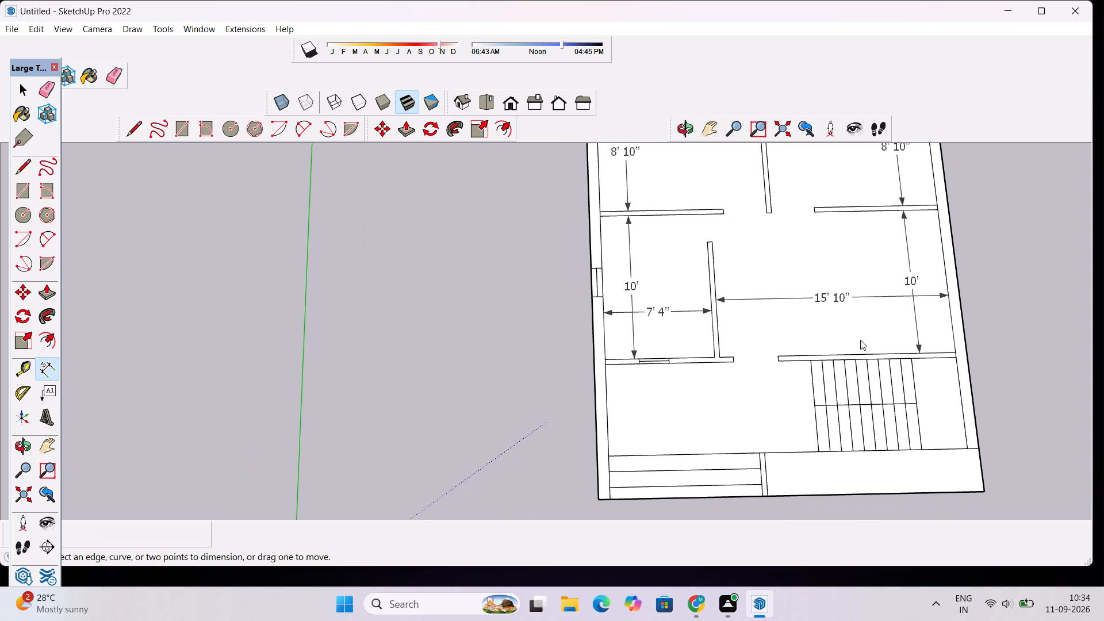
{"action": "scroll", "coordinate": [860, 340], "scroll_direction": "down", "scroll_amount": 2}
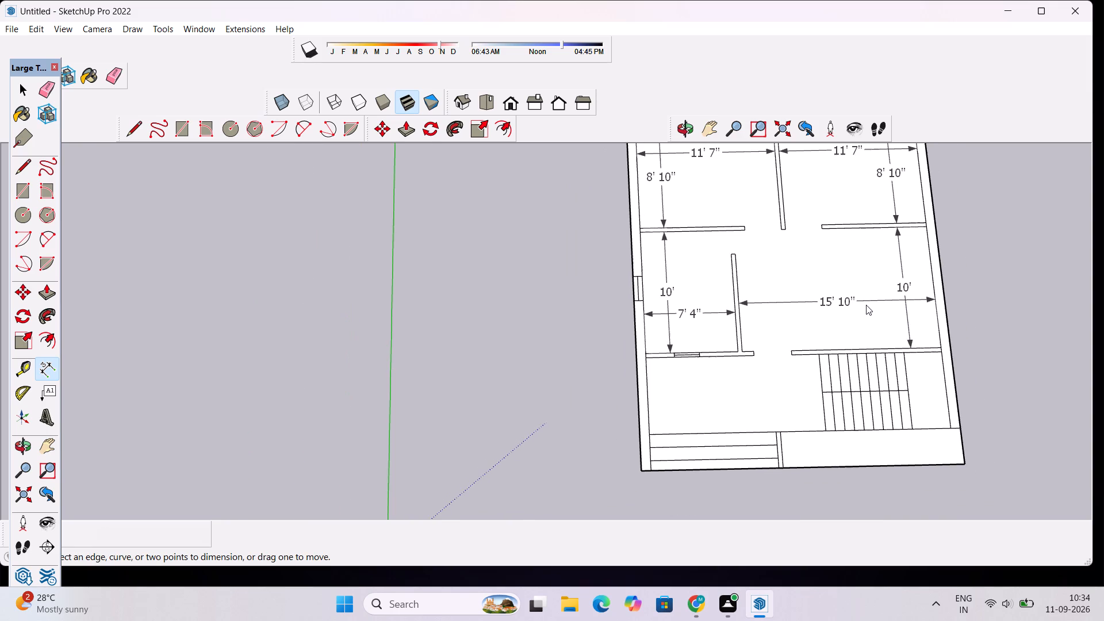
{"action": "scroll", "coordinate": [866, 305], "scroll_direction": "down", "scroll_amount": 1}
{"action": "scroll", "coordinate": [812, 387], "scroll_direction": "up", "scroll_amount": 4}
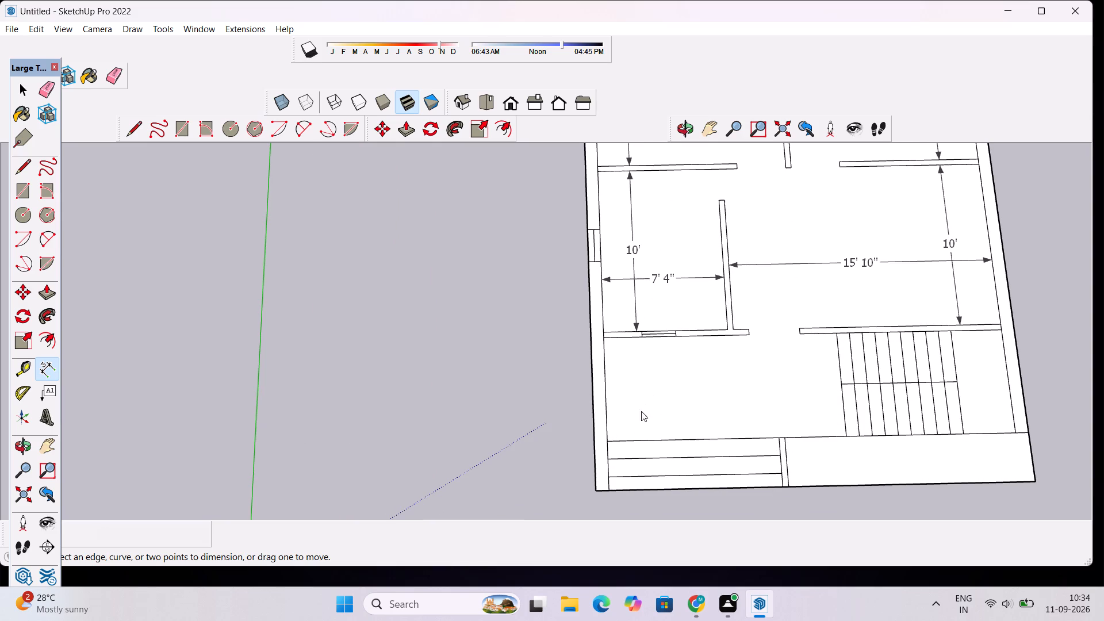
{"action": "left_click", "coordinate": [608, 440]}
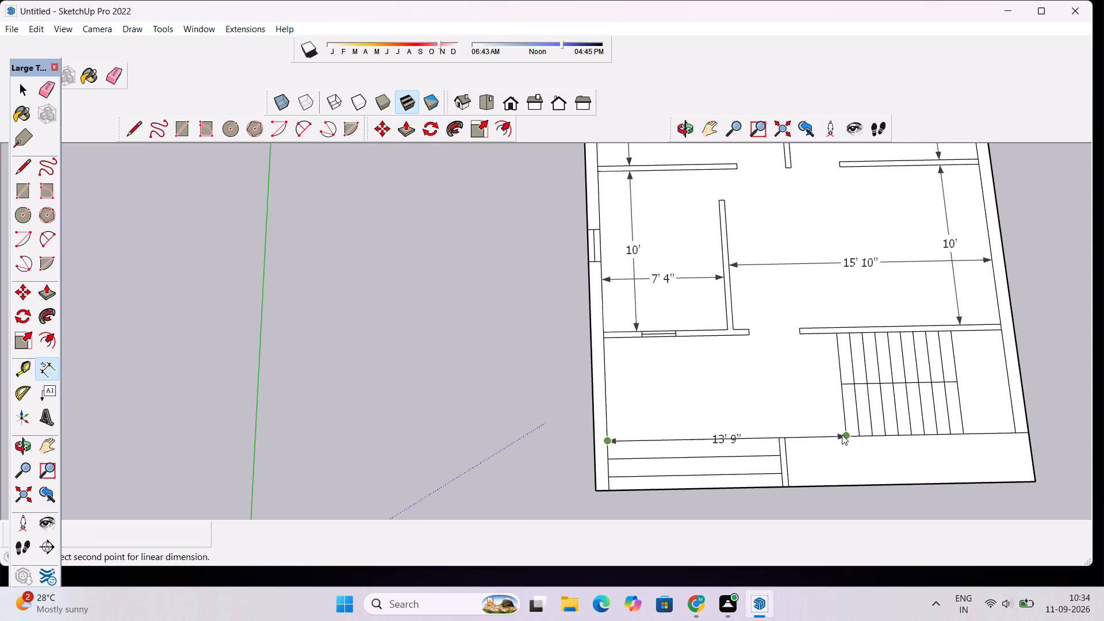
{"action": "left_click", "coordinate": [845, 435]}
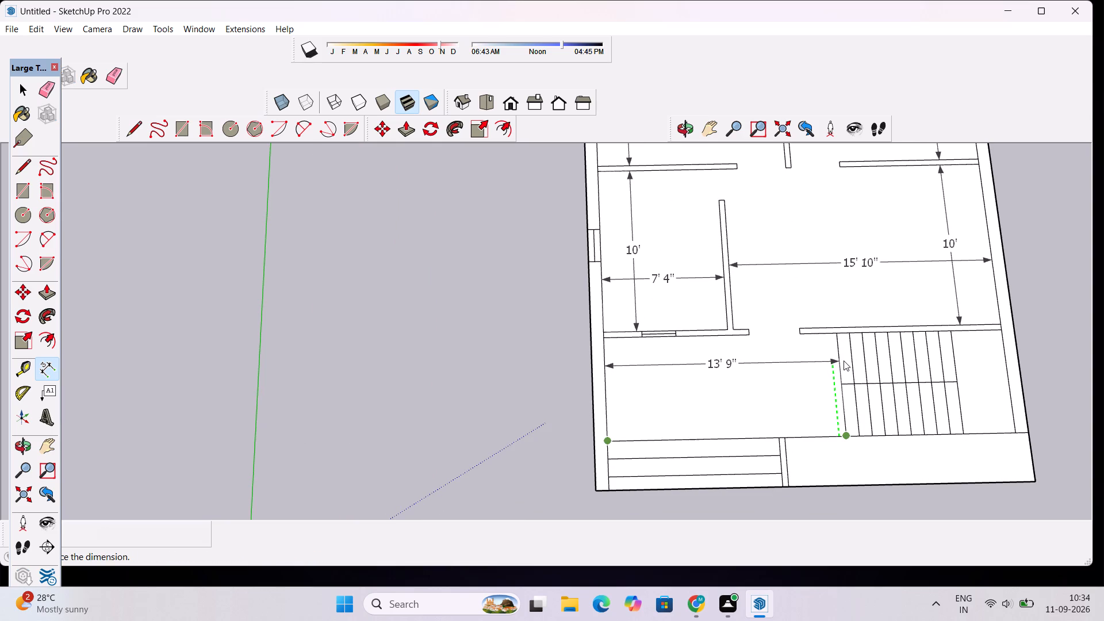
{"action": "left_click", "coordinate": [844, 361]}
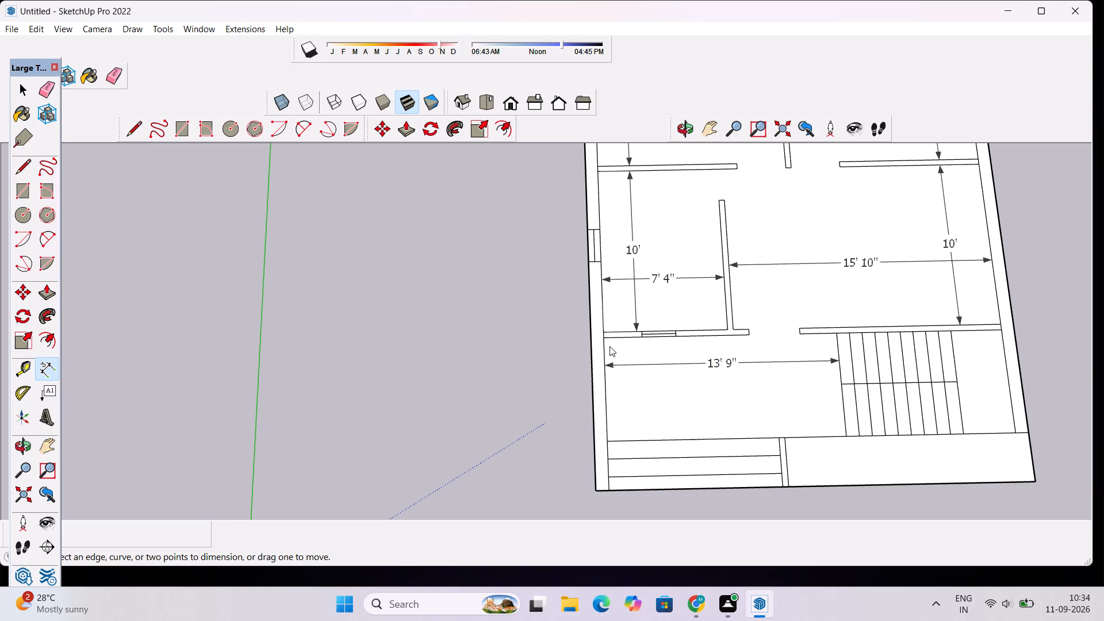
{"action": "left_click", "coordinate": [605, 354]}
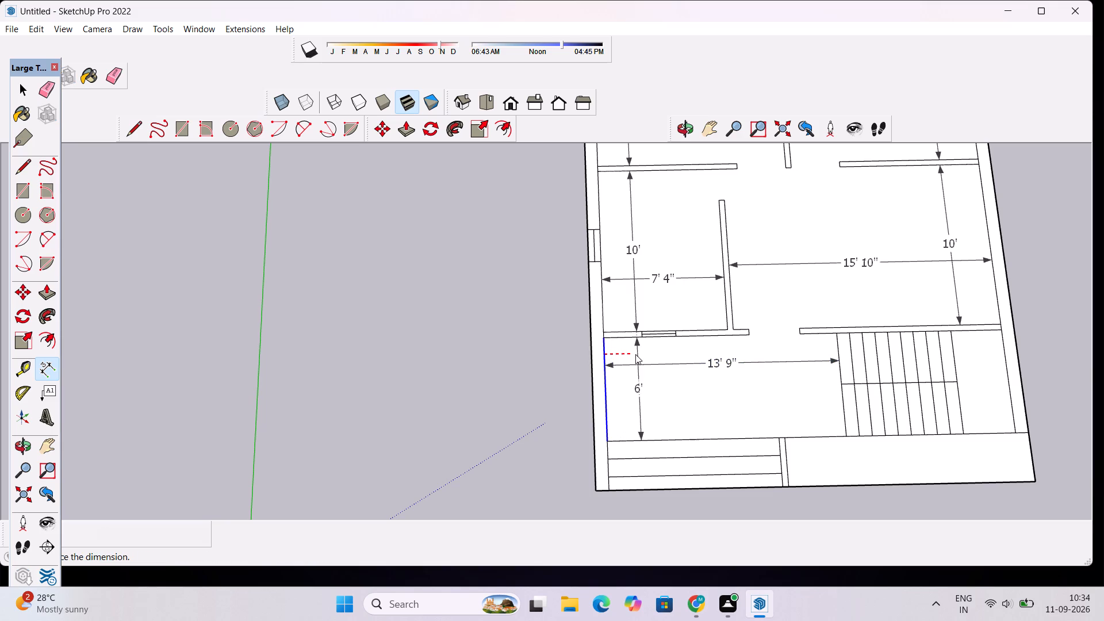
{"action": "left_click", "coordinate": [635, 354]}
Dimension the depth of the landing area beside the staircase along the opposite outer wall.
{"action": "scroll", "coordinate": [711, 297], "scroll_direction": "down", "scroll_amount": 10}
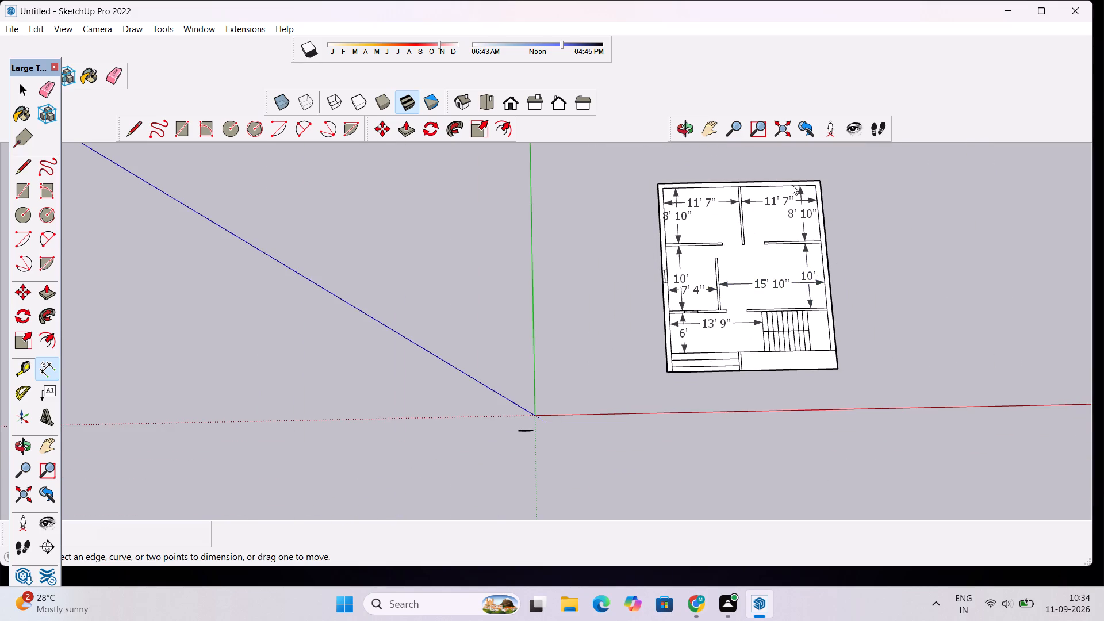
{"action": "scroll", "coordinate": [792, 185], "scroll_direction": "up", "scroll_amount": 10}
{"action": "scroll", "coordinate": [792, 185], "scroll_direction": "down", "scroll_amount": 7}
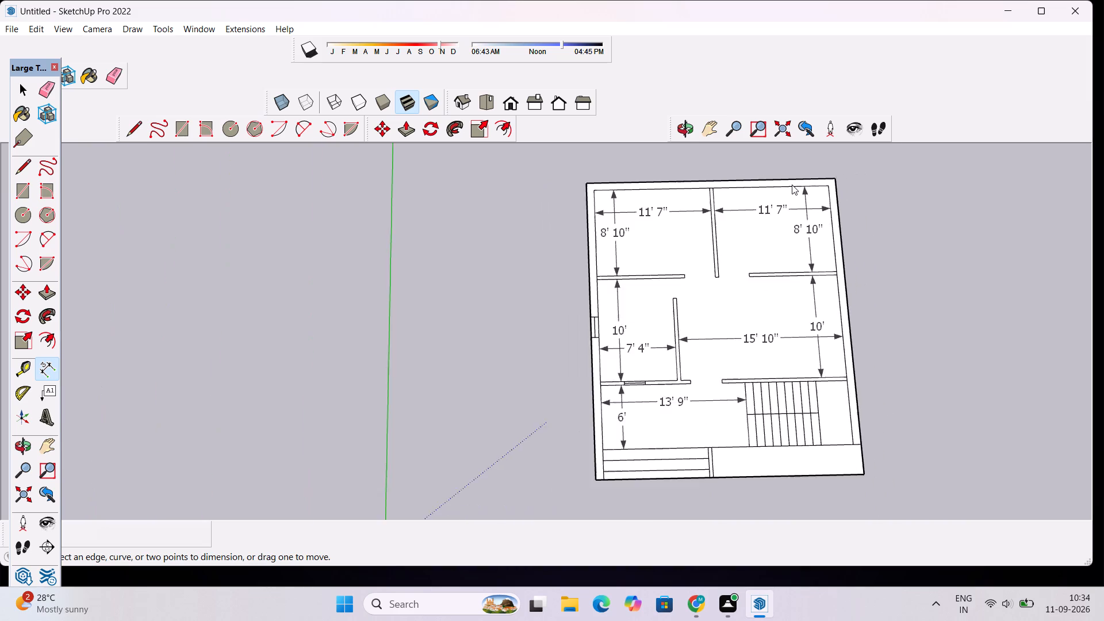
{"action": "scroll", "coordinate": [792, 185], "scroll_direction": "down", "scroll_amount": 10}
{"action": "scroll", "coordinate": [783, 199], "scroll_direction": "up", "scroll_amount": 5}
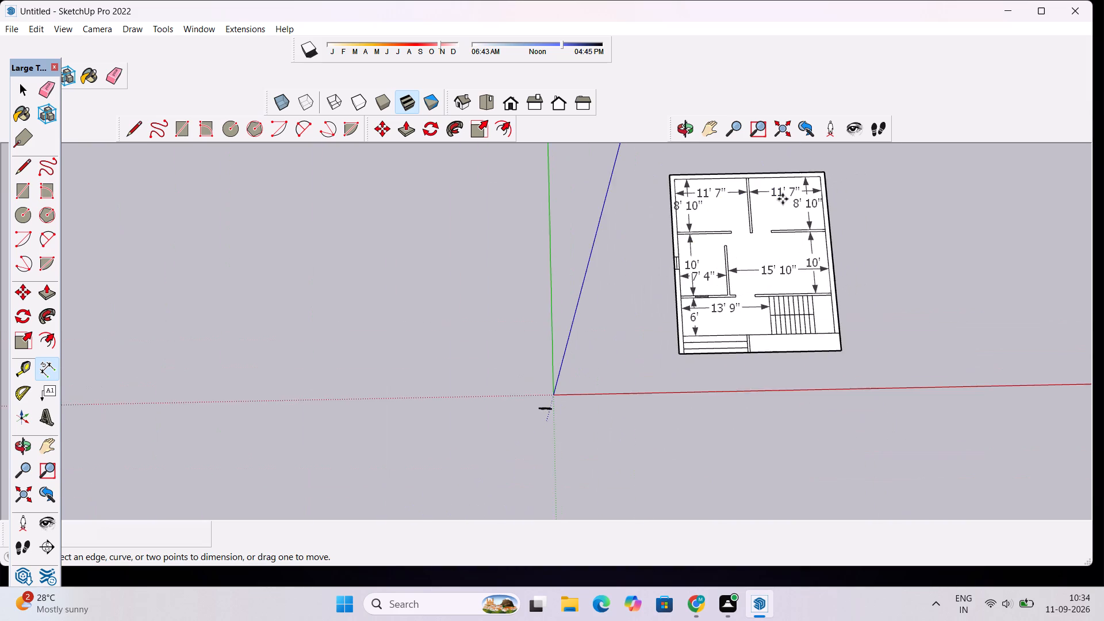
{"action": "scroll", "coordinate": [783, 199], "scroll_direction": "up", "scroll_amount": 7}
{"action": "scroll", "coordinate": [784, 188], "scroll_direction": "down", "scroll_amount": 3}
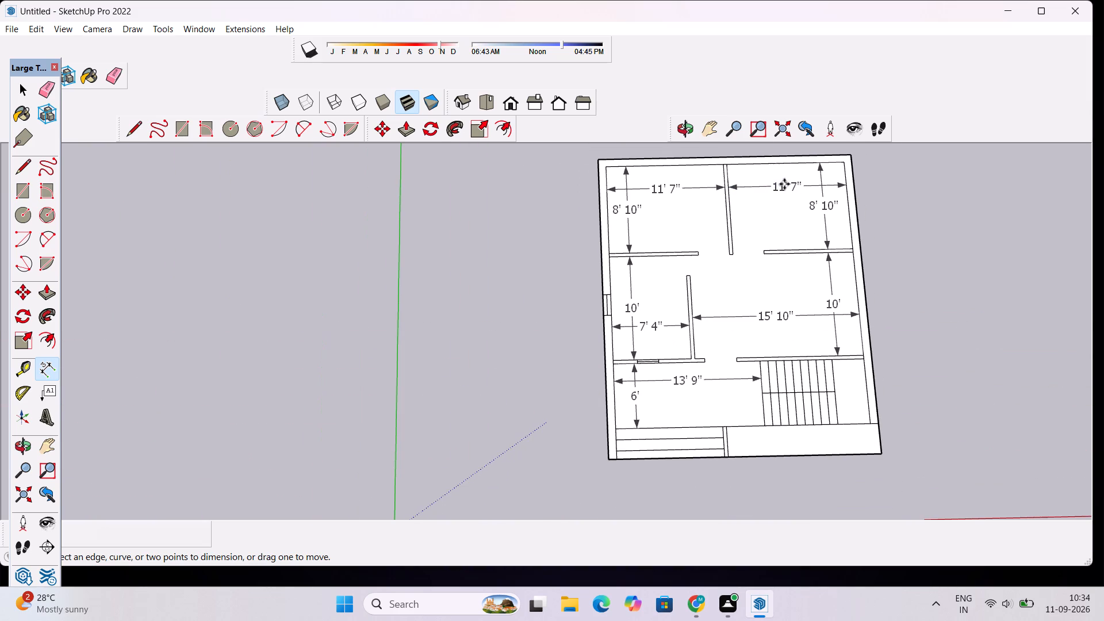
{"action": "scroll", "coordinate": [800, 258], "scroll_direction": "down", "scroll_amount": 3}
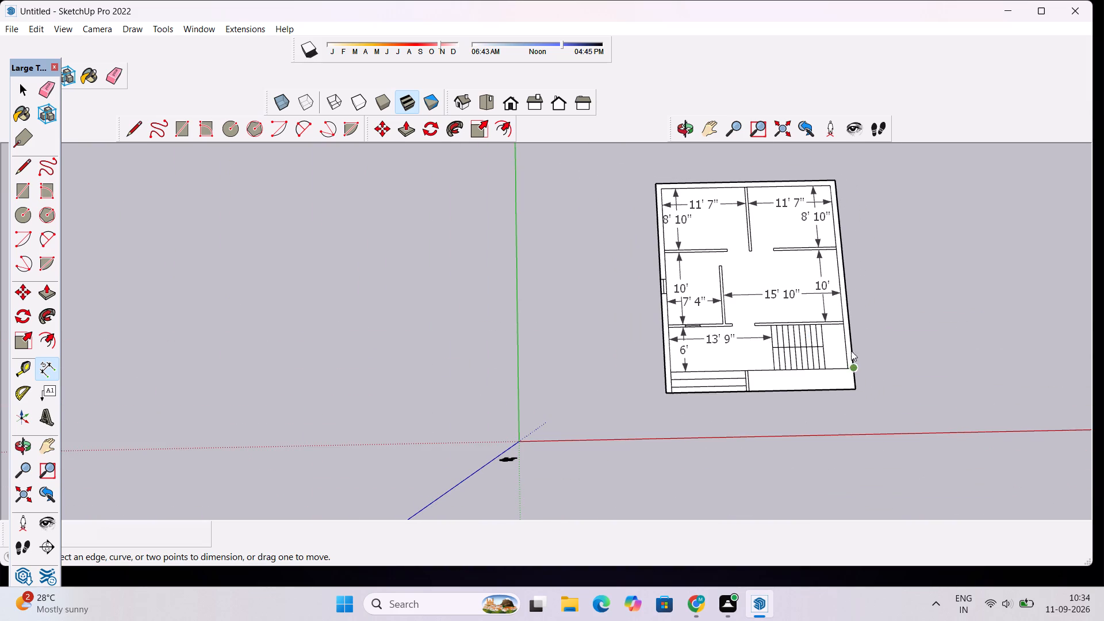
{"action": "scroll", "coordinate": [851, 329], "scroll_direction": "up", "scroll_amount": 12}
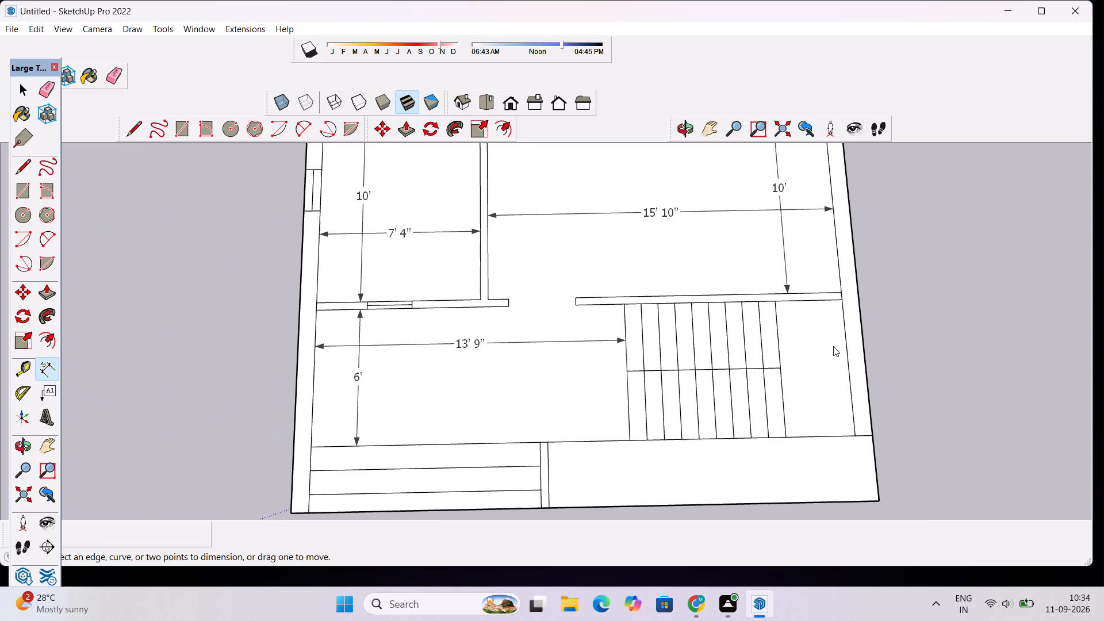
{"action": "scroll", "coordinate": [833, 346], "scroll_direction": "up", "scroll_amount": 4}
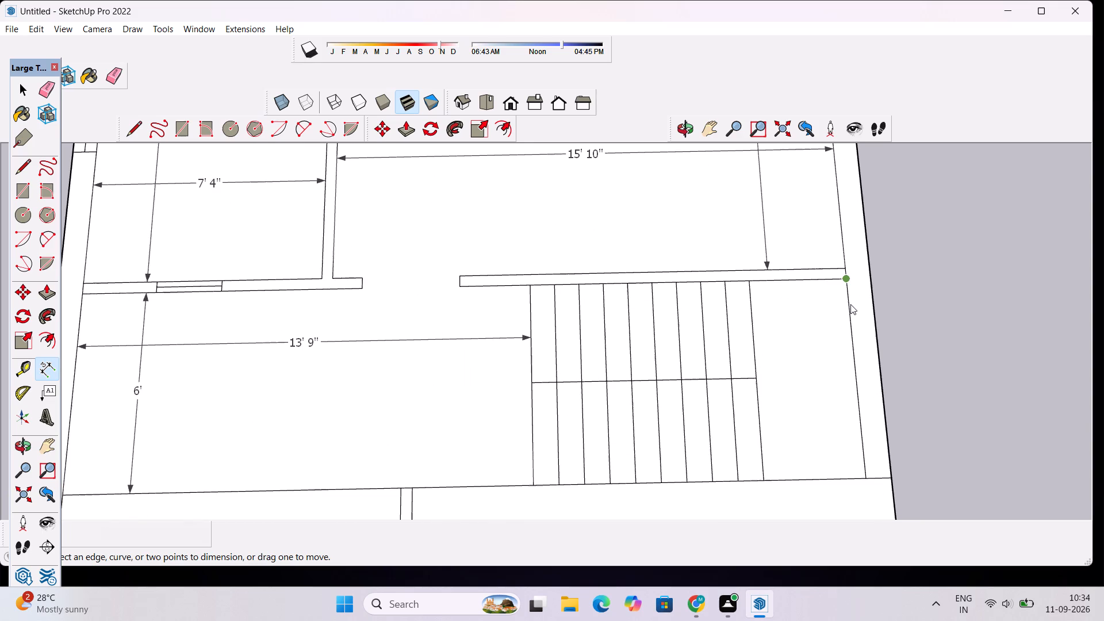
{"action": "left_click", "coordinate": [850, 309]}
{"action": "left_click", "coordinate": [826, 319]}
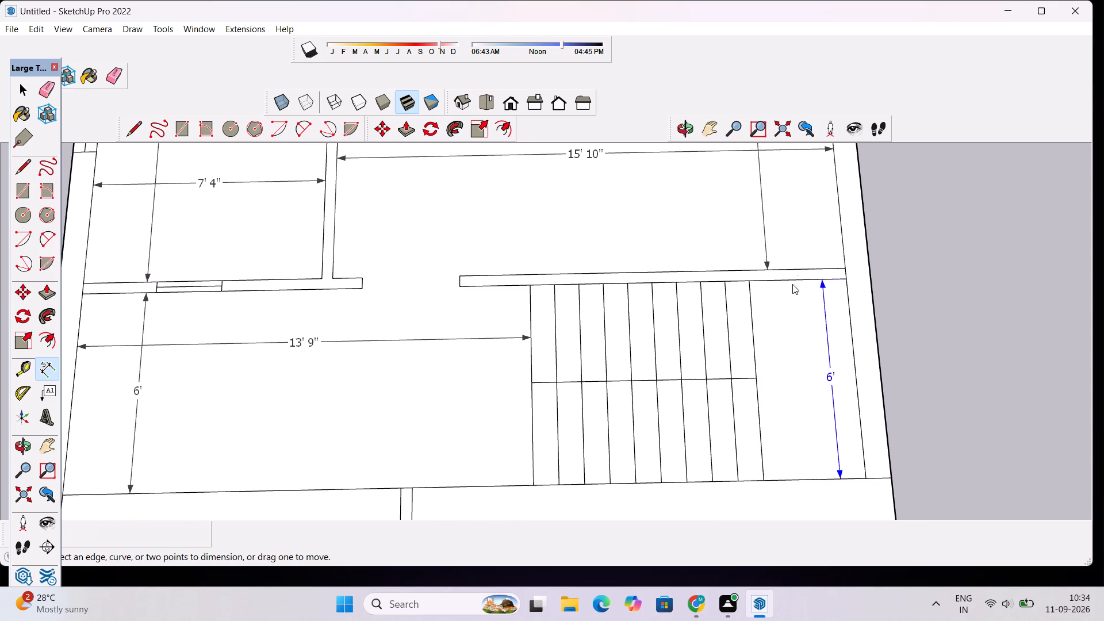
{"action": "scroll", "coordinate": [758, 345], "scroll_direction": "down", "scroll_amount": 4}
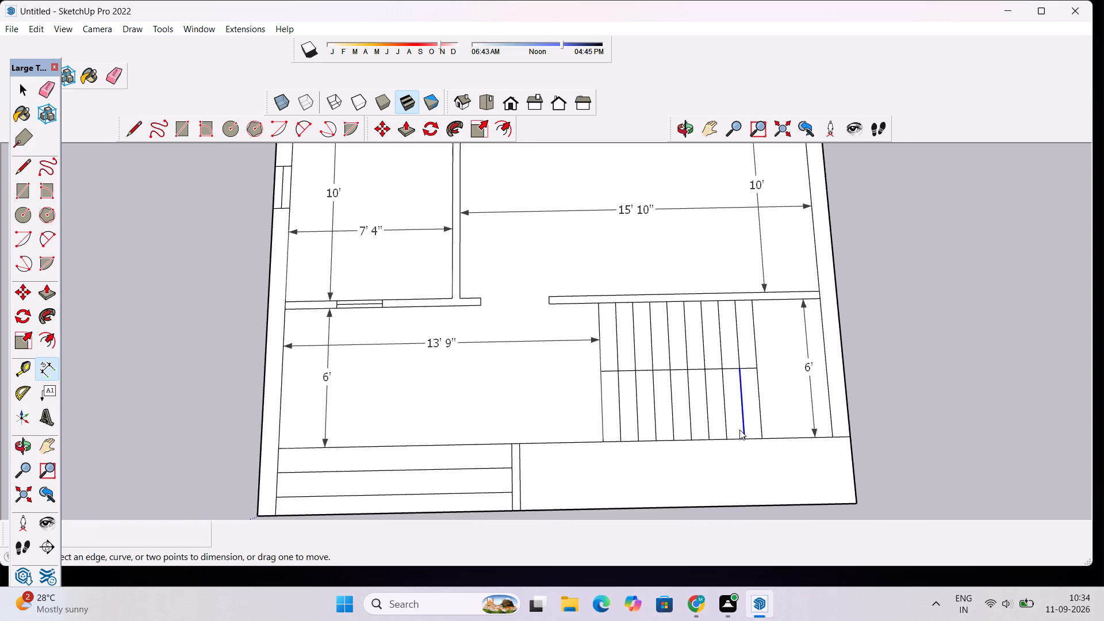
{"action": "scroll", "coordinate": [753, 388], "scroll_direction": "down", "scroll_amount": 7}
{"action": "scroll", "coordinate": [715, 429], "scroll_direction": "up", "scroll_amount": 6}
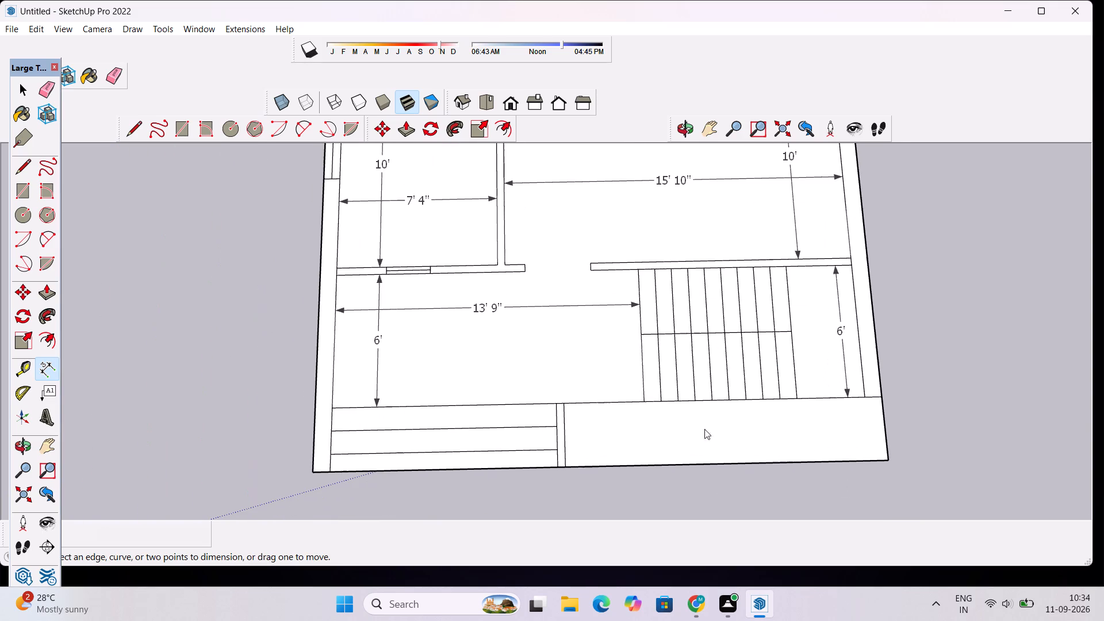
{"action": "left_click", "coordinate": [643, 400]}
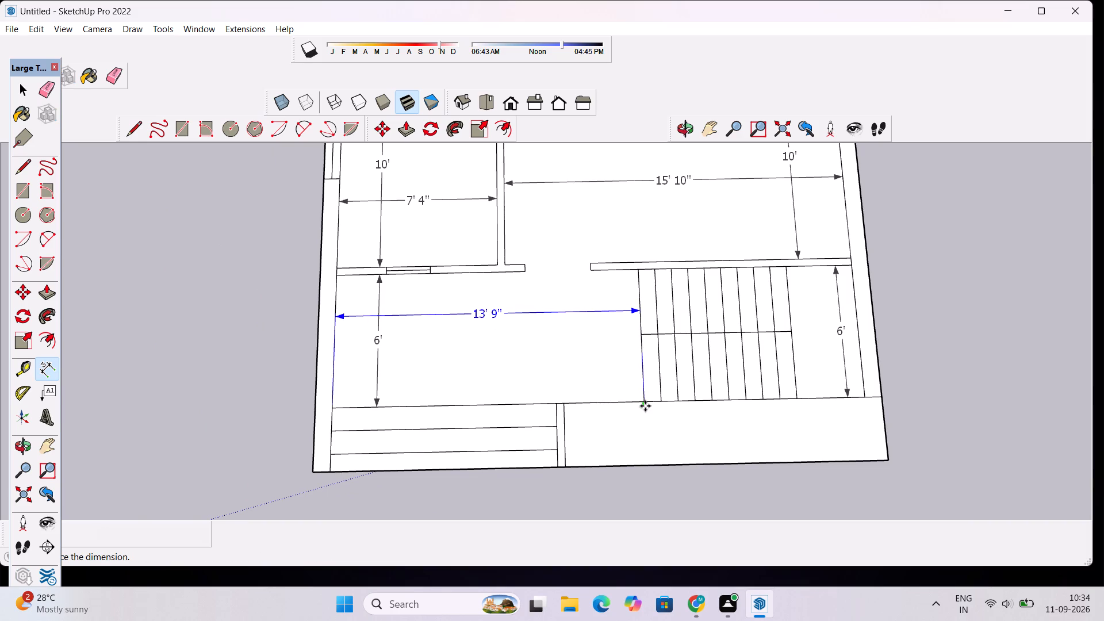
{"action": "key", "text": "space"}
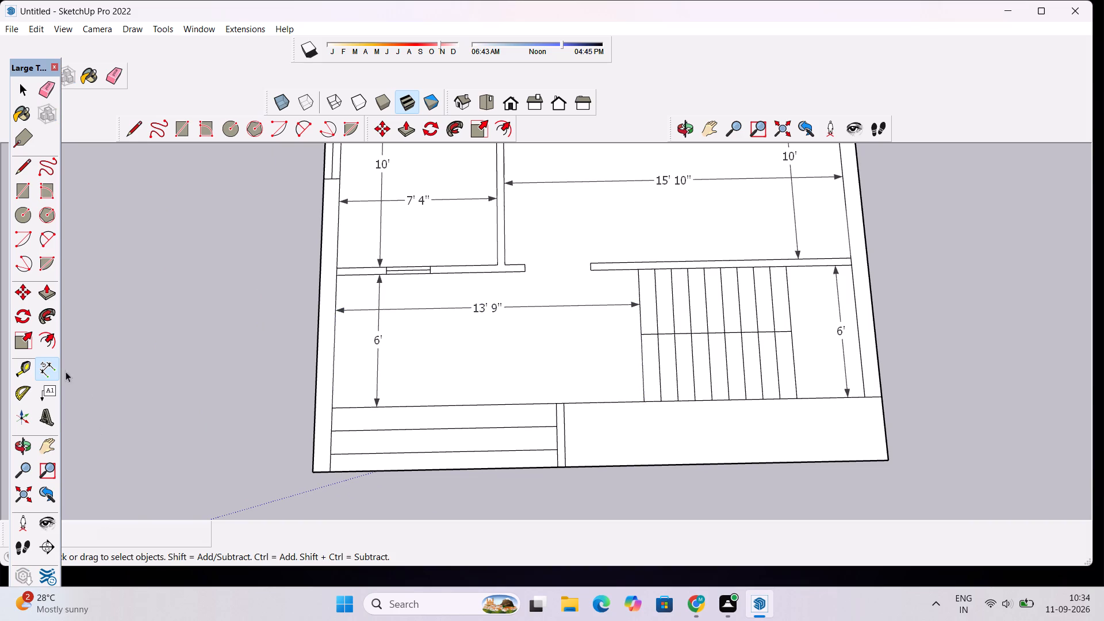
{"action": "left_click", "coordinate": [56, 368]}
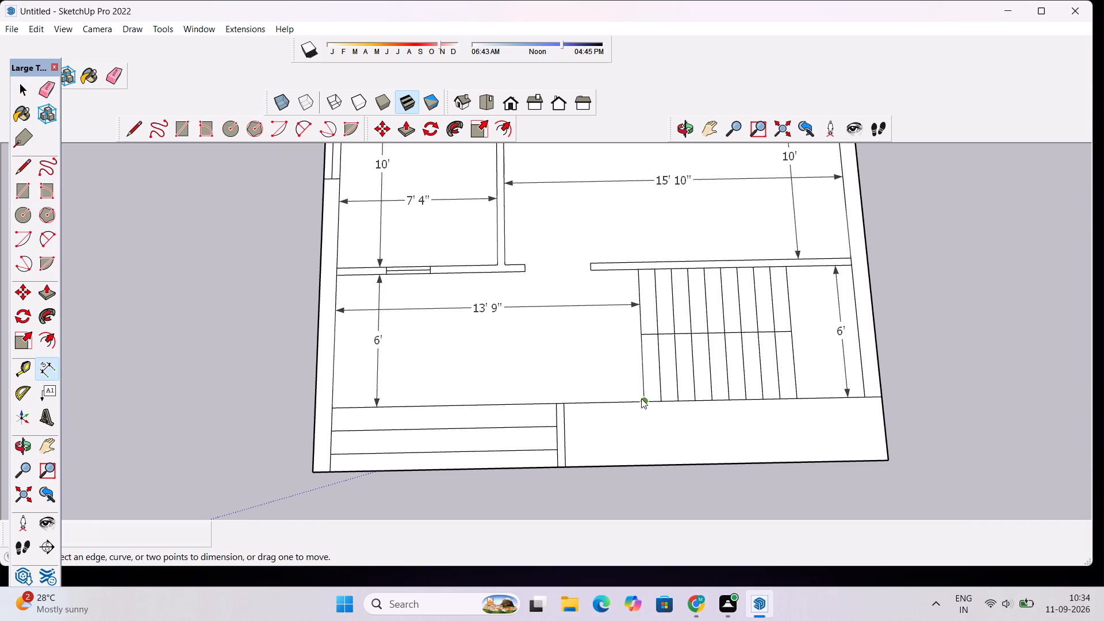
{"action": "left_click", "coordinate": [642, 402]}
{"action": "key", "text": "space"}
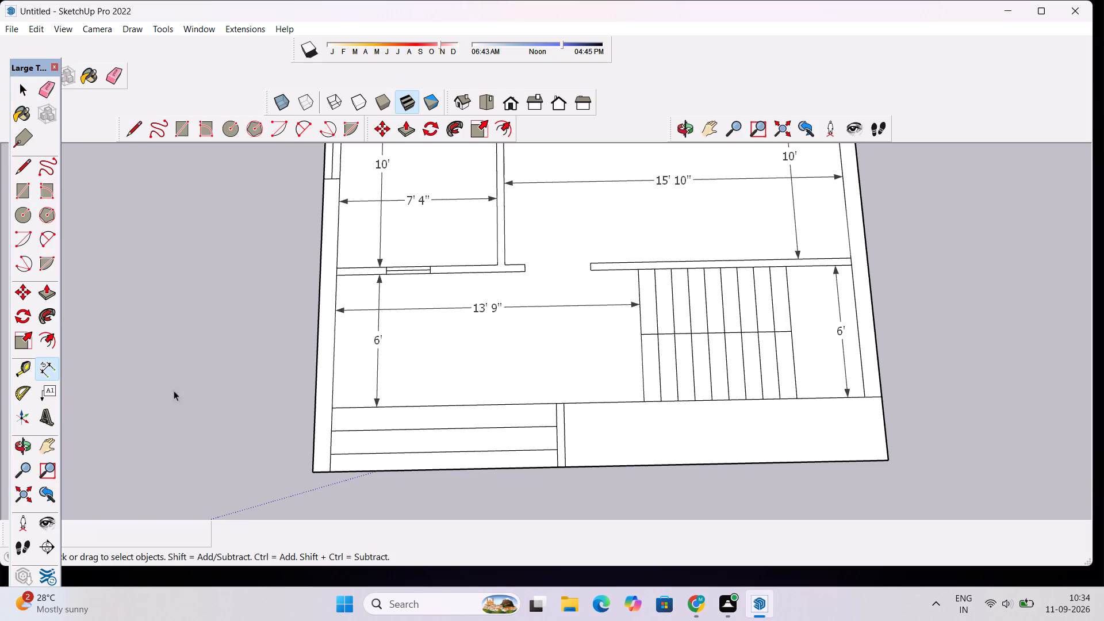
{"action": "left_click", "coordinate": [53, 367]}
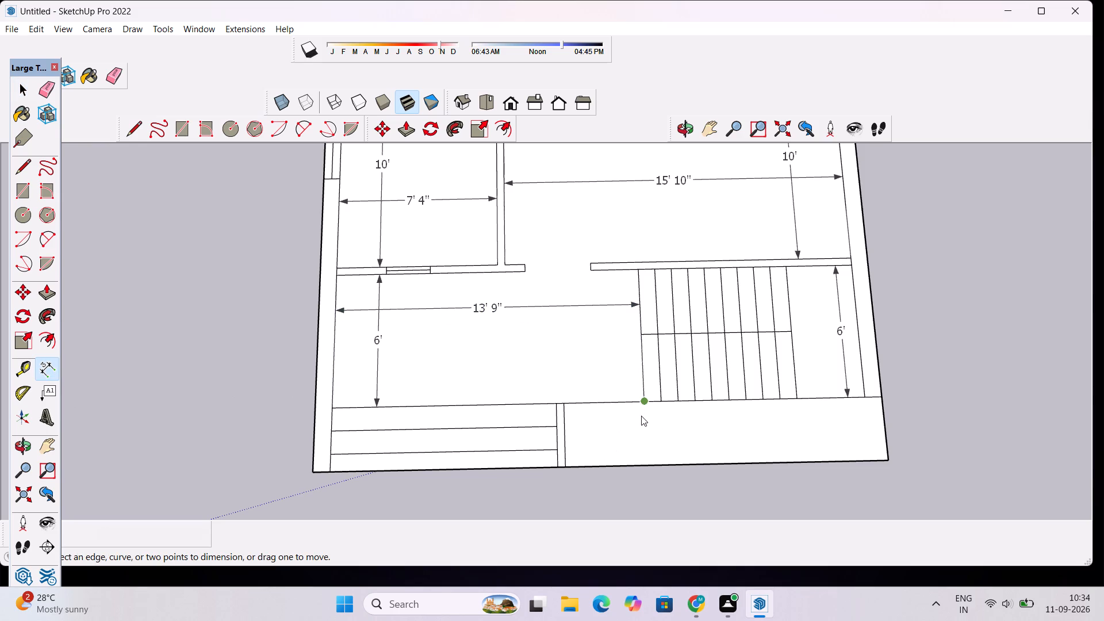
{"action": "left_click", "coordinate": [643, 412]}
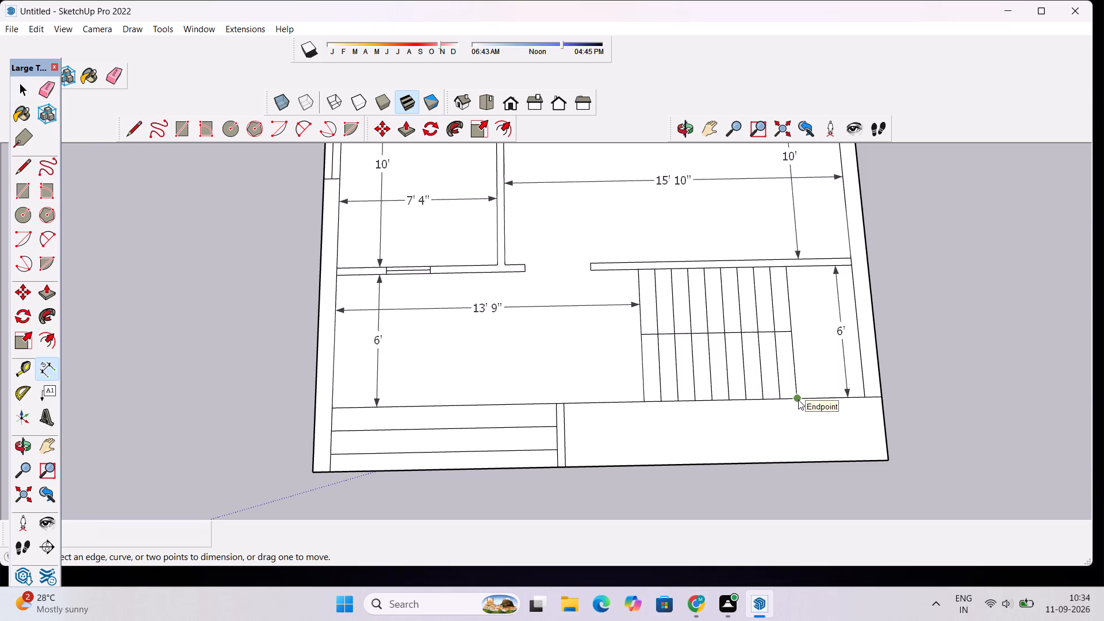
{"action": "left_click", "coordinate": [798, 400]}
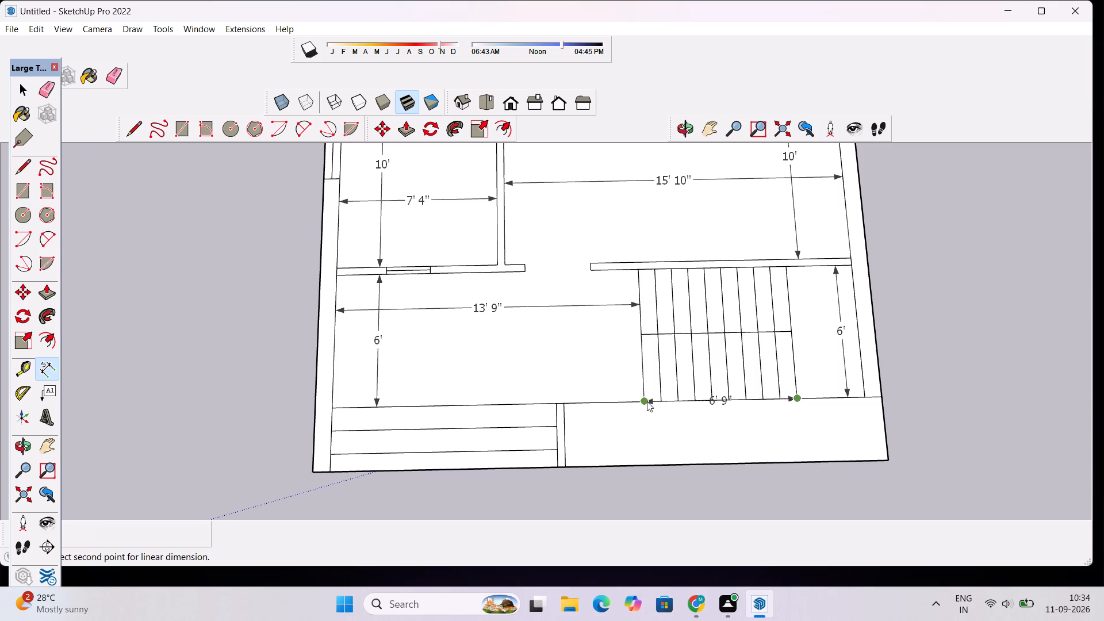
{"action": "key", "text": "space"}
Select all the connected geometry of the floor plan, without the dimensions, and make it a group.
{"action": "scroll", "coordinate": [819, 376], "scroll_direction": "down", "scroll_amount": 7}
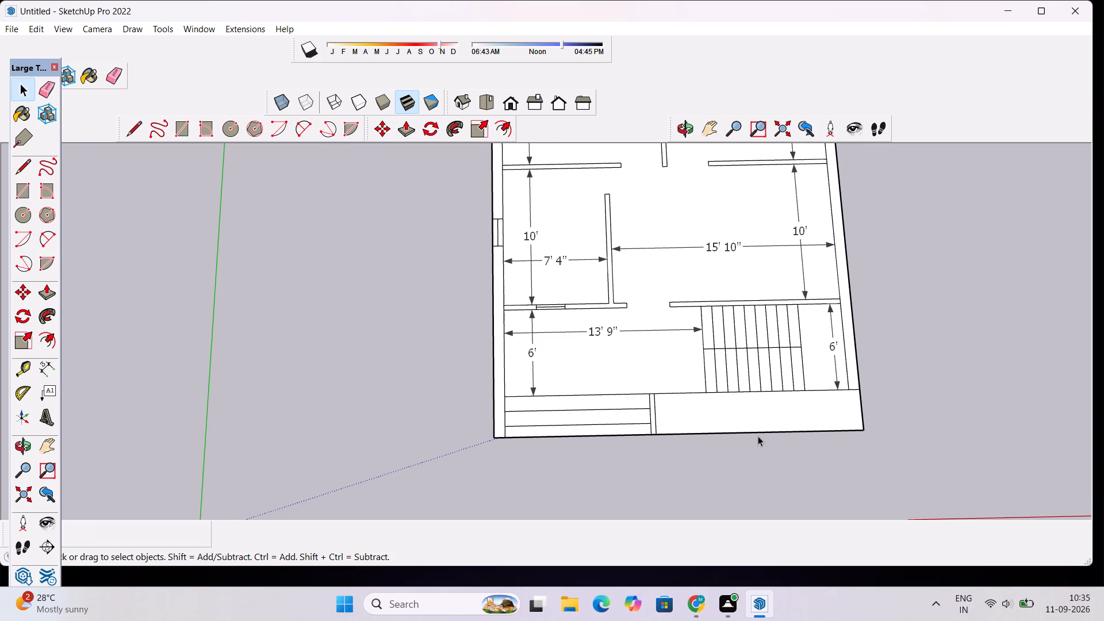
{"action": "scroll", "coordinate": [758, 436], "scroll_direction": "up", "scroll_amount": 6}
{"action": "scroll", "coordinate": [758, 435], "scroll_direction": "down", "scroll_amount": 6}
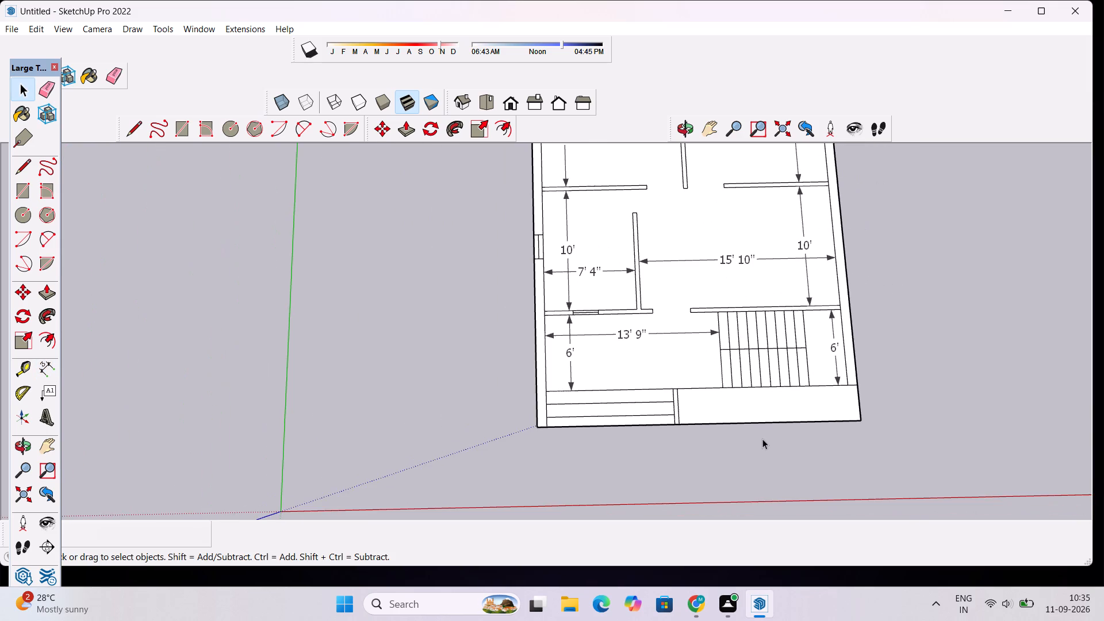
{"action": "scroll", "coordinate": [762, 439], "scroll_direction": "down", "scroll_amount": 9}
{"action": "triple_click", "coordinate": [780, 333]}
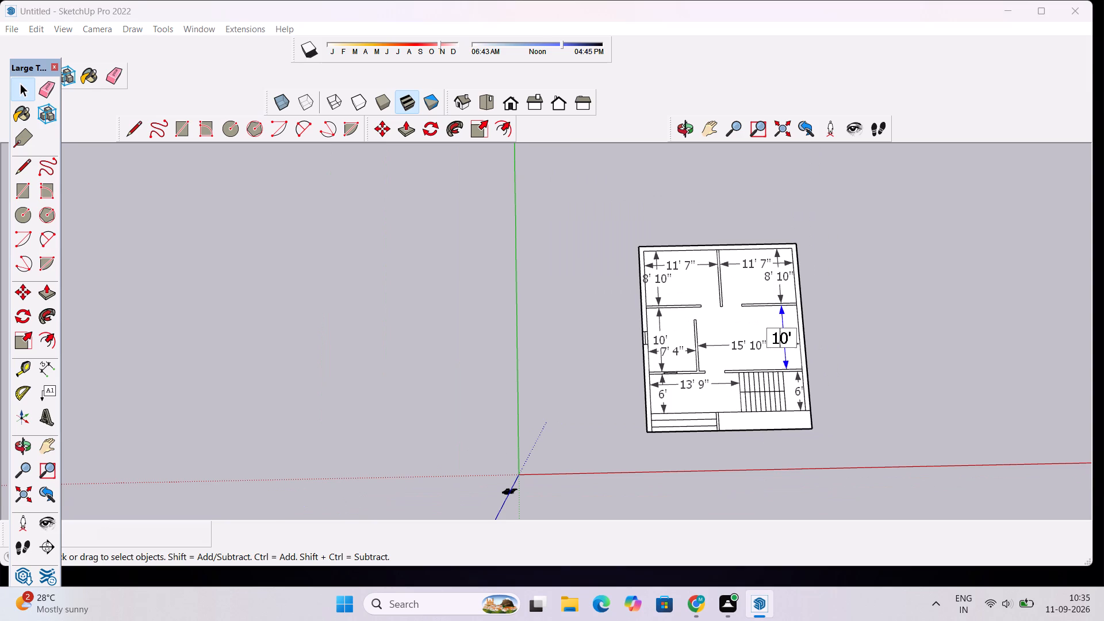
{"action": "left_click", "coordinate": [780, 333]}
{"action": "left_click", "coordinate": [894, 289]}
{"action": "key", "text": "space"}
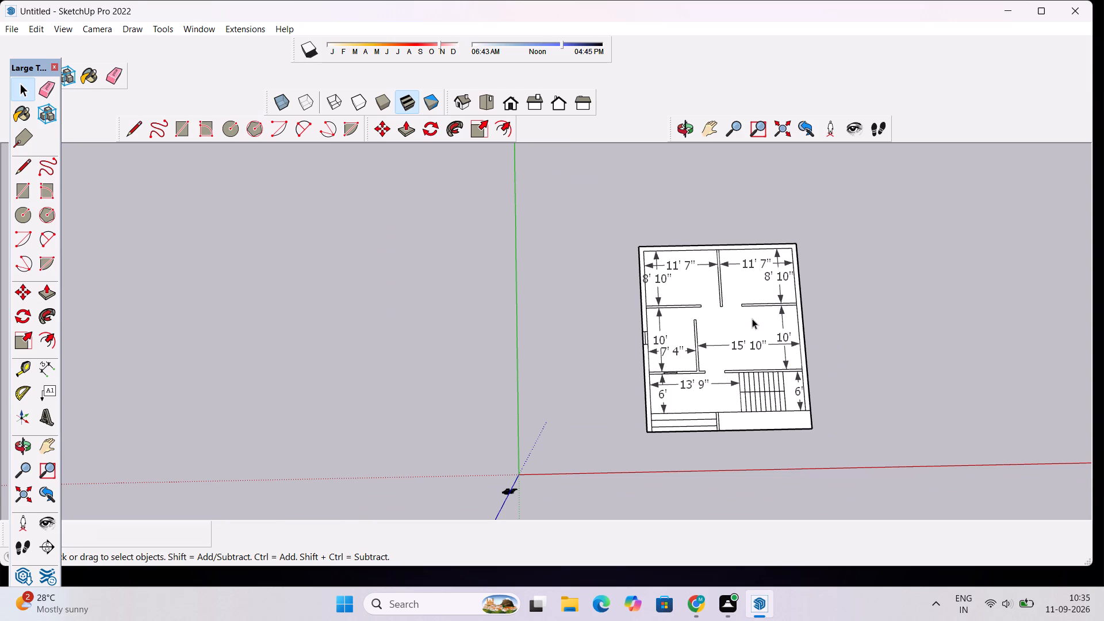
{"action": "triple_click", "coordinate": [752, 319]}
{"action": "right_click", "coordinate": [750, 320]}
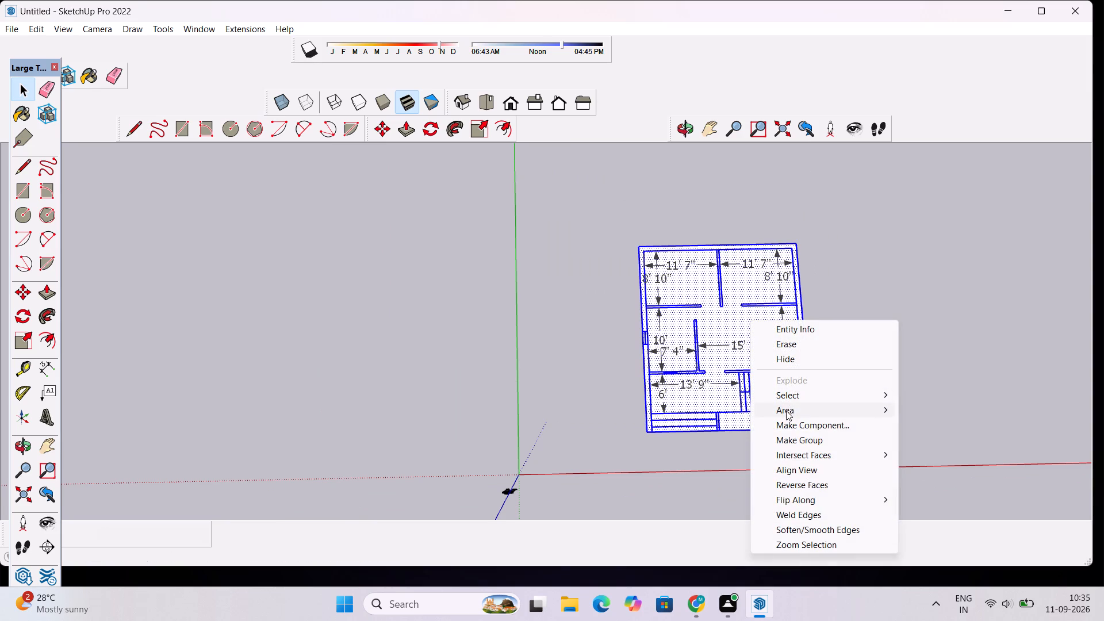
{"action": "left_click", "coordinate": [796, 440]}
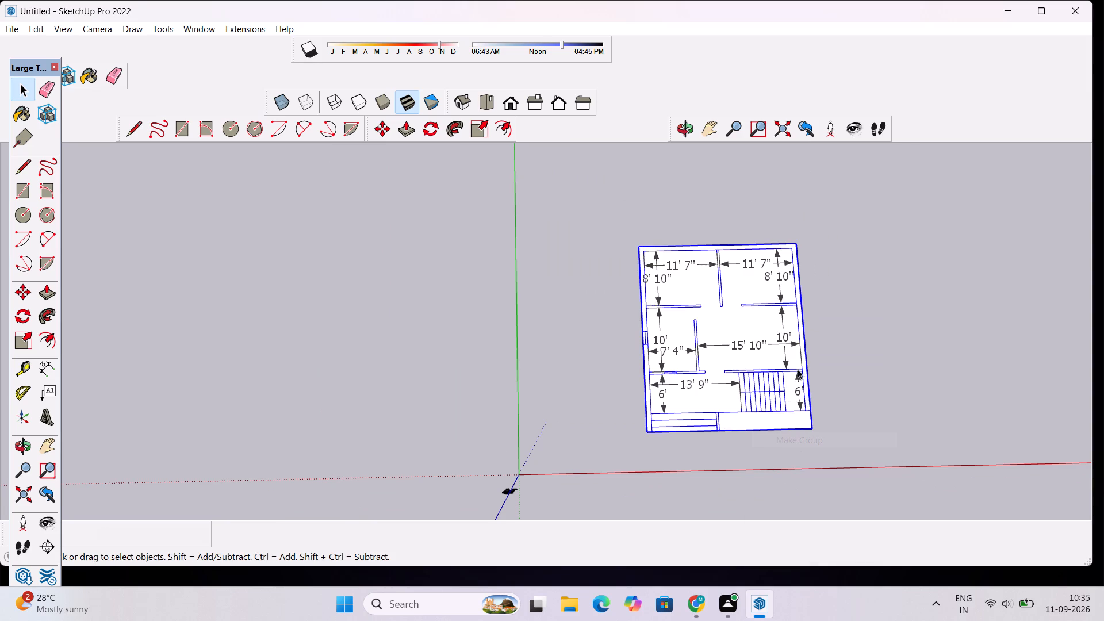
Copy the floor plan group about 50' 10" along the green axis, clear of the dimensioned original.
{"action": "key", "text": "m"}
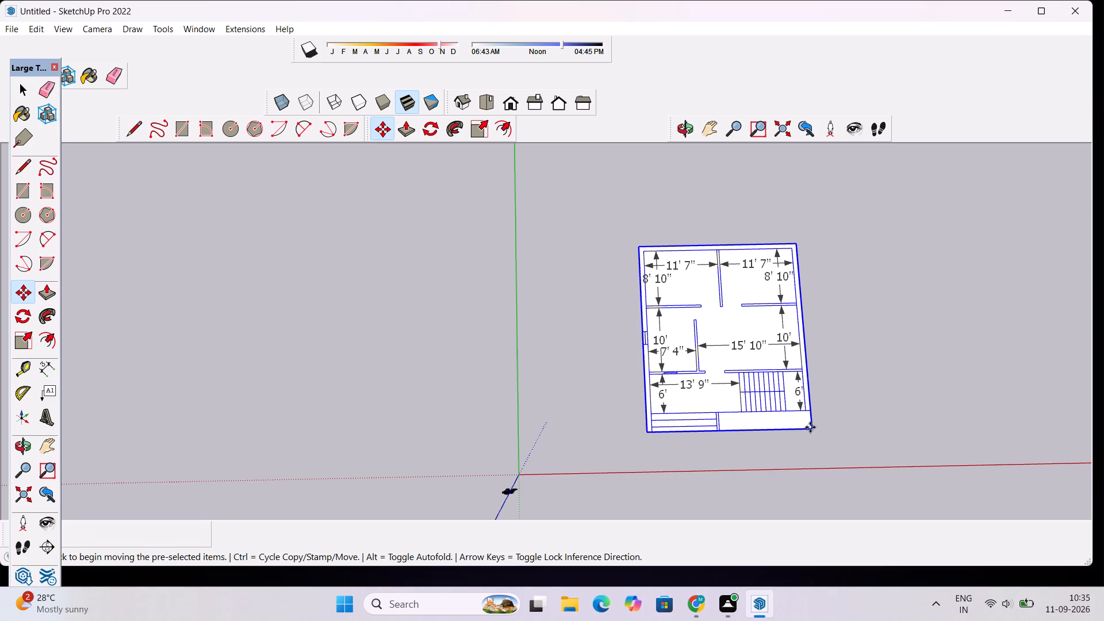
{"action": "left_click", "coordinate": [810, 427]}
{"action": "scroll", "coordinate": [859, 415], "scroll_direction": "down", "scroll_amount": 7}
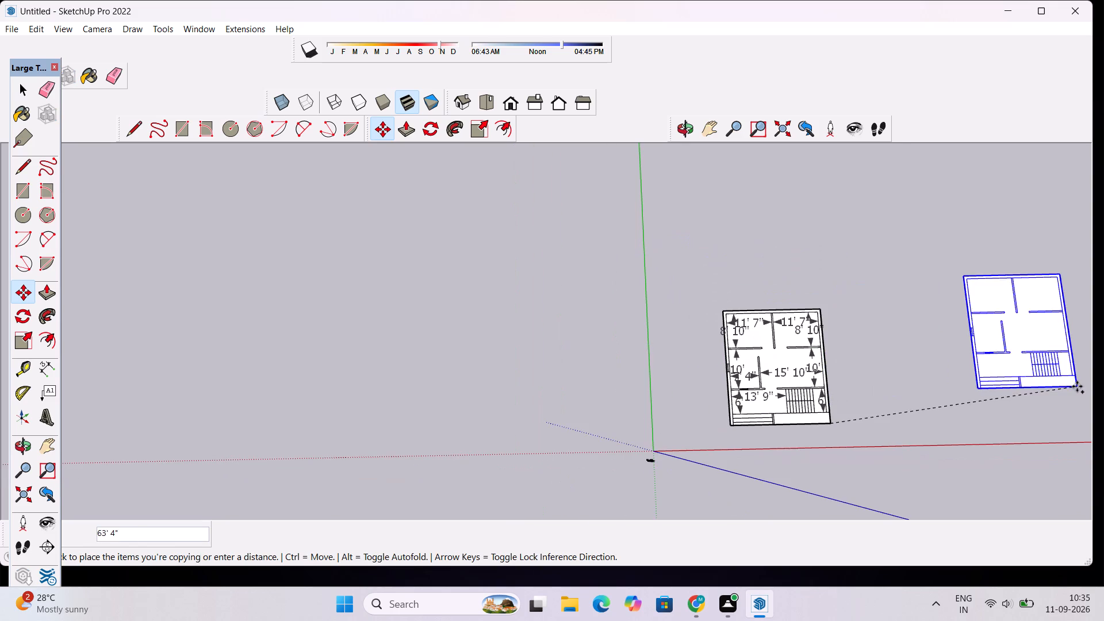
{"action": "scroll", "coordinate": [1024, 413], "scroll_direction": "up", "scroll_amount": 6}
{"action": "scroll", "coordinate": [1024, 413], "scroll_direction": "down", "scroll_amount": 6}
{"action": "scroll", "coordinate": [861, 393], "scroll_direction": "down", "scroll_amount": 2}
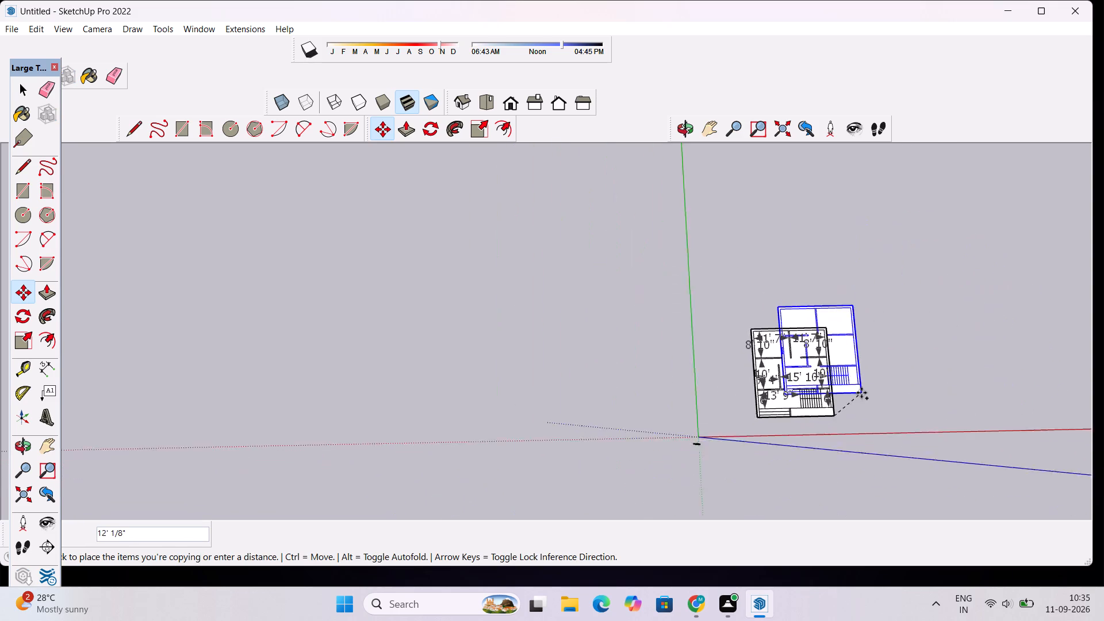
{"action": "scroll", "coordinate": [861, 393], "scroll_direction": "down", "scroll_amount": 11}
{"action": "scroll", "coordinate": [844, 326], "scroll_direction": "up", "scroll_amount": 12}
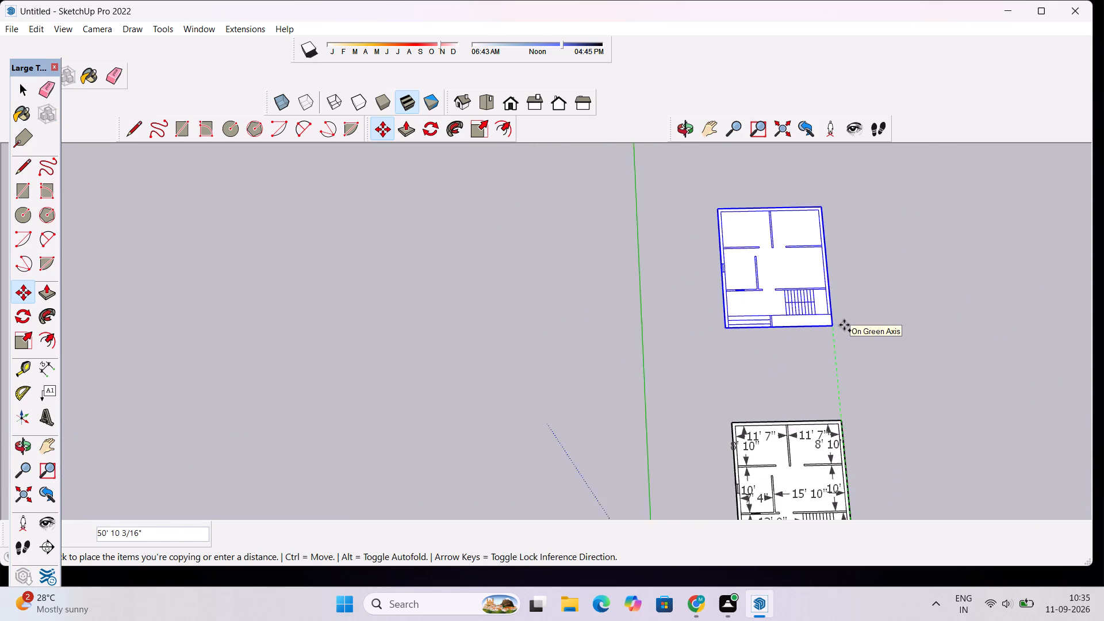
{"action": "scroll", "coordinate": [844, 325], "scroll_direction": "up", "scroll_amount": 2}
{"action": "left_click", "coordinate": [844, 325]}
{"action": "key", "text": "space"}
Examine the copied floor plan from above, checking its walls, openings, staircase and front steps.
{"action": "scroll", "coordinate": [841, 264], "scroll_direction": "down", "scroll_amount": 3}
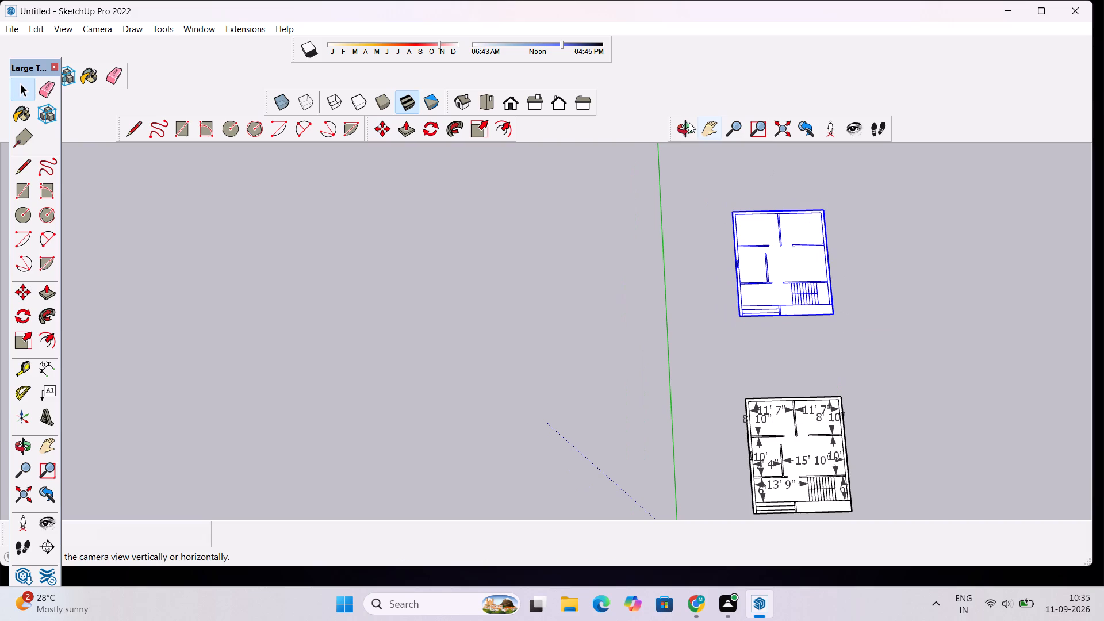
{"action": "left_click", "coordinate": [685, 123]}
{"action": "left_click_drag", "start_coordinate": [768, 185], "coordinate": [776, 147]}
{"action": "scroll", "coordinate": [802, 201], "scroll_direction": "up", "scroll_amount": 5}
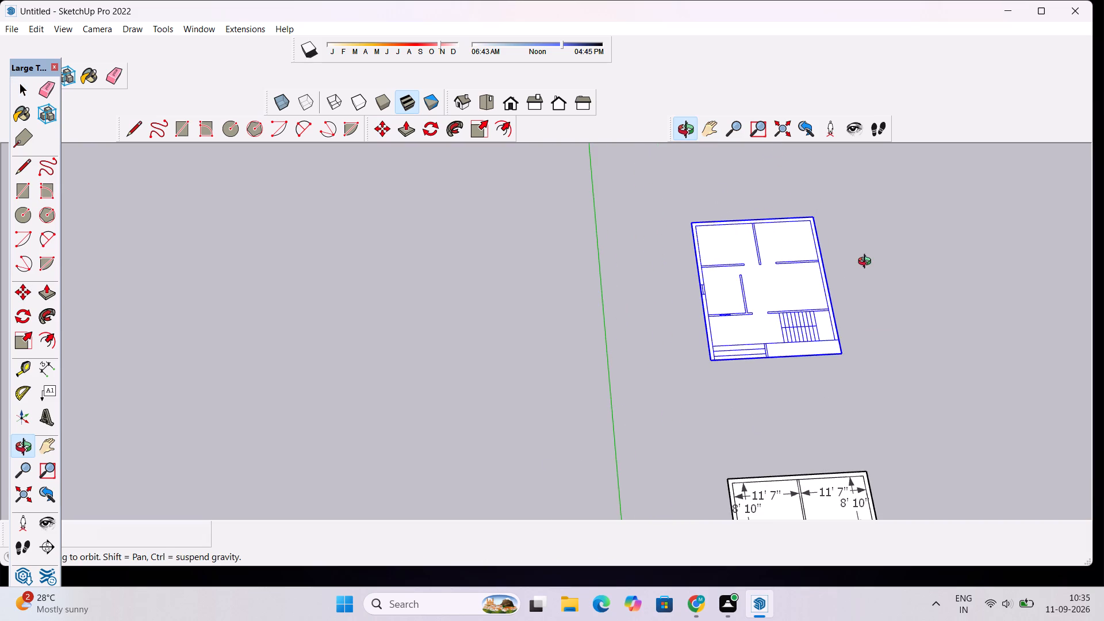
{"action": "left_click_drag", "start_coordinate": [864, 265], "coordinate": [800, 271]}
{"action": "scroll", "coordinate": [865, 236], "scroll_direction": "up", "scroll_amount": 5}
{"action": "left_click_drag", "start_coordinate": [642, 353], "coordinate": [720, 370]}
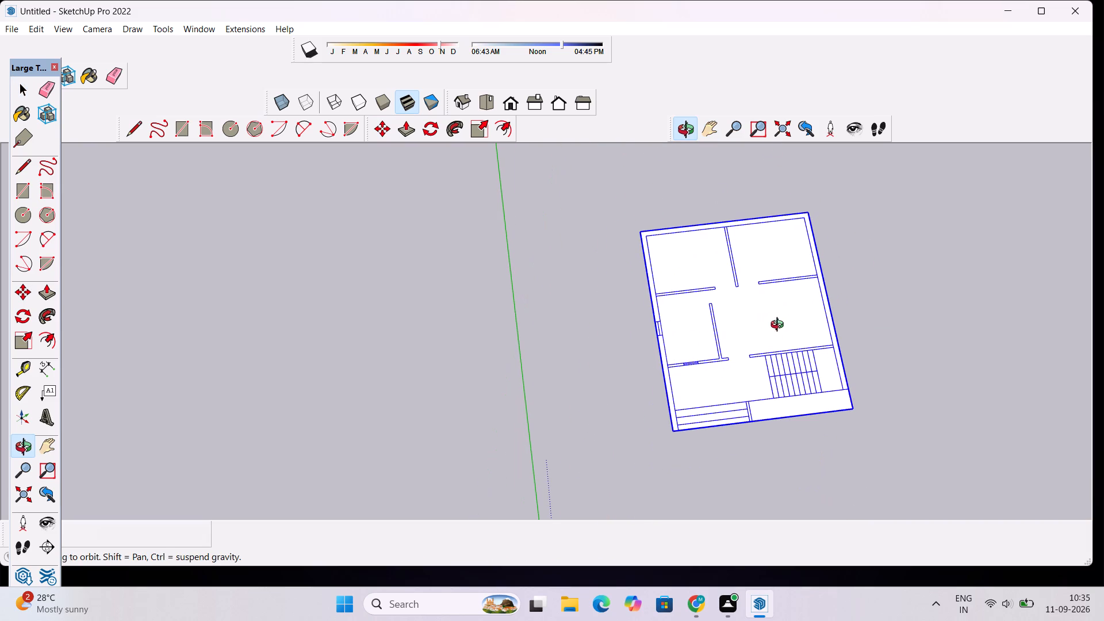
{"action": "scroll", "coordinate": [830, 308], "scroll_direction": "down", "scroll_amount": 5}
{"action": "scroll", "coordinate": [844, 273], "scroll_direction": "up", "scroll_amount": 6}
{"action": "left_click_drag", "start_coordinate": [861, 320], "coordinate": [862, 320]}
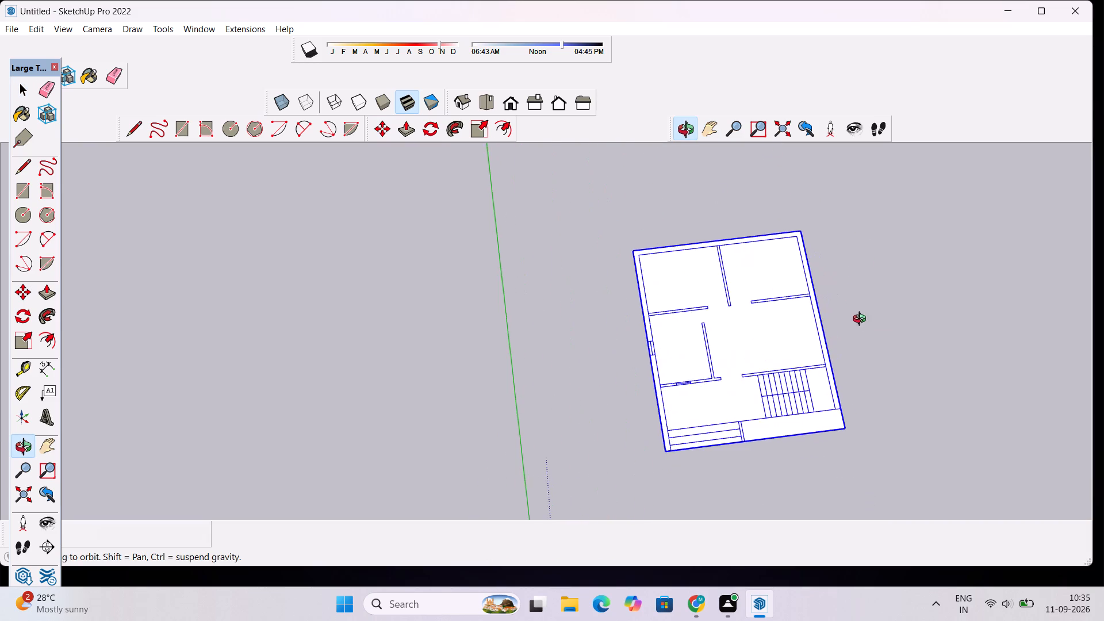
{"action": "left_click_drag", "start_coordinate": [862, 320], "coordinate": [830, 320]}
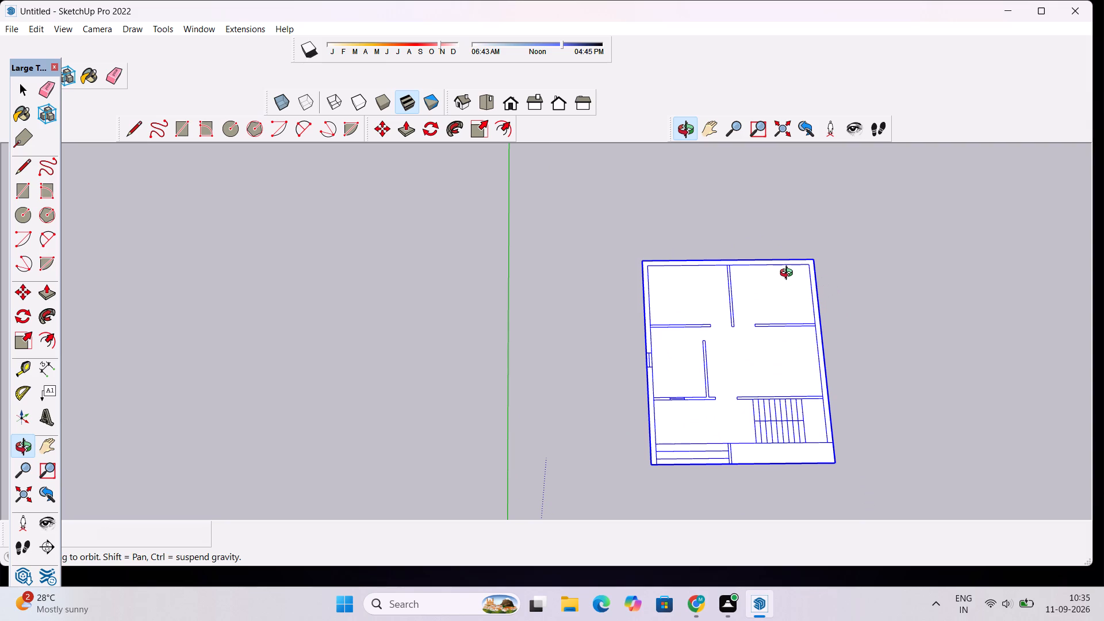
{"action": "scroll", "coordinate": [784, 278], "scroll_direction": "up", "scroll_amount": 4}
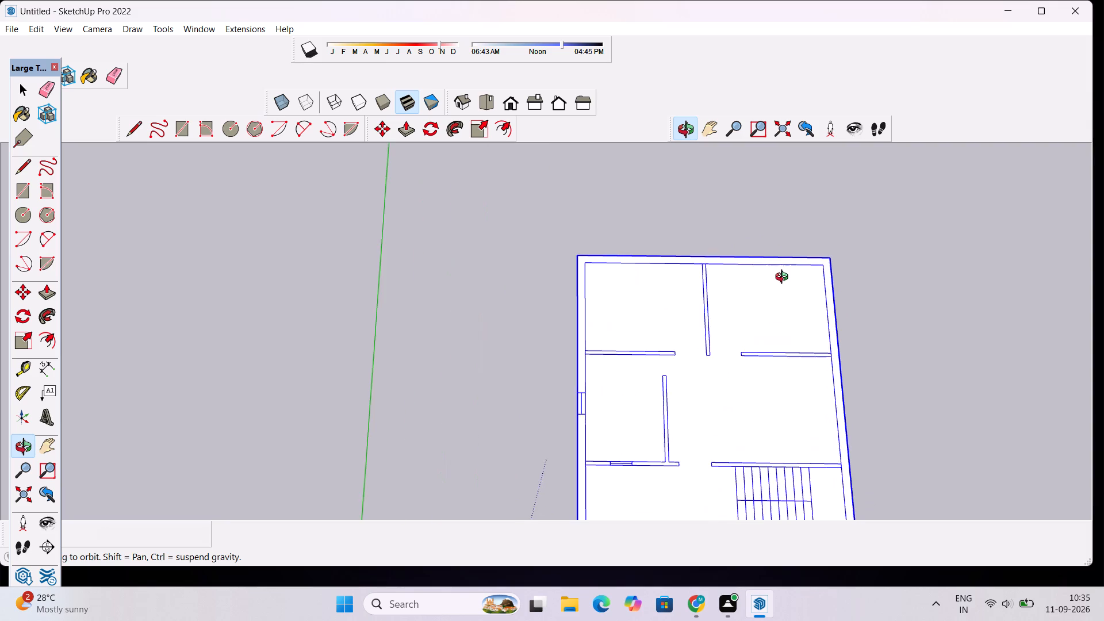
{"action": "scroll", "coordinate": [784, 278], "scroll_direction": "up", "scroll_amount": 1}
{"action": "scroll", "coordinate": [784, 278], "scroll_direction": "down", "scroll_amount": 5}
{"action": "left_click_drag", "start_coordinate": [794, 258], "coordinate": [796, 273]}
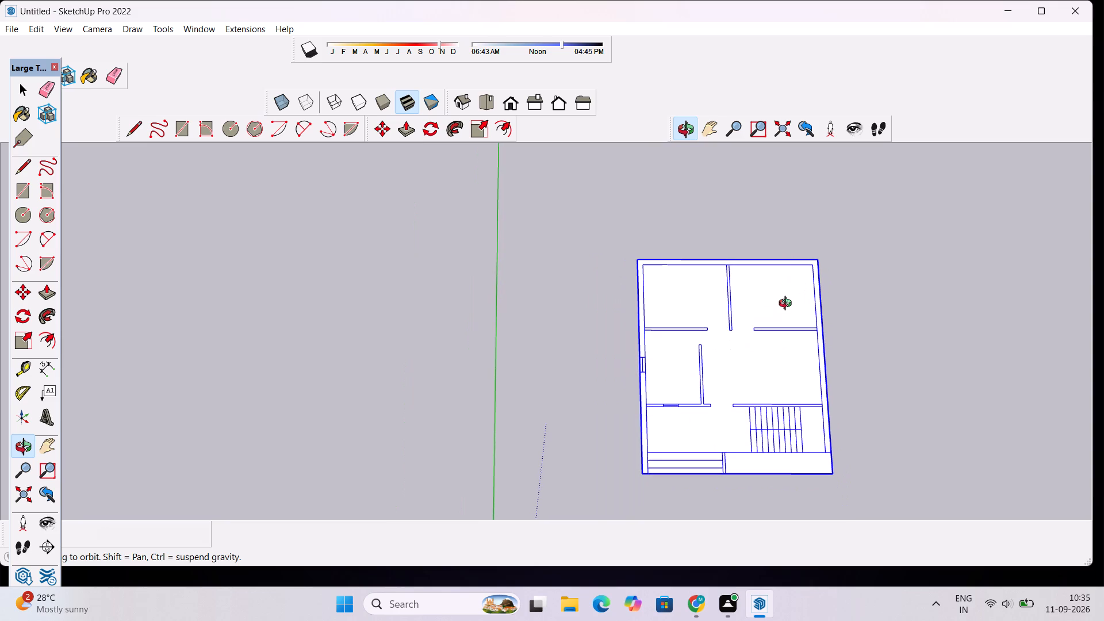
{"action": "scroll", "coordinate": [788, 305], "scroll_direction": "up", "scroll_amount": 5}
{"action": "scroll", "coordinate": [739, 274], "scroll_direction": "down", "scroll_amount": 2}
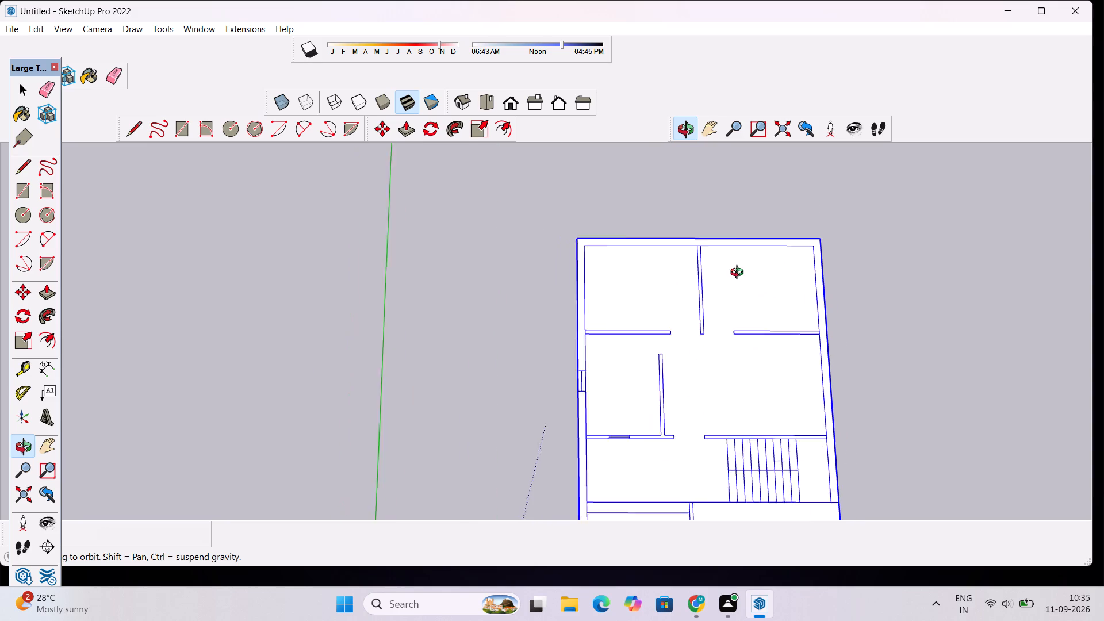
{"action": "scroll", "coordinate": [739, 274], "scroll_direction": "down", "scroll_amount": 4}
{"action": "left_click_drag", "start_coordinate": [734, 320], "coordinate": [732, 342]}
{"action": "scroll", "coordinate": [730, 266], "scroll_direction": "up", "scroll_amount": 4}
{"action": "left_click_drag", "start_coordinate": [789, 285], "coordinate": [761, 276]}
{"action": "left_click_drag", "start_coordinate": [761, 276], "coordinate": [789, 276]}
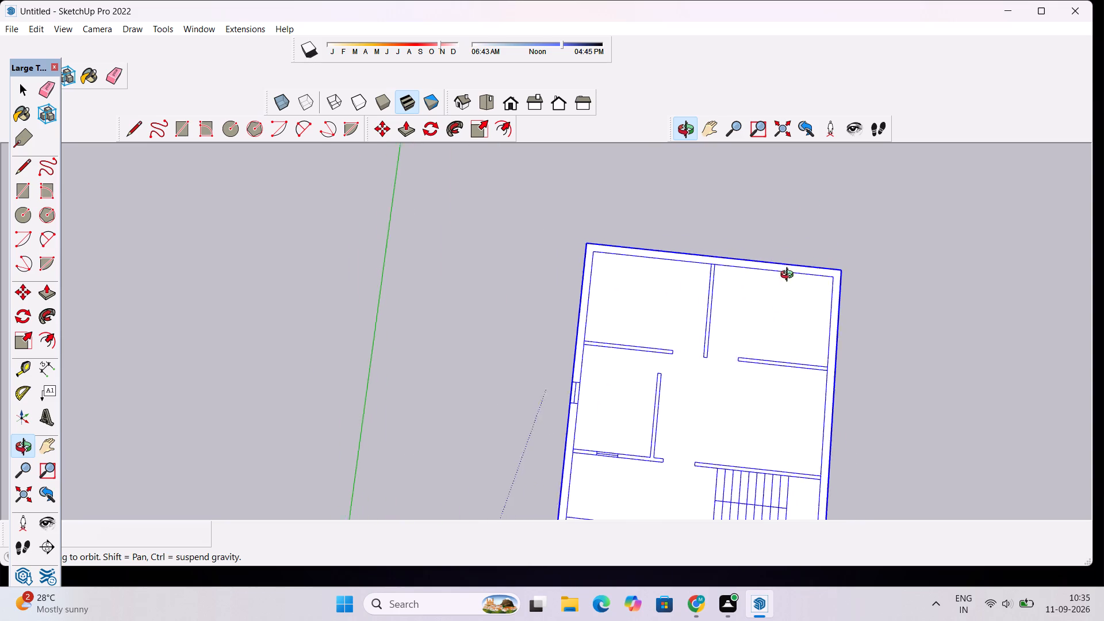
{"action": "left_click_drag", "start_coordinate": [789, 276], "coordinate": [821, 272]}
{"action": "left_click_drag", "start_coordinate": [832, 297], "coordinate": [795, 283]}
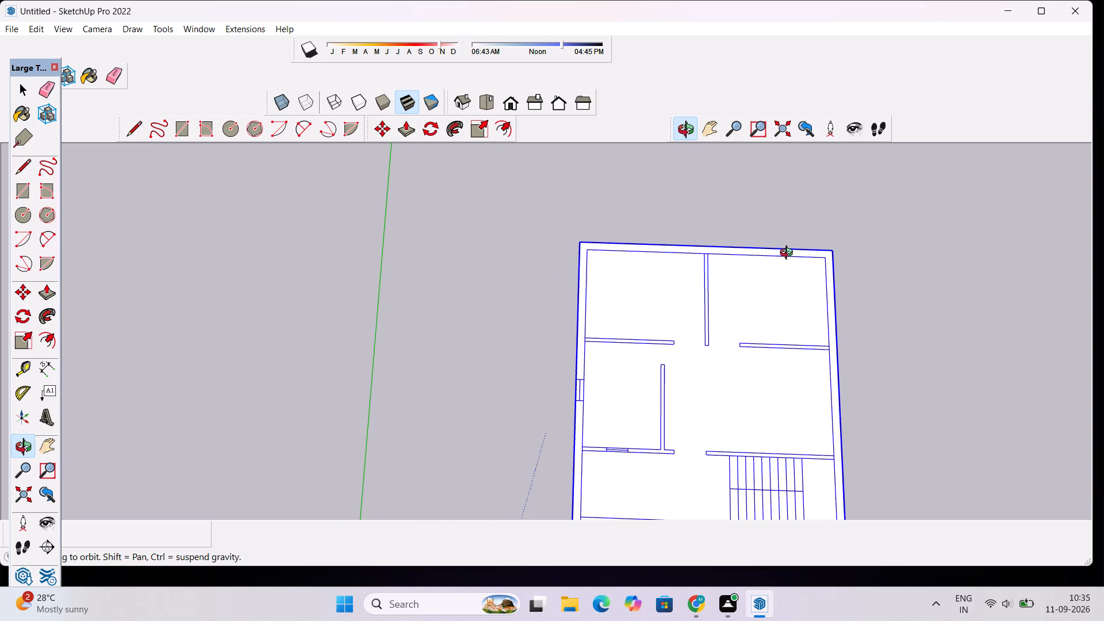
{"action": "scroll", "coordinate": [789, 252], "scroll_direction": "down", "scroll_amount": 6}
{"action": "left_click", "coordinate": [775, 254]}
{"action": "key", "text": "space"}
{"action": "scroll", "coordinate": [760, 385], "scroll_direction": "up", "scroll_amount": 3}
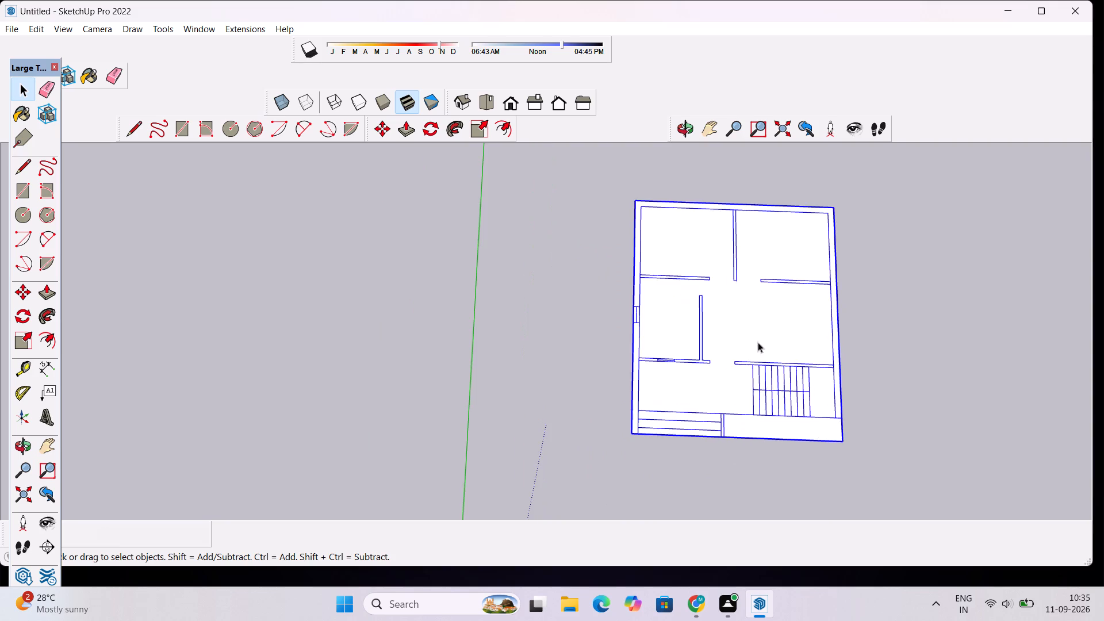
{"action": "scroll", "coordinate": [756, 335], "scroll_direction": "up", "scroll_amount": 4}
Explode the copied floor plan group into loose geometry and clear the selection.
{"action": "left_click", "coordinate": [890, 336]}
{"action": "double_click", "coordinate": [817, 325]}
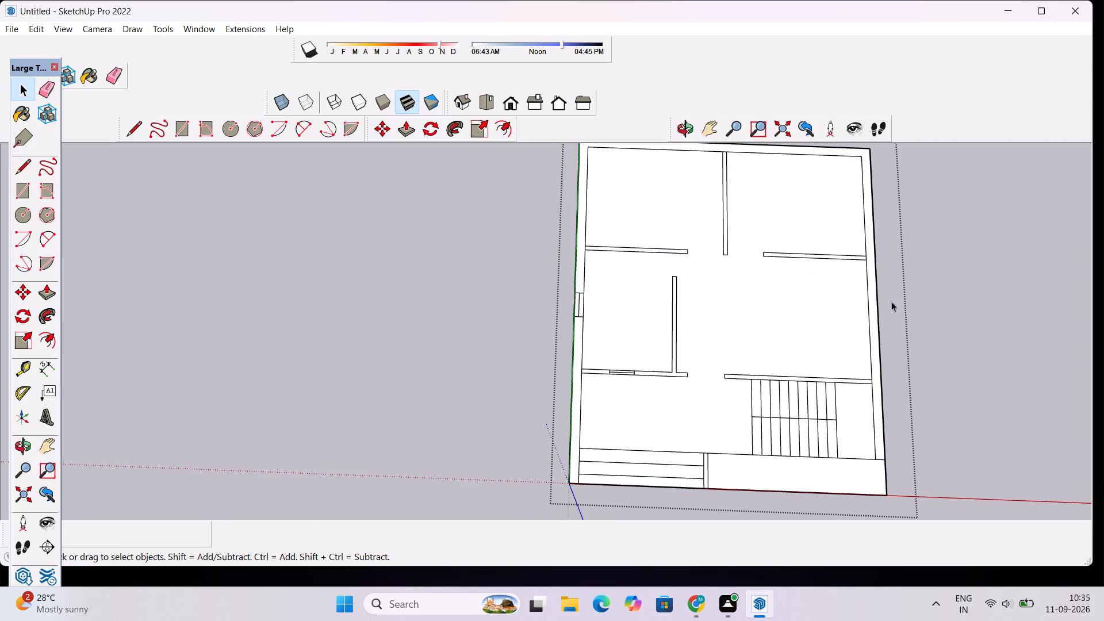
{"action": "left_click", "coordinate": [963, 286]}
{"action": "right_click", "coordinate": [790, 301]}
{"action": "left_click", "coordinate": [838, 392]}
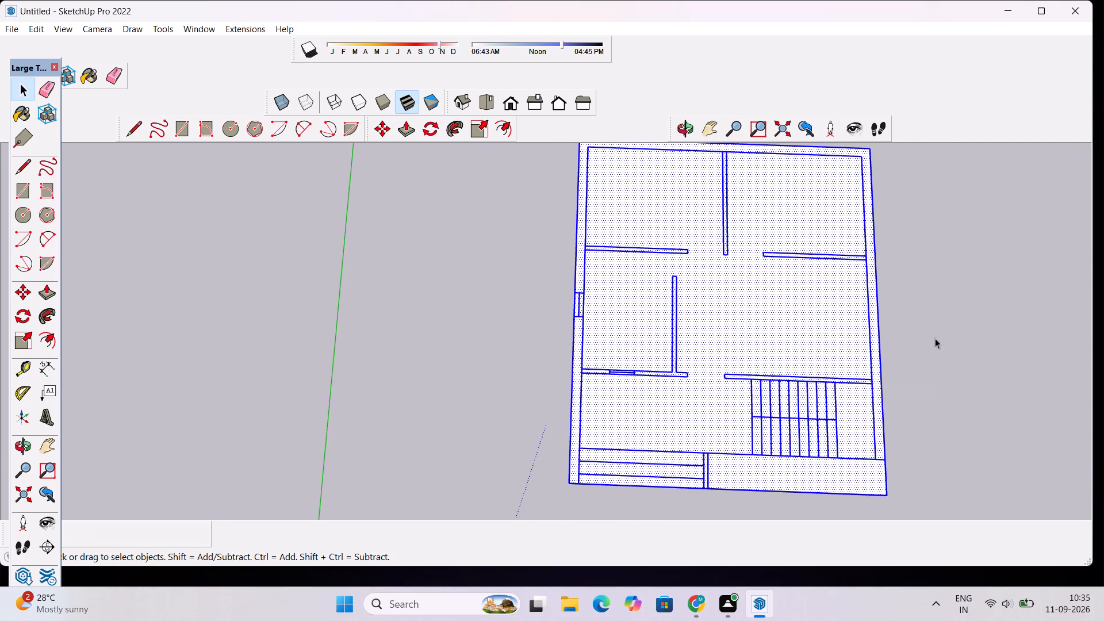
{"action": "left_click", "coordinate": [997, 322]}
Push/Pull the outer wall face of the copied floor plan upward to raise the walls.
{"action": "scroll", "coordinate": [886, 318], "scroll_direction": "down", "scroll_amount": 5}
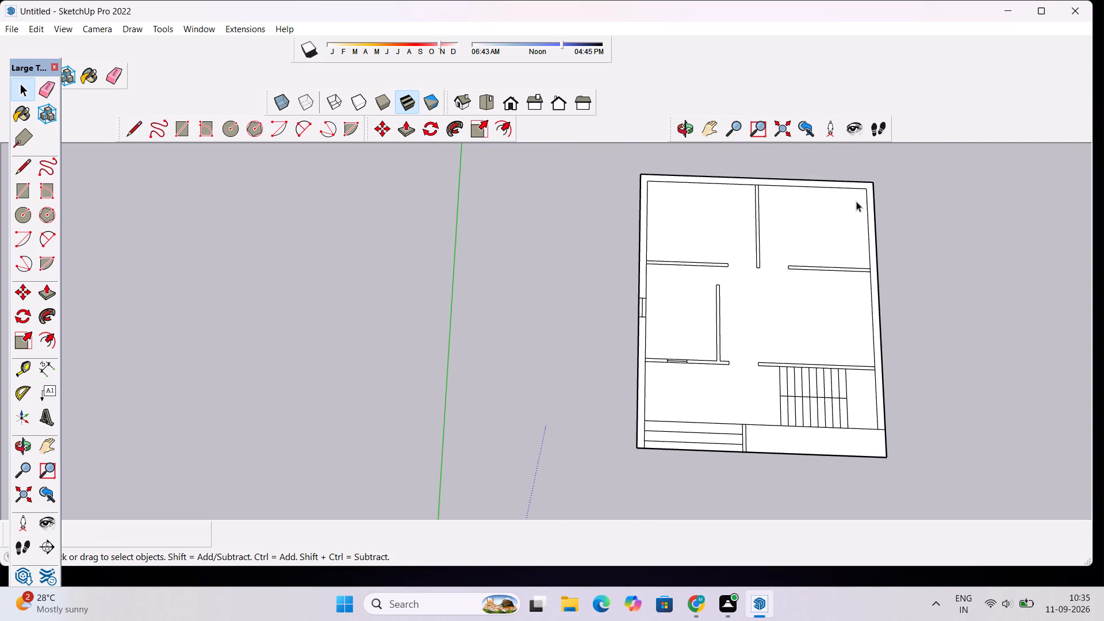
{"action": "scroll", "coordinate": [839, 193], "scroll_direction": "down", "scroll_amount": 4}
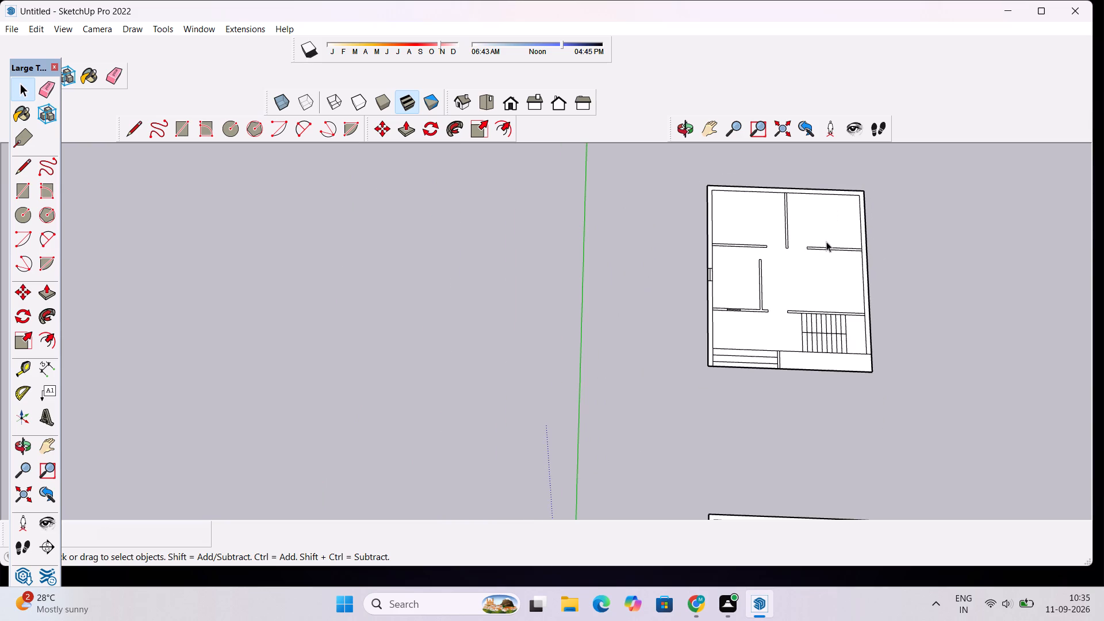
{"action": "scroll", "coordinate": [825, 248], "scroll_direction": "up", "scroll_amount": 1}
{"action": "key", "text": "p"}
{"action": "scroll", "coordinate": [823, 250], "scroll_direction": "up", "scroll_amount": 2}
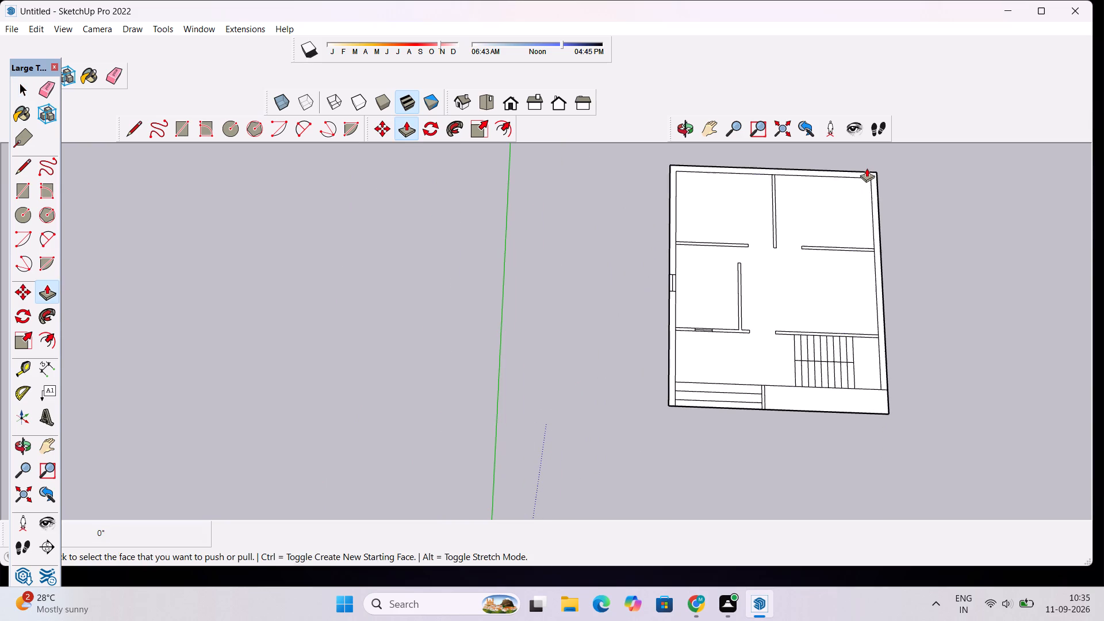
{"action": "left_click", "coordinate": [873, 178]}
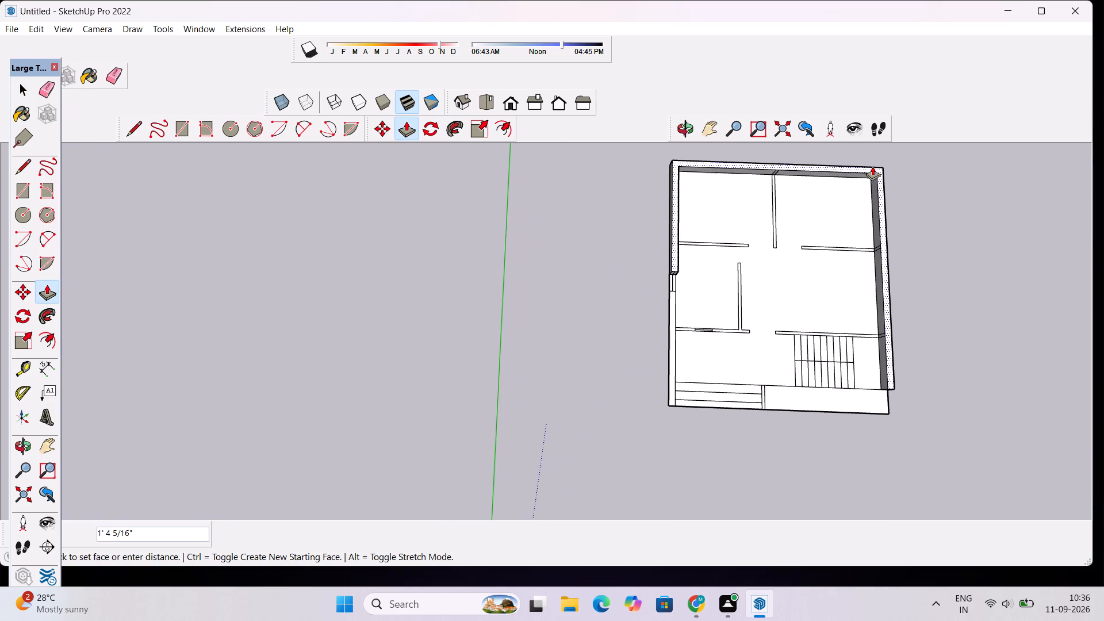
{"action": "scroll", "coordinate": [872, 166], "scroll_direction": "down", "scroll_amount": 2}
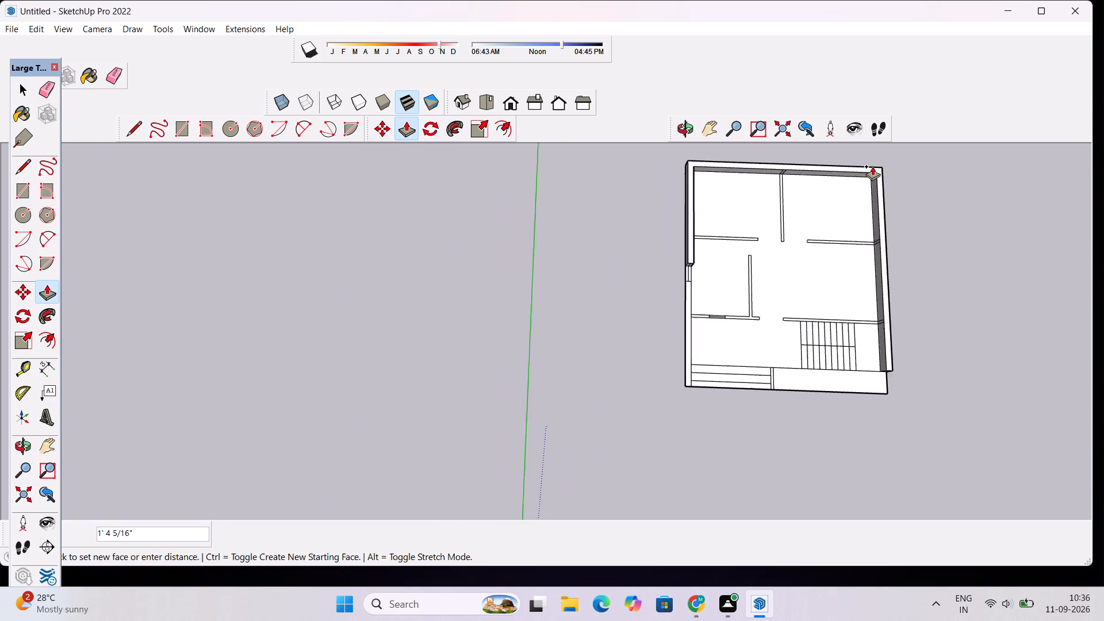
{"action": "scroll", "coordinate": [872, 166], "scroll_direction": "down", "scroll_amount": 4}
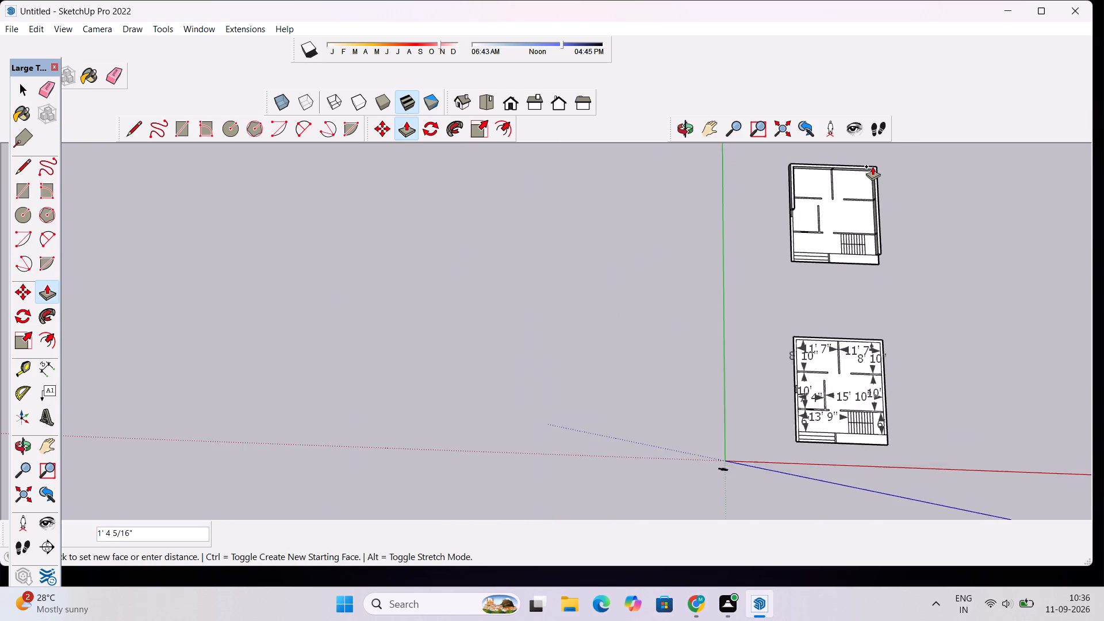
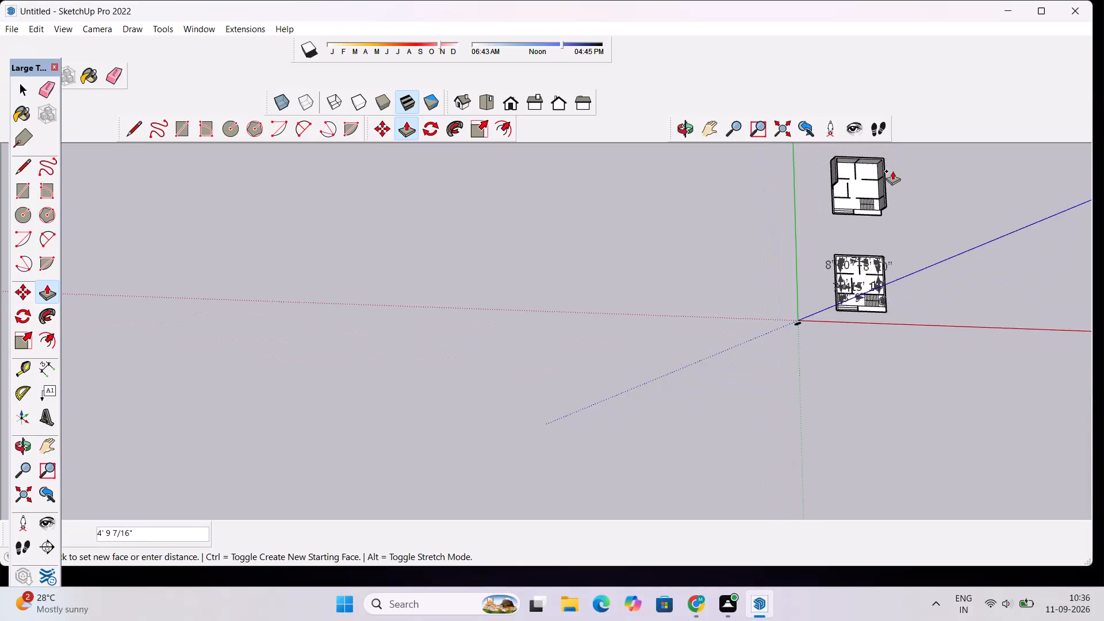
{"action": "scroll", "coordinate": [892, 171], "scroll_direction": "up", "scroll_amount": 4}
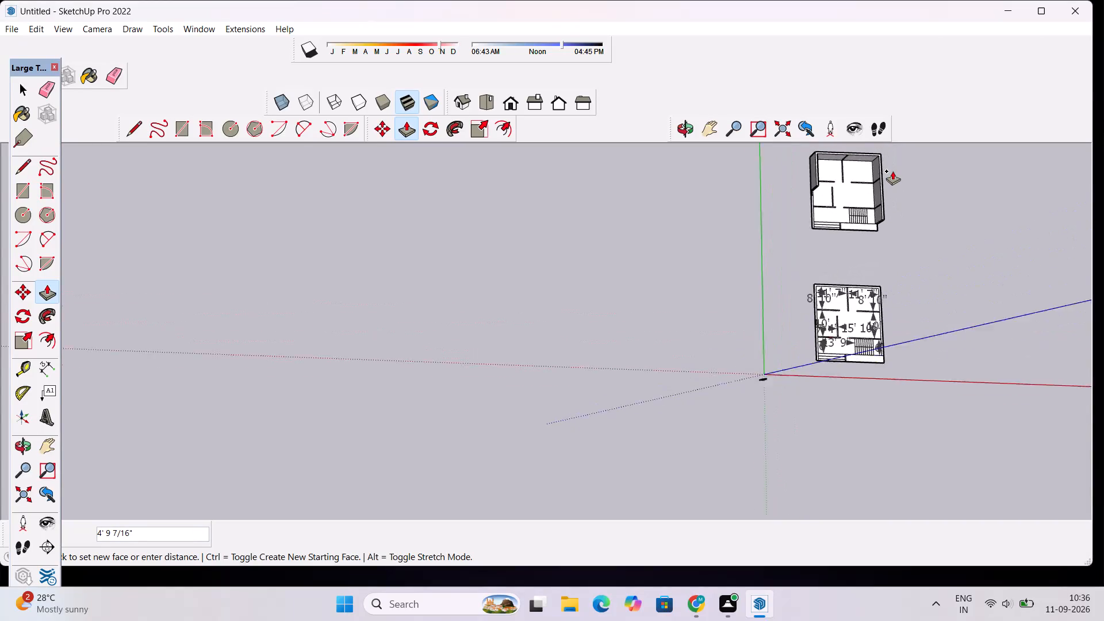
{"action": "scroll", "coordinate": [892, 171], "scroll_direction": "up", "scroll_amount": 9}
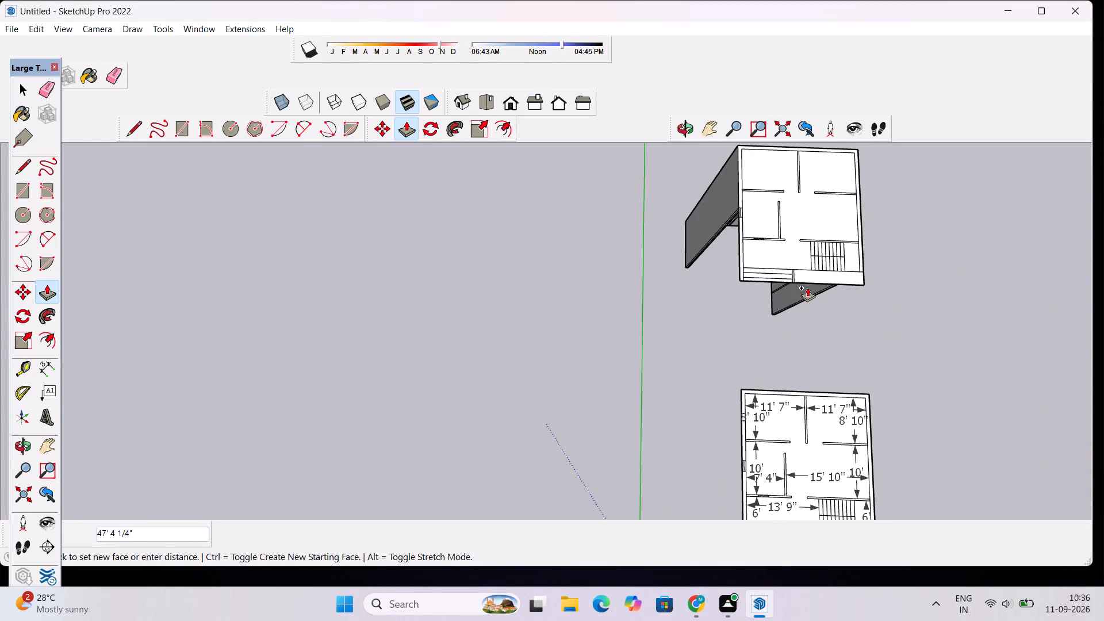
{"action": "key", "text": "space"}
Erase the three window lines crossing the outer side wall of the copied plan so the wall face is continuous.
{"action": "scroll", "coordinate": [792, 177], "scroll_direction": "up", "scroll_amount": 4}
{"action": "scroll", "coordinate": [664, 222], "scroll_direction": "up", "scroll_amount": 6}
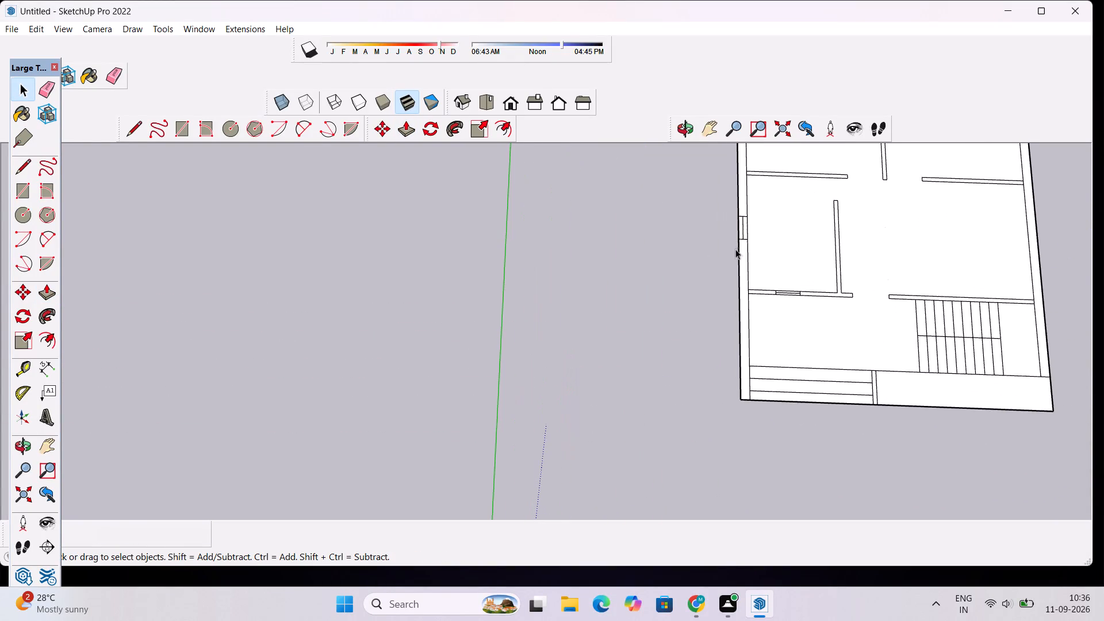
{"action": "scroll", "coordinate": [747, 235], "scroll_direction": "up", "scroll_amount": 9}
{"action": "key", "text": "e"}
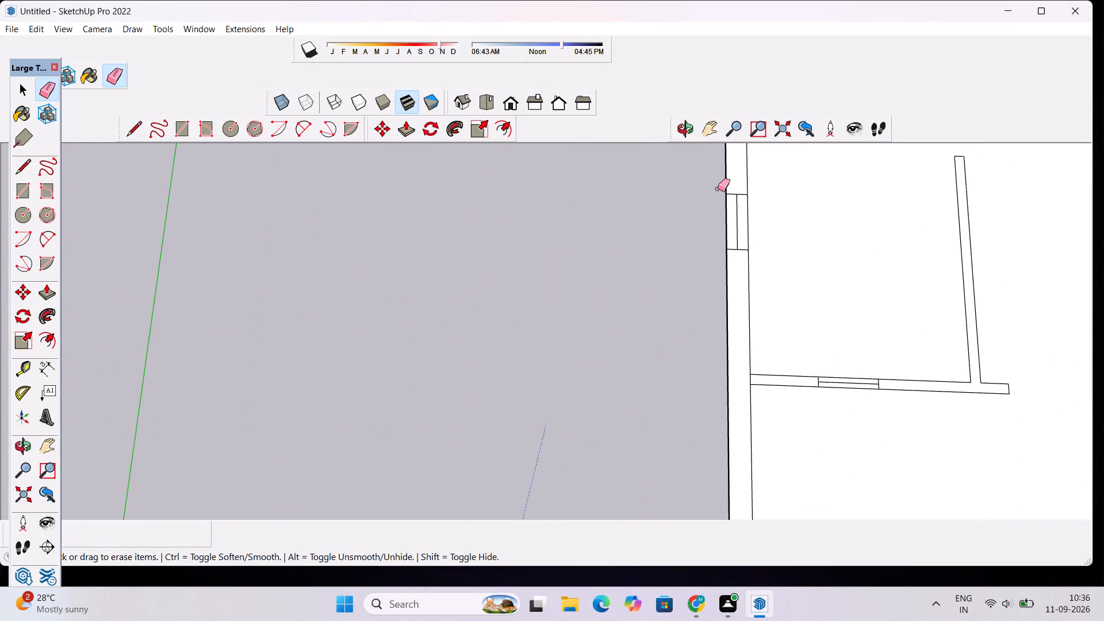
{"action": "left_click_drag", "start_coordinate": [739, 185], "coordinate": [732, 206]}
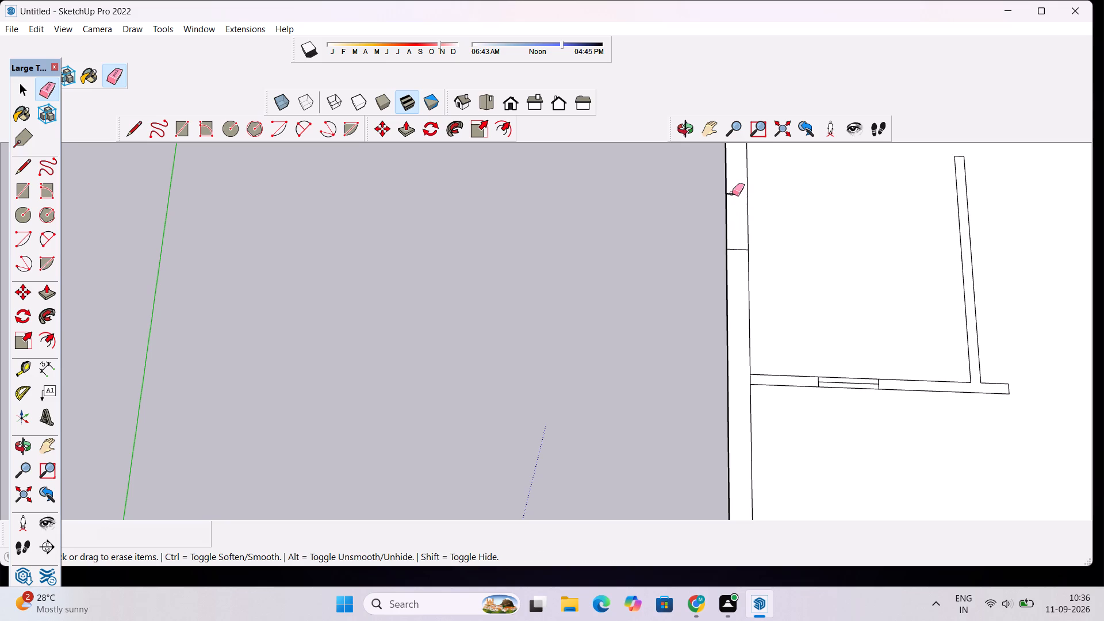
{"action": "left_click", "coordinate": [732, 189]}
{"action": "left_click_drag", "start_coordinate": [733, 212], "coordinate": [735, 253]}
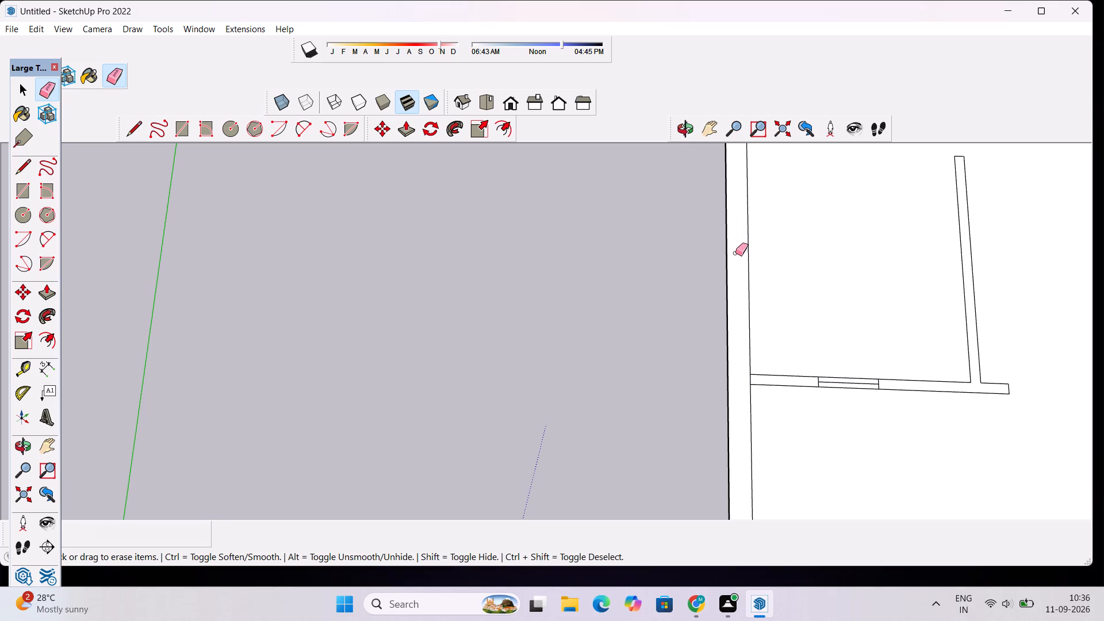
{"action": "key", "text": "space"}
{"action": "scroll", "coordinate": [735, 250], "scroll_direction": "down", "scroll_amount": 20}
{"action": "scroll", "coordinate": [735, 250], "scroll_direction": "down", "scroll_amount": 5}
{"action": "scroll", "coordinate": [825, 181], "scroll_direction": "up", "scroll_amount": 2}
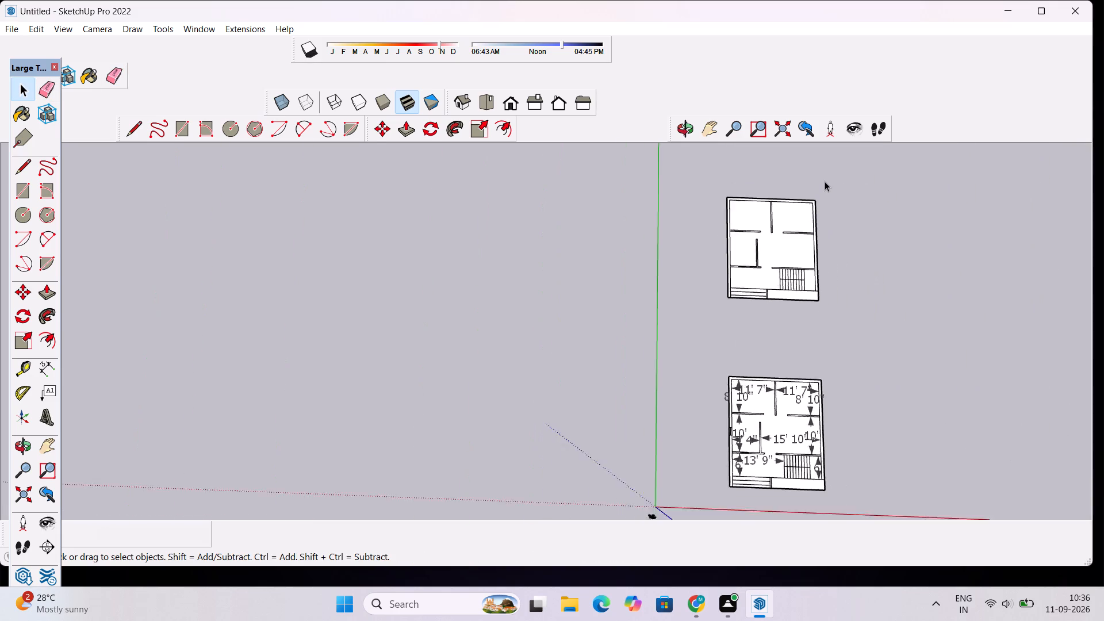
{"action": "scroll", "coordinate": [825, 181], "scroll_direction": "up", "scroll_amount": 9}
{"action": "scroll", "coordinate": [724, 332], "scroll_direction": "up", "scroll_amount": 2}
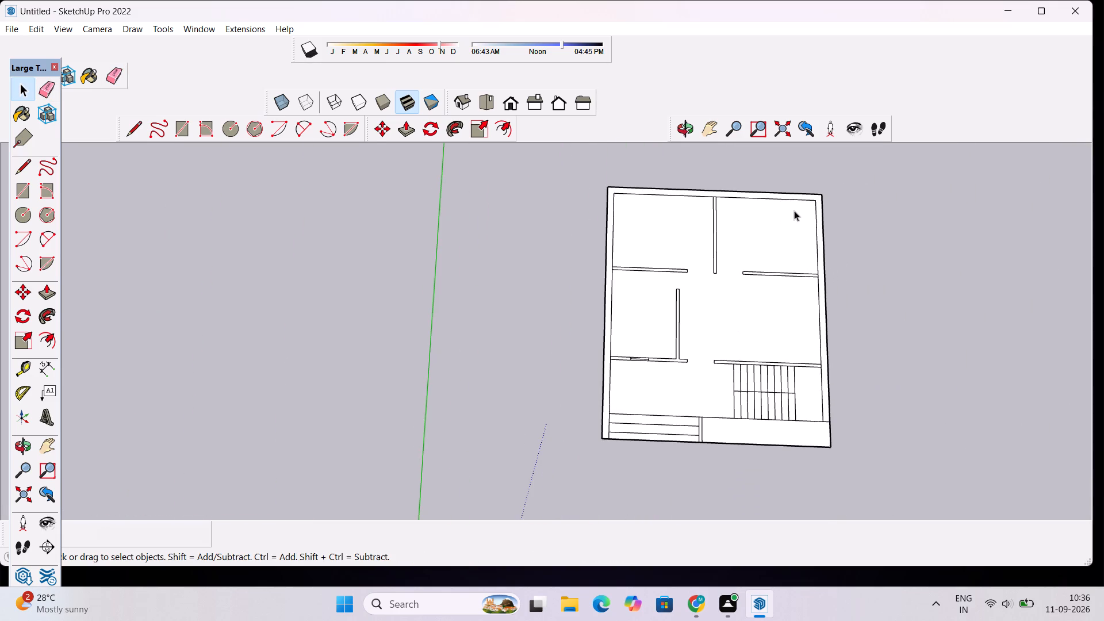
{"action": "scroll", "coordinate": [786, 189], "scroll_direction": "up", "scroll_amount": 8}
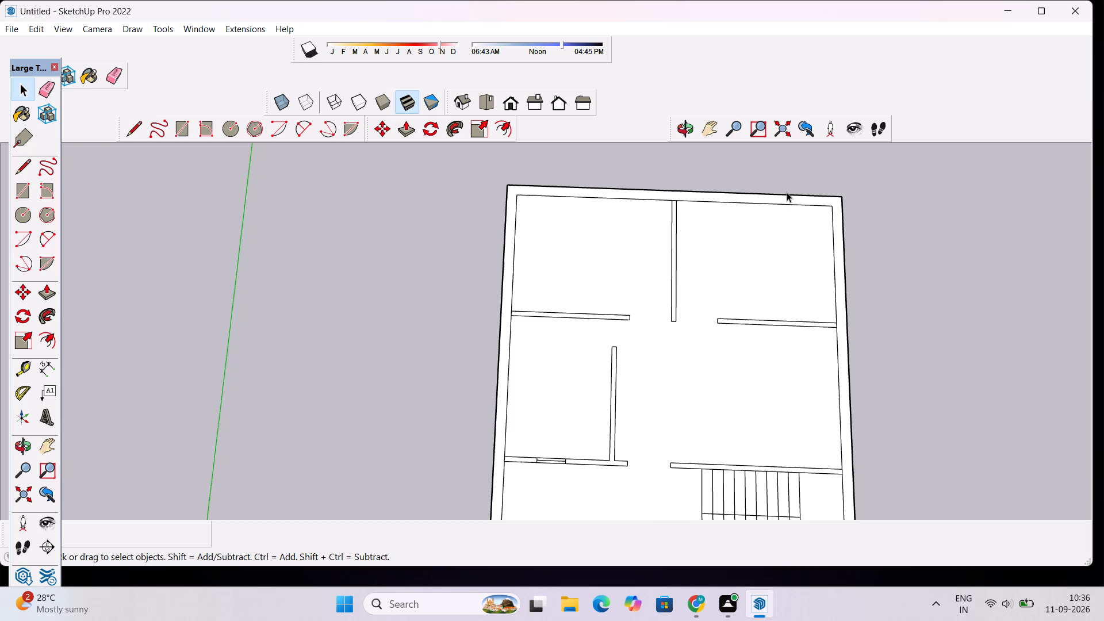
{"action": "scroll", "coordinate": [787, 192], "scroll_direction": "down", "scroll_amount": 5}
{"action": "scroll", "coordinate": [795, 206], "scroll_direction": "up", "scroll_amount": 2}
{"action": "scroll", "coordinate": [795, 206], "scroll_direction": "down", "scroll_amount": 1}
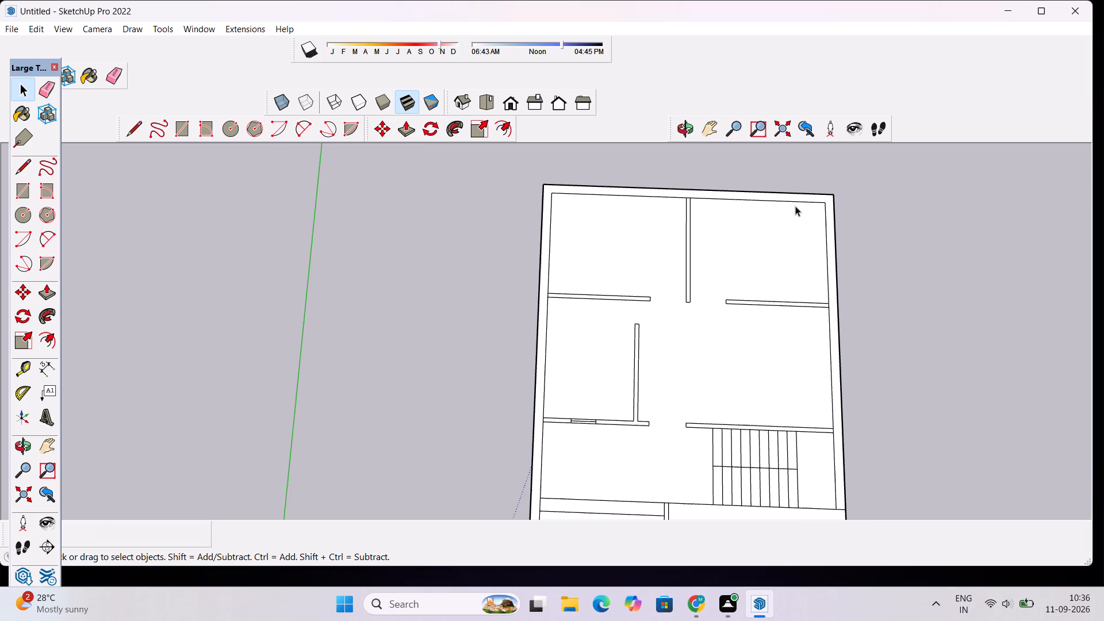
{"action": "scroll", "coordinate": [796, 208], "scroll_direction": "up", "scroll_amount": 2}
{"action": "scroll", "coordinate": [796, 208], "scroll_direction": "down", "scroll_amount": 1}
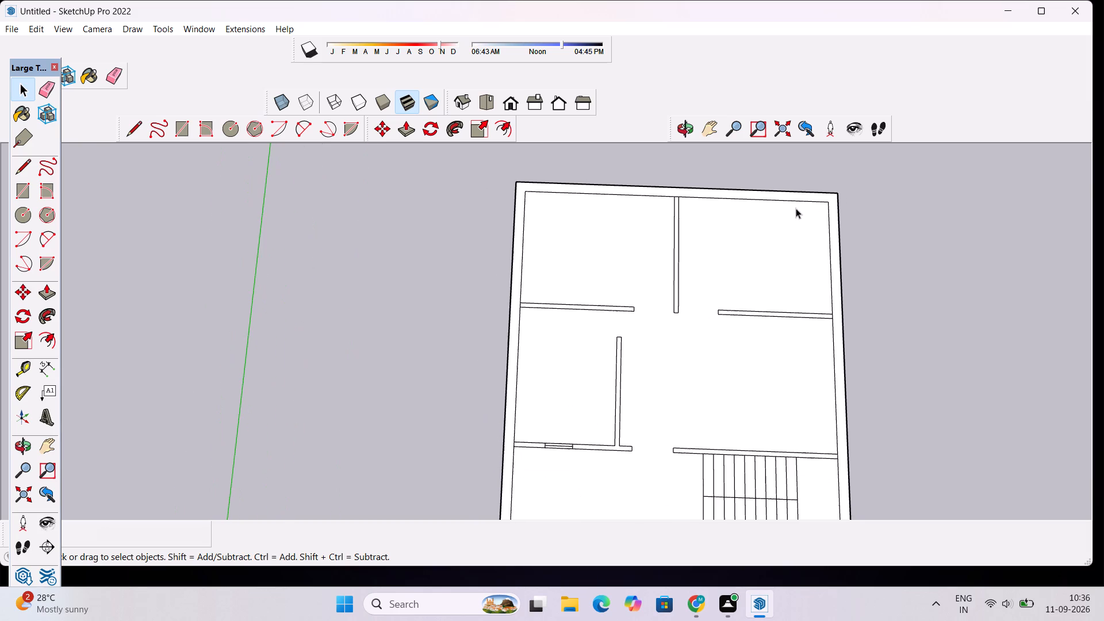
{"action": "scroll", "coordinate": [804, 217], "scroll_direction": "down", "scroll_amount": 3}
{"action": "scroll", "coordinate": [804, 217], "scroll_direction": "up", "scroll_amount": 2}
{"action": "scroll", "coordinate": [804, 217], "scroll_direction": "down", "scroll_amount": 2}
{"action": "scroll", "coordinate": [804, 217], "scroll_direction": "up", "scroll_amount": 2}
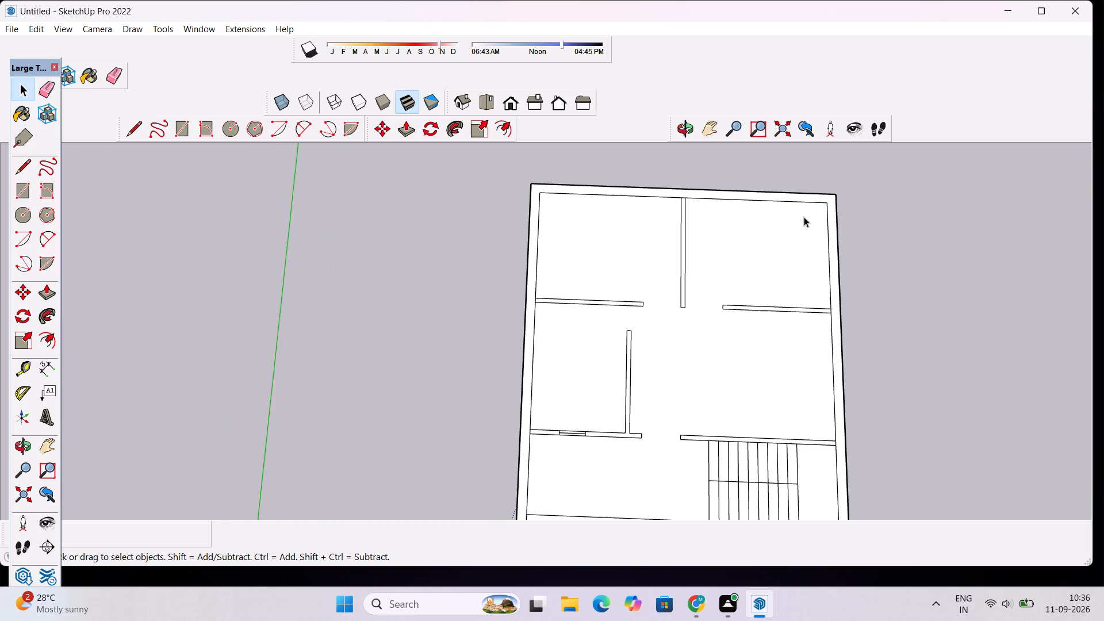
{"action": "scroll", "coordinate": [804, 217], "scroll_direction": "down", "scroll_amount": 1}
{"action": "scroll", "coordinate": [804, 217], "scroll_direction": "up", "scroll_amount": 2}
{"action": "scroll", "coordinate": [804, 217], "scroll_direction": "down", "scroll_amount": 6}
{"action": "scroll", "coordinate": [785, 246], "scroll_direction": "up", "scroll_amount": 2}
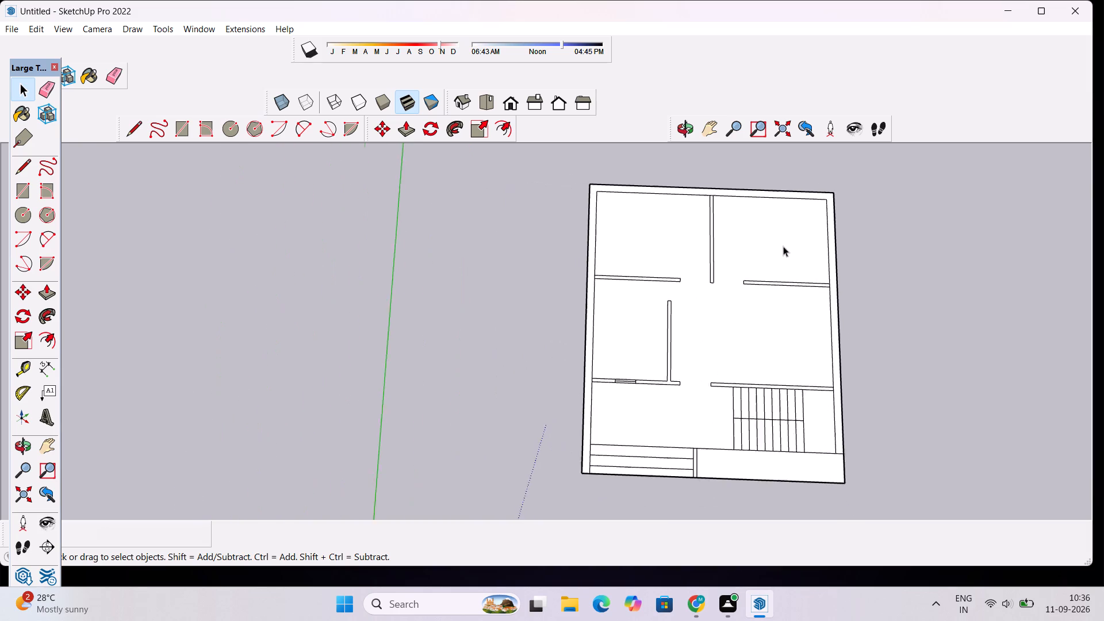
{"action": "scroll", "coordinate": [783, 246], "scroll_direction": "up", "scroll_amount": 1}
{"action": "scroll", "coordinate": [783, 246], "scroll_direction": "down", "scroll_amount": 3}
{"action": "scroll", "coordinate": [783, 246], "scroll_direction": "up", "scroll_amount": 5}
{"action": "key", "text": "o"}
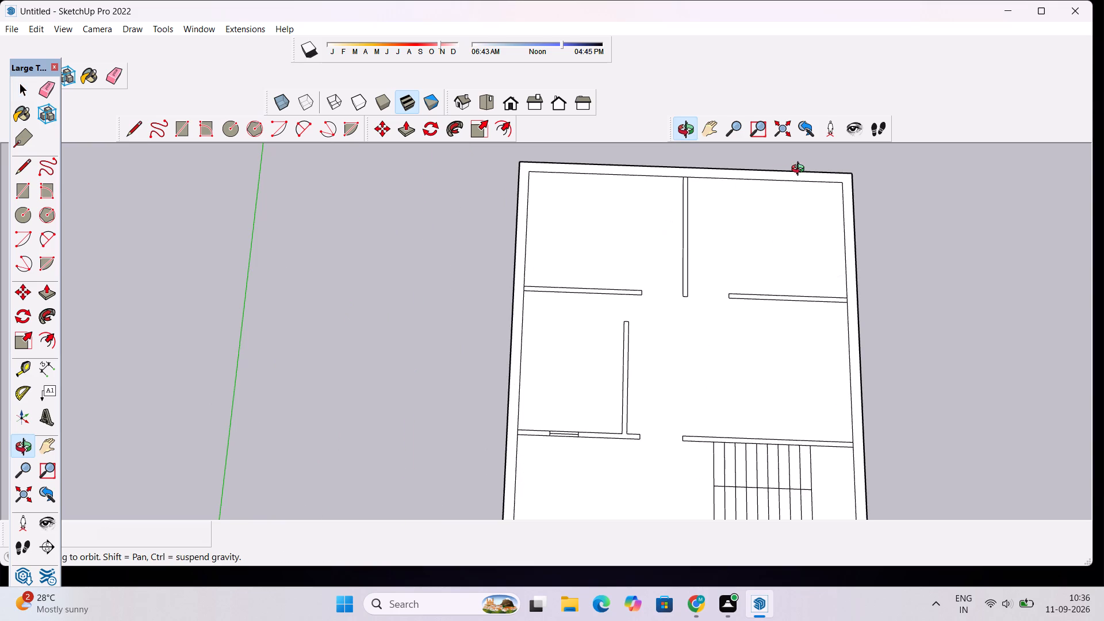
Push/Pull the outer wall face of the copied floor plan up 10'.
{"action": "key", "text": "p"}
{"action": "scroll", "coordinate": [800, 181], "scroll_direction": "up", "scroll_amount": 2}
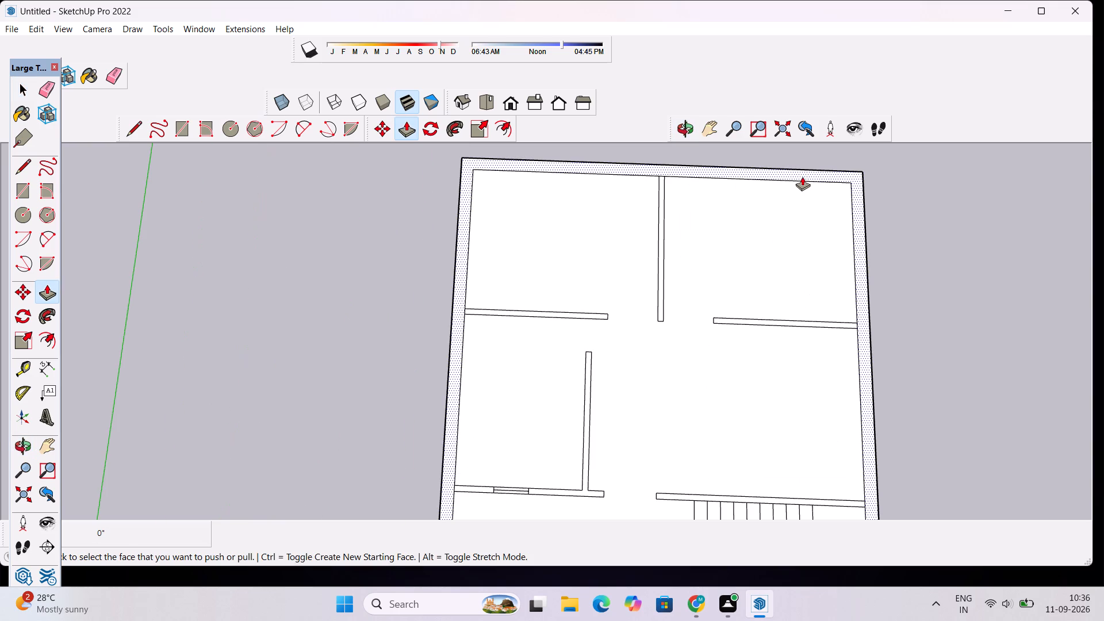
{"action": "left_click", "coordinate": [802, 176]}
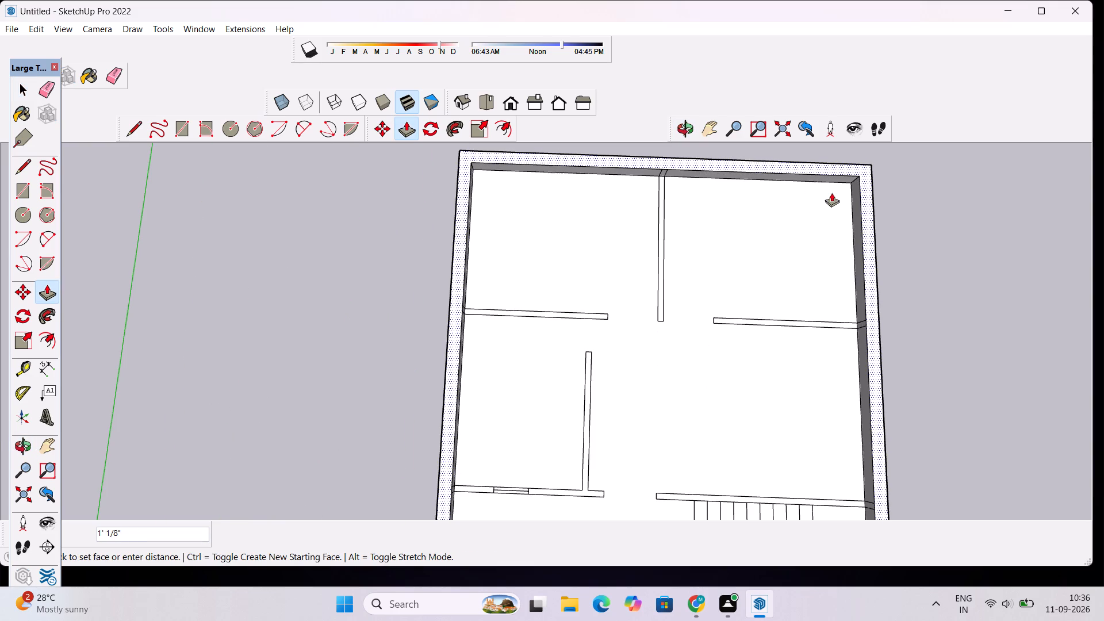
{"action": "scroll", "coordinate": [831, 193], "scroll_direction": "down", "scroll_amount": 18}
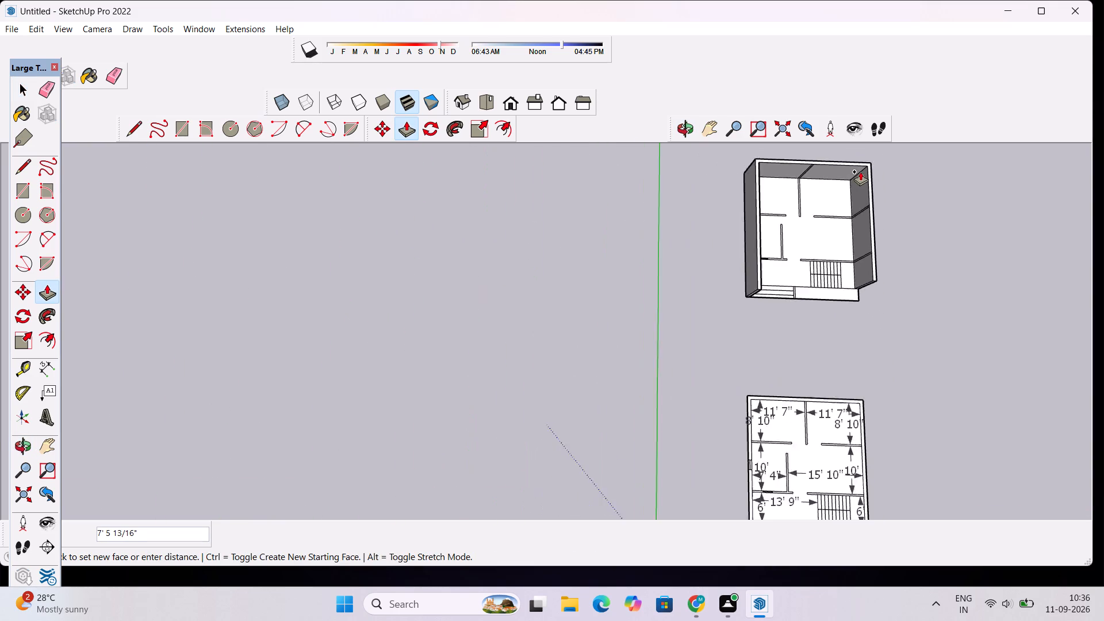
{"action": "scroll", "coordinate": [860, 171], "scroll_direction": "down", "scroll_amount": 2}
{"action": "type", "text": "10'"}
{"action": "key", "text": "Return"}
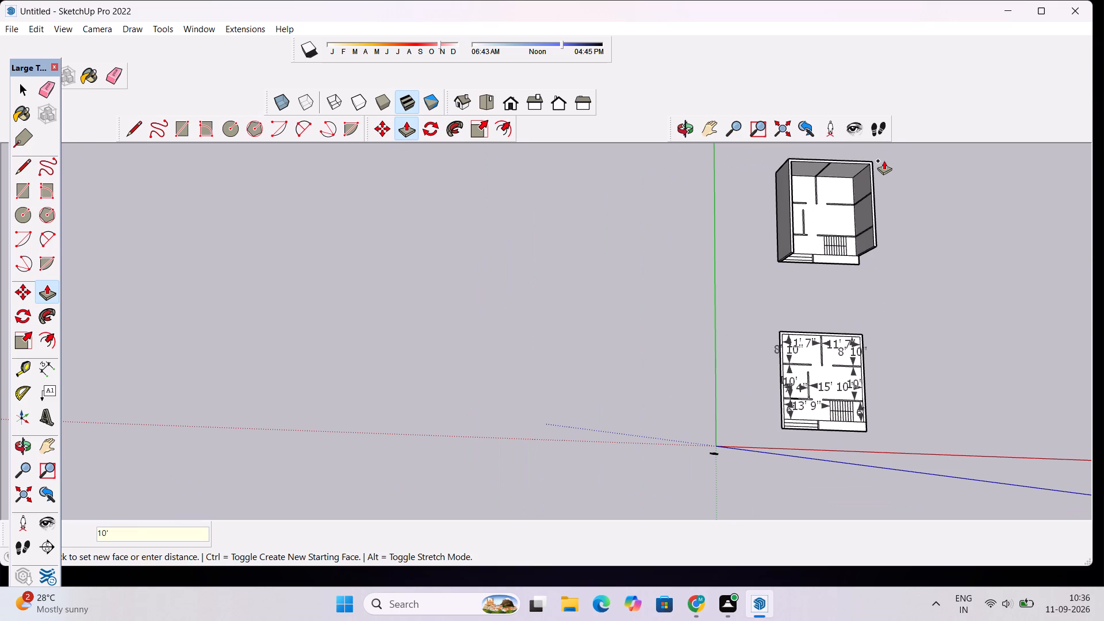
Examine the raised outer walls and interior of the copied plan from low angles, the front and above.
{"action": "scroll", "coordinate": [884, 160], "scroll_direction": "down", "scroll_amount": 6}
{"action": "left_click", "coordinate": [688, 129]}
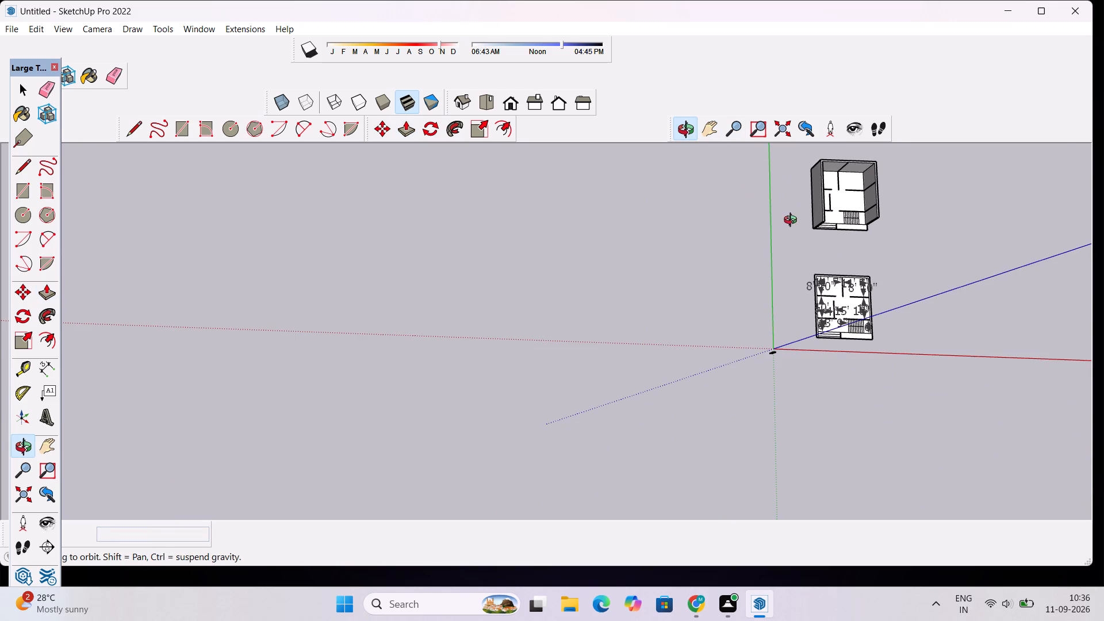
{"action": "left_click_drag", "start_coordinate": [796, 225], "coordinate": [777, 145]}
{"action": "scroll", "coordinate": [944, 240], "scroll_direction": "up", "scroll_amount": 4}
{"action": "left_click_drag", "start_coordinate": [994, 260], "coordinate": [936, 159]}
{"action": "left_click_drag", "start_coordinate": [1000, 338], "coordinate": [860, 228]}
{"action": "left_click_drag", "start_coordinate": [819, 419], "coordinate": [979, 346]}
{"action": "scroll", "coordinate": [800, 290], "scroll_direction": "up", "scroll_amount": 6}
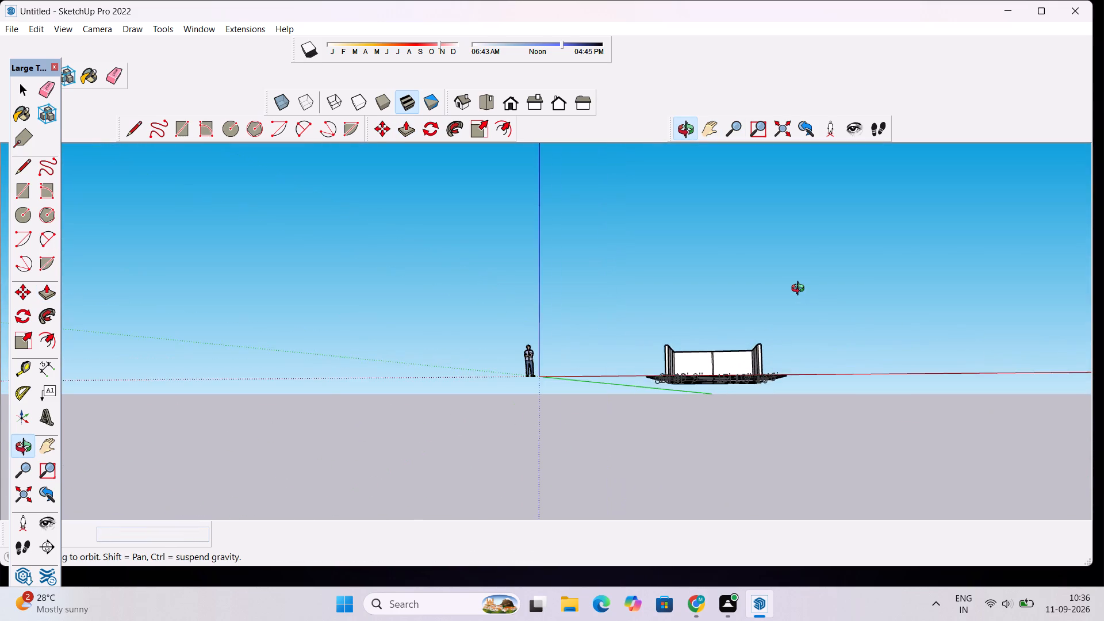
{"action": "left_click_drag", "start_coordinate": [785, 323], "coordinate": [804, 440]}
{"action": "left_click_drag", "start_coordinate": [858, 378], "coordinate": [821, 319]}
{"action": "left_click_drag", "start_coordinate": [536, 484], "coordinate": [669, 471]}
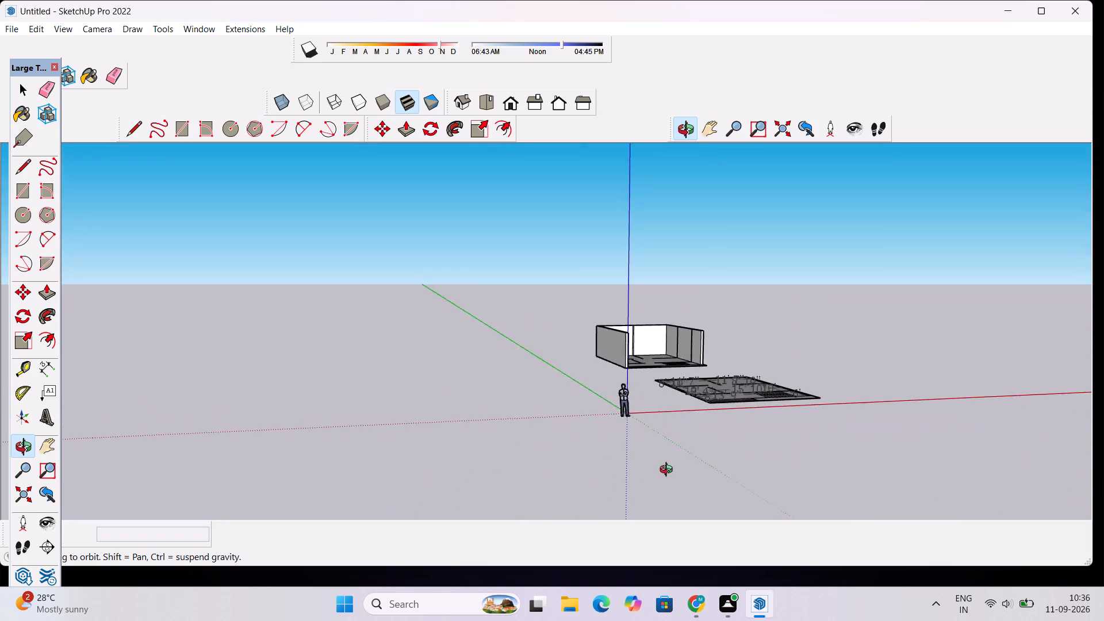
{"action": "left_click_drag", "start_coordinate": [669, 471], "coordinate": [668, 430]}
{"action": "scroll", "coordinate": [759, 332], "scroll_direction": "up", "scroll_amount": 6}
{"action": "left_click_drag", "start_coordinate": [807, 289], "coordinate": [716, 309]}
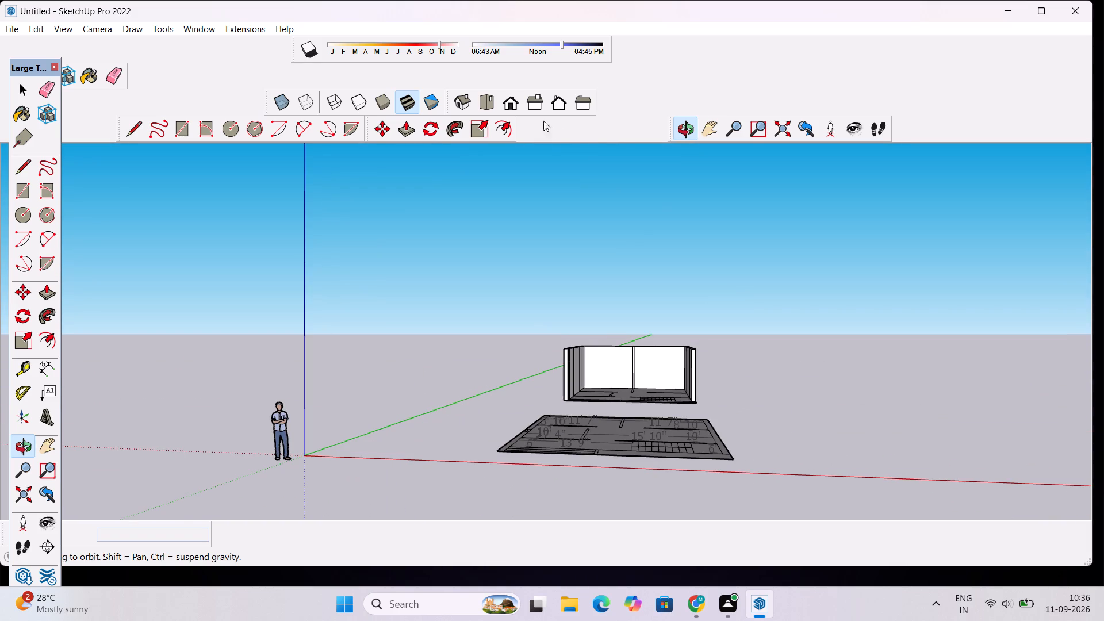
{"action": "left_click", "coordinate": [511, 108]}
{"action": "scroll", "coordinate": [609, 323], "scroll_direction": "up", "scroll_amount": 6}
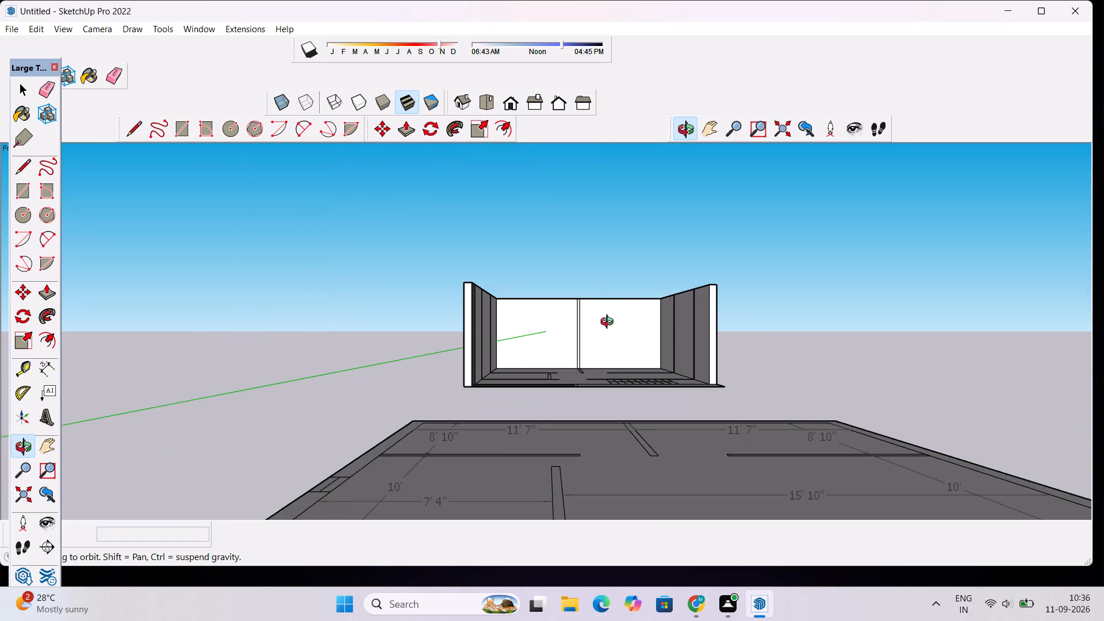
{"action": "left_click_drag", "start_coordinate": [609, 323], "coordinate": [585, 425]}
{"action": "scroll", "coordinate": [598, 387], "scroll_direction": "down", "scroll_amount": 6}
{"action": "left_click_drag", "start_coordinate": [628, 363], "coordinate": [628, 458]}
{"action": "scroll", "coordinate": [591, 339], "scroll_direction": "up", "scroll_amount": 3}
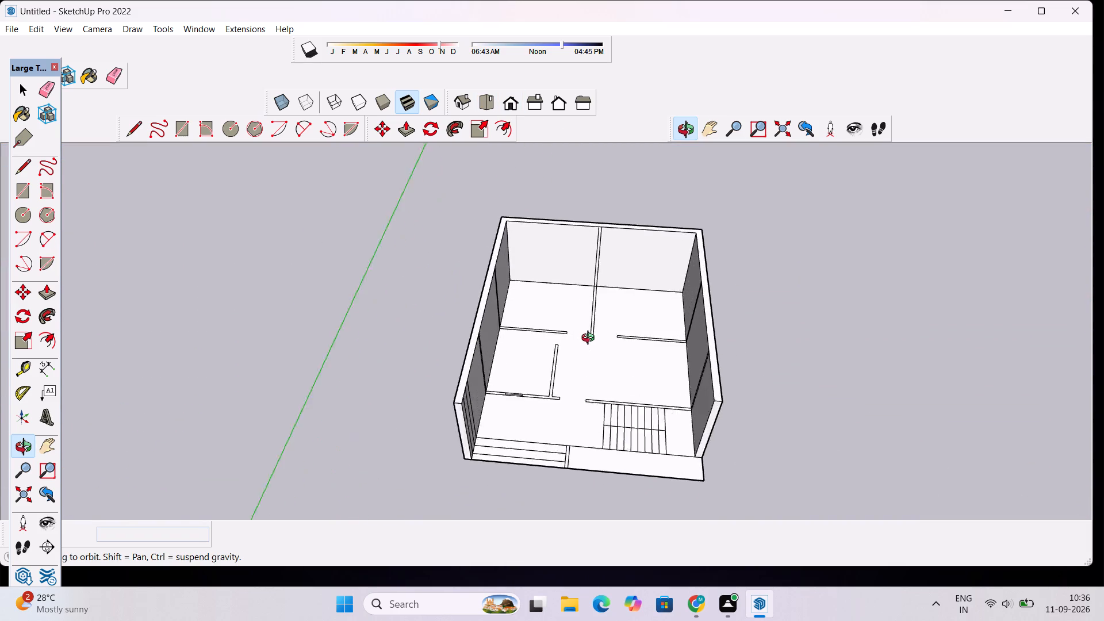
{"action": "scroll", "coordinate": [591, 339], "scroll_direction": "up", "scroll_amount": 8}
{"action": "left_click_drag", "start_coordinate": [591, 339], "coordinate": [595, 361]}
{"action": "left_click_drag", "start_coordinate": [549, 381], "coordinate": [599, 359]}
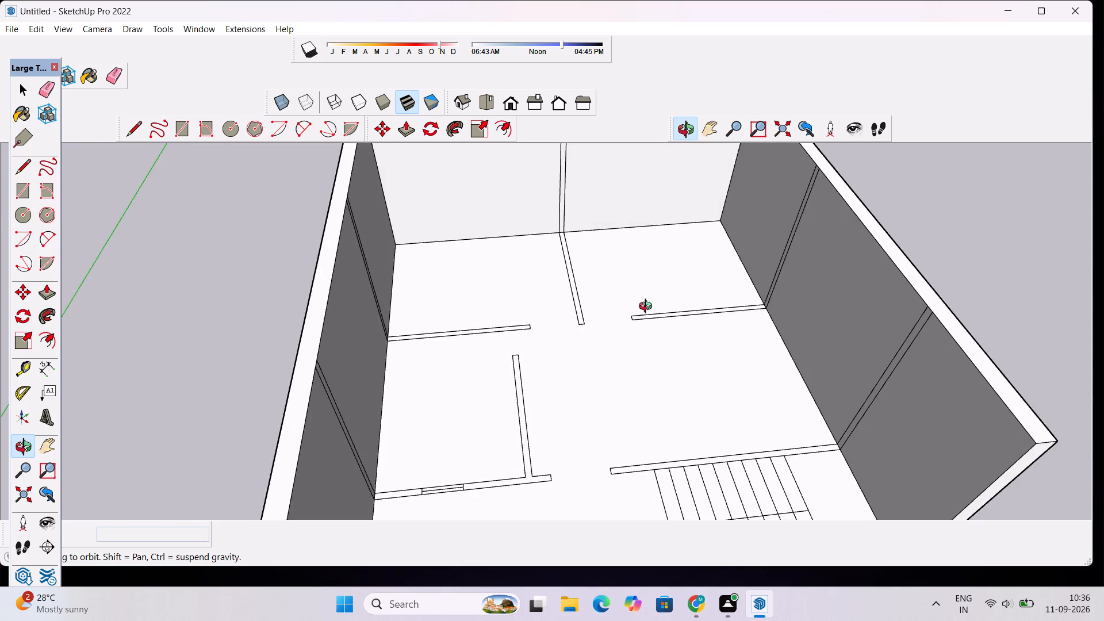
{"action": "scroll", "coordinate": [649, 304], "scroll_direction": "up", "scroll_amount": 4}
{"action": "left_click_drag", "start_coordinate": [683, 412], "coordinate": [647, 367]}
{"action": "scroll", "coordinate": [647, 367], "scroll_direction": "down", "scroll_amount": 10}
{"action": "left_click_drag", "start_coordinate": [630, 378], "coordinate": [634, 352]}
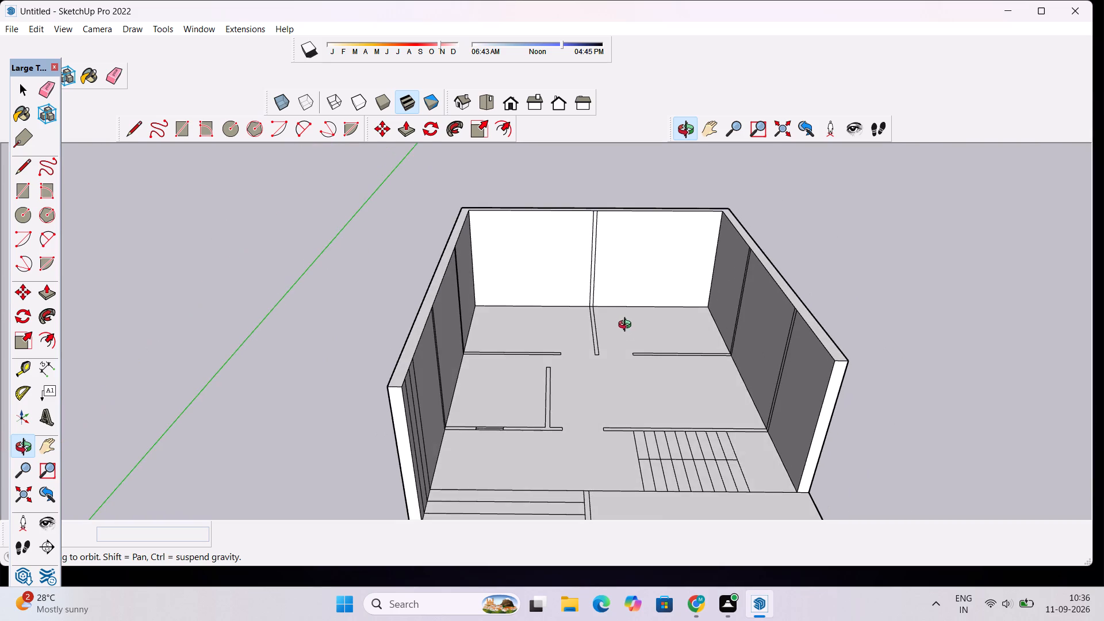
{"action": "scroll", "coordinate": [620, 320], "scroll_direction": "up", "scroll_amount": 7}
{"action": "left_click_drag", "start_coordinate": [620, 320], "coordinate": [611, 355]}
{"action": "scroll", "coordinate": [611, 355], "scroll_direction": "down", "scroll_amount": 3}
{"action": "left_click_drag", "start_coordinate": [583, 404], "coordinate": [587, 430]}
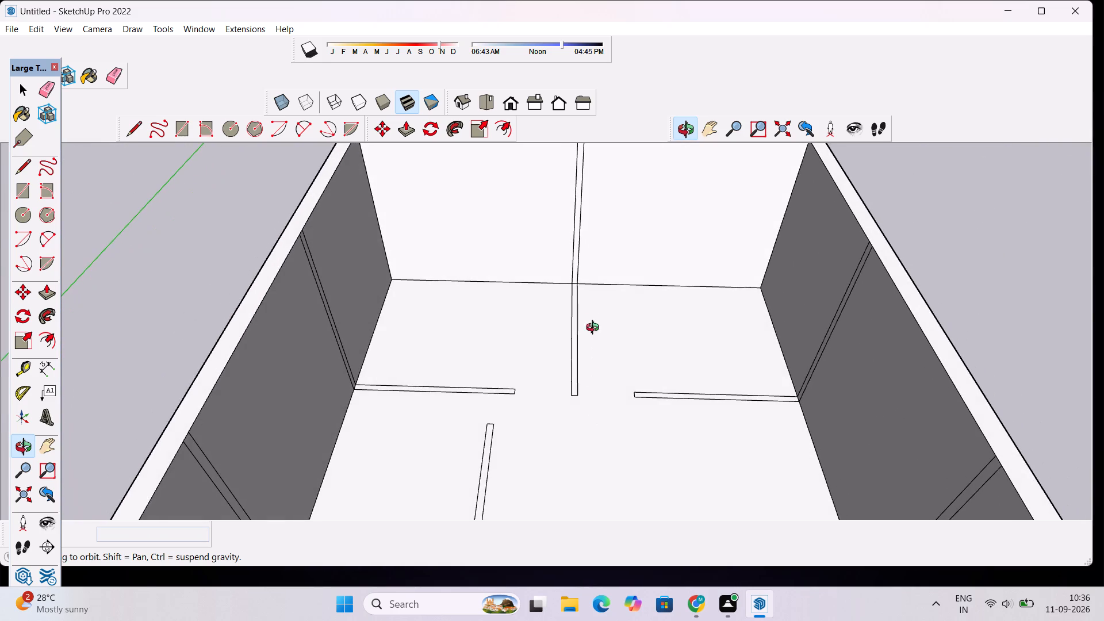
Push/Pull the partition between the two back rooms up 10', level with the top of the outer walls.
{"action": "scroll", "coordinate": [596, 306], "scroll_direction": "up", "scroll_amount": 2}
{"action": "key", "text": "space"}
{"action": "left_click", "coordinate": [569, 359]}
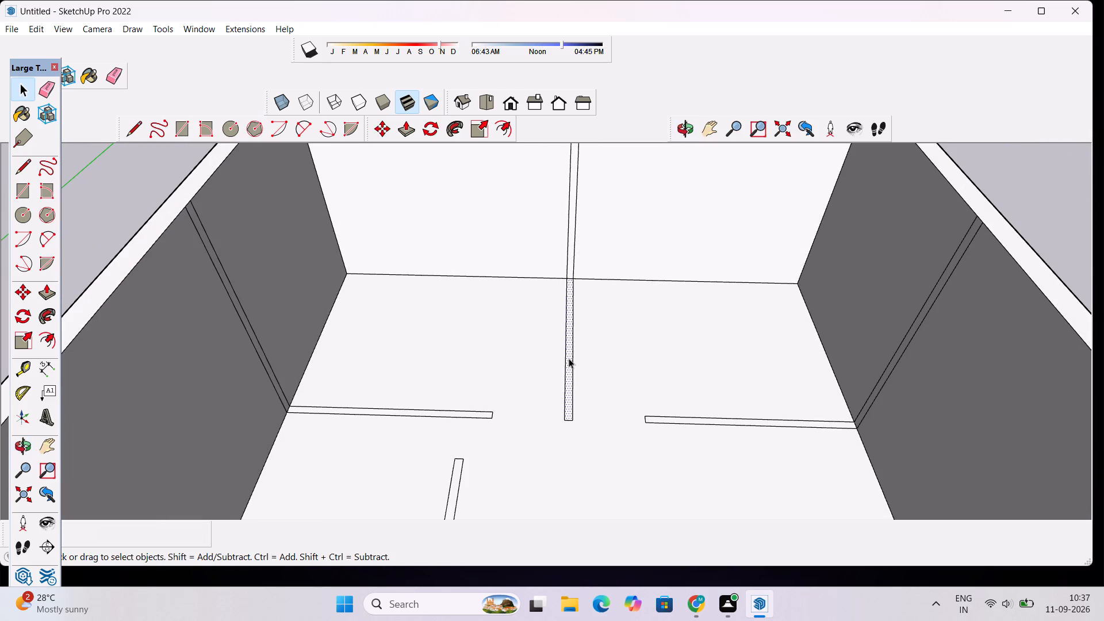
{"action": "key", "text": "p"}
{"action": "left_click", "coordinate": [548, 365]}
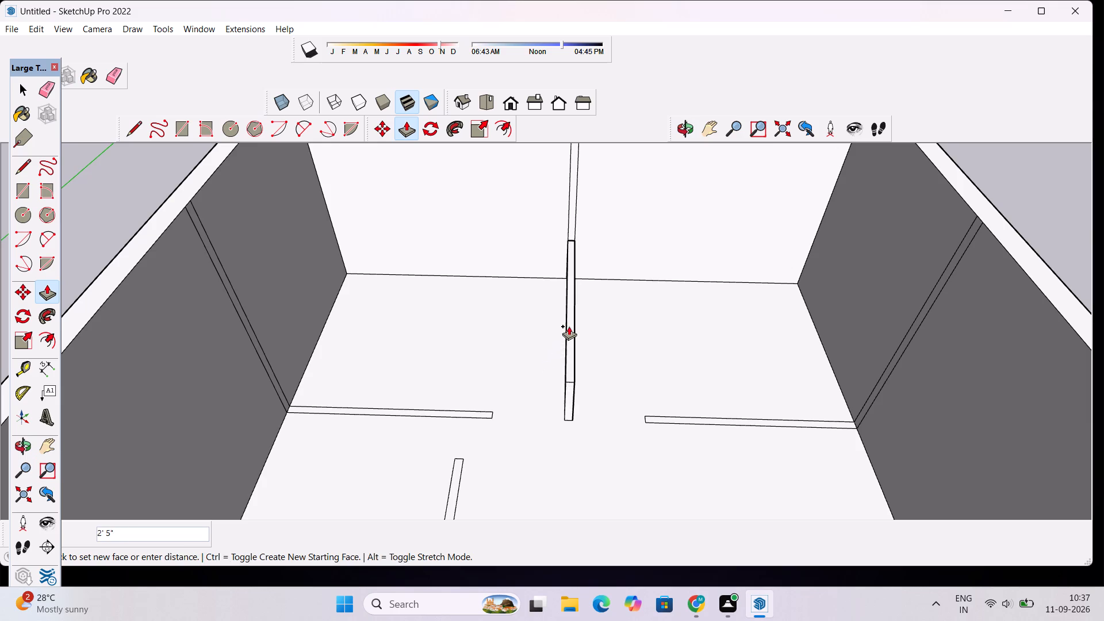
{"action": "scroll", "coordinate": [569, 326], "scroll_direction": "down", "scroll_amount": 6}
{"action": "left_click", "coordinate": [777, 252]}
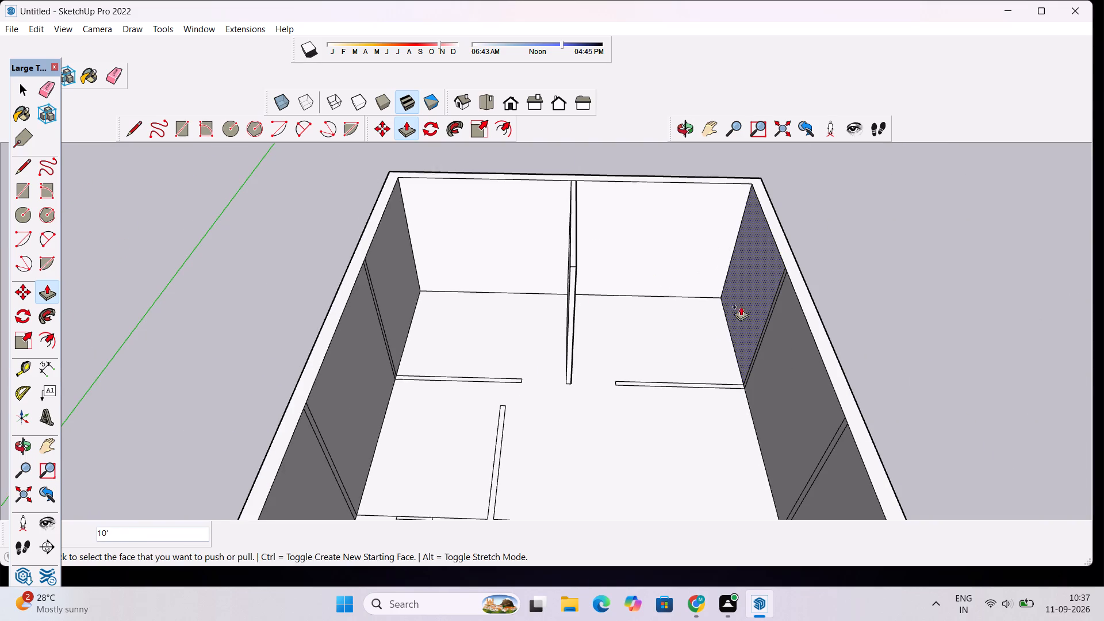
Push/Pull the cross partition of the back room on the staircase side up 10', level with the outer walls.
{"action": "scroll", "coordinate": [707, 379], "scroll_direction": "up", "scroll_amount": 5}
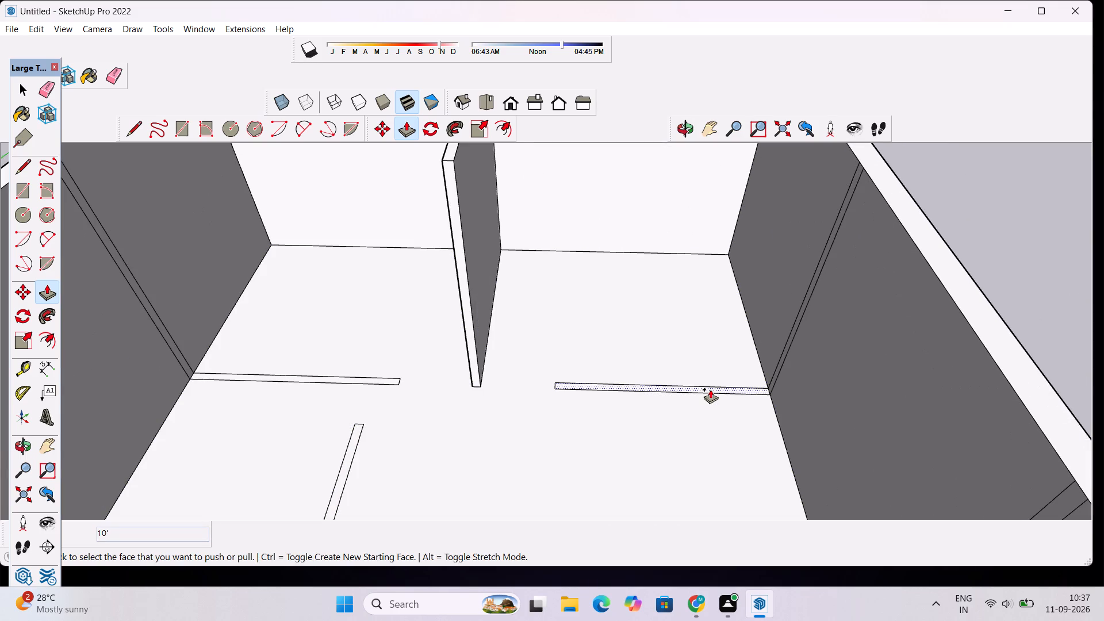
{"action": "left_click", "coordinate": [710, 389]}
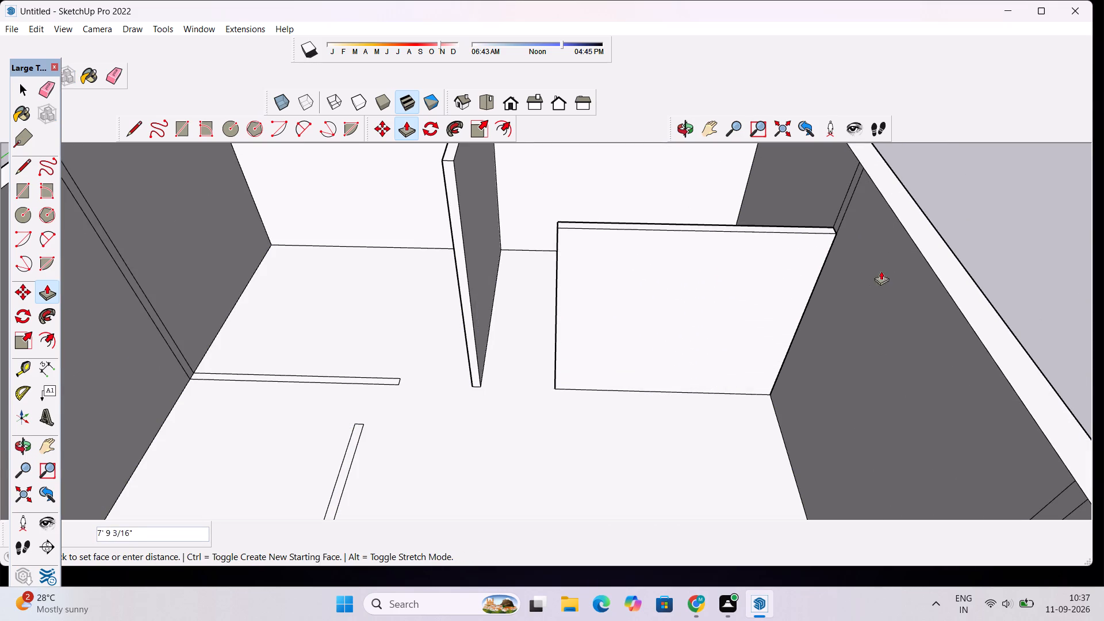
{"action": "left_click", "coordinate": [942, 271]}
Push/Pull the cross partition of the back room on the entrance-steps side up 10', level with the outer walls.
{"action": "scroll", "coordinate": [624, 333], "scroll_direction": "down", "scroll_amount": 6}
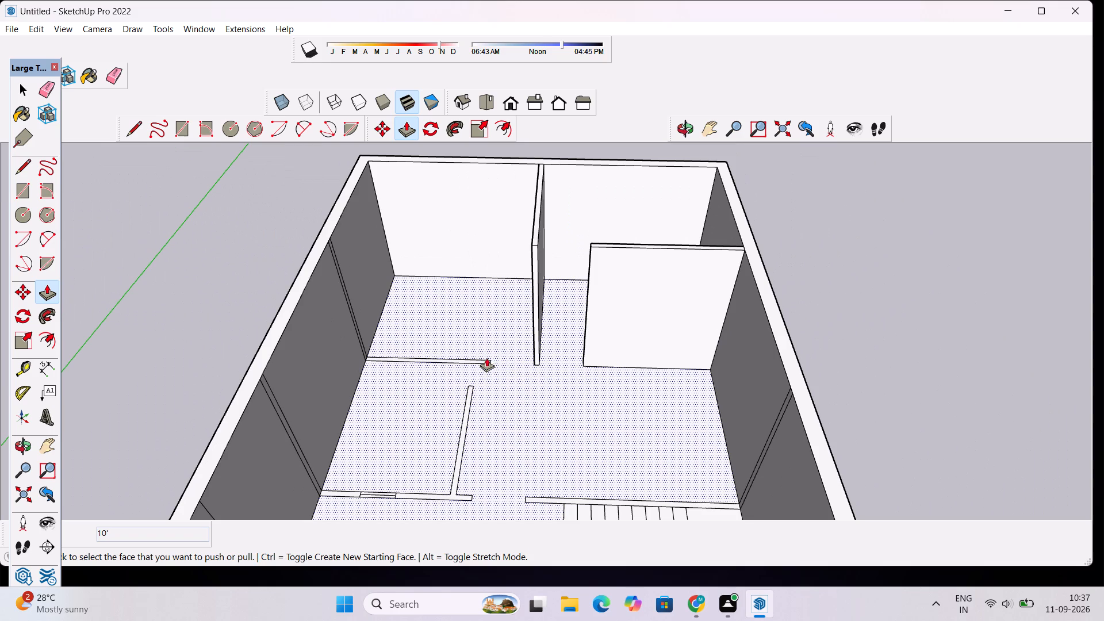
{"action": "scroll", "coordinate": [475, 364], "scroll_direction": "up", "scroll_amount": 4}
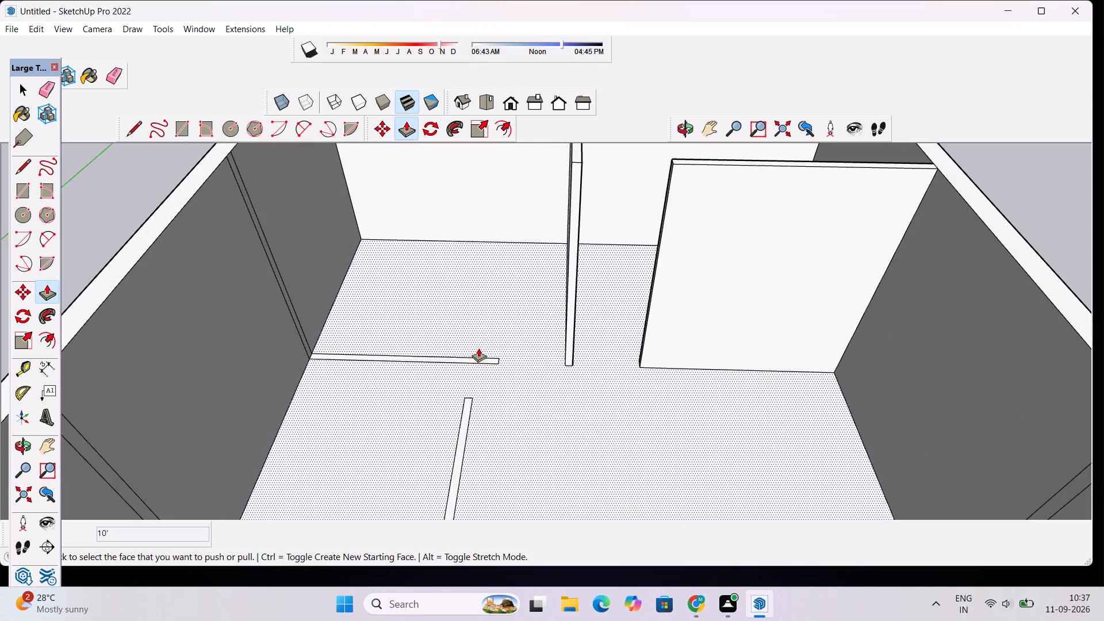
{"action": "scroll", "coordinate": [481, 365], "scroll_direction": "up", "scroll_amount": 4}
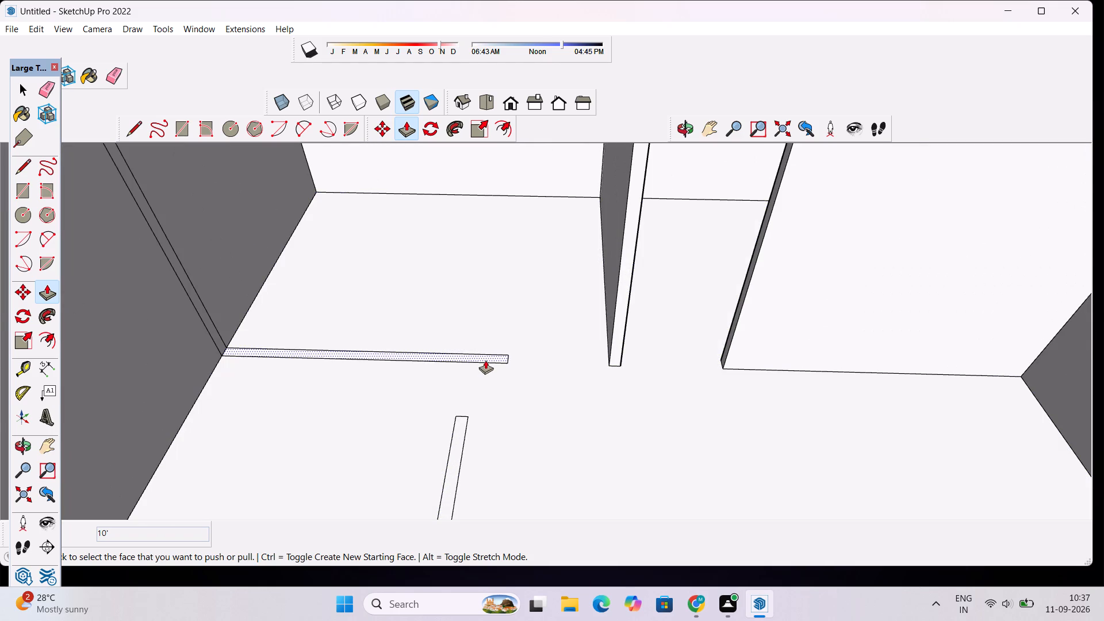
{"action": "left_click", "coordinate": [486, 359]}
{"action": "scroll", "coordinate": [631, 248], "scroll_direction": "down", "scroll_amount": 4}
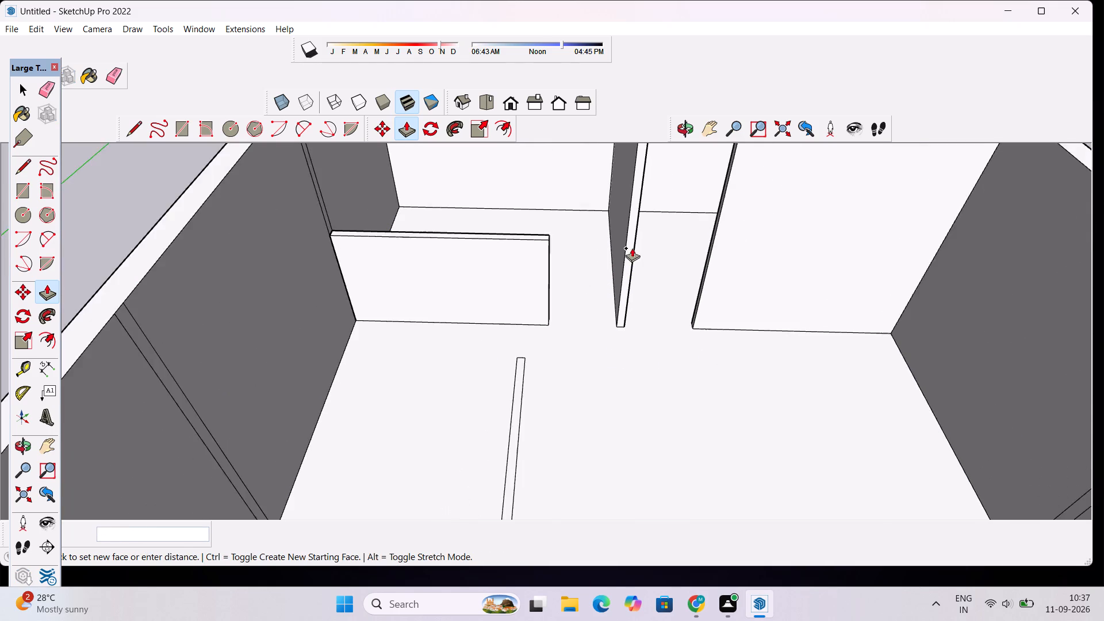
{"action": "scroll", "coordinate": [632, 248], "scroll_direction": "down", "scroll_amount": 7}
{"action": "left_click", "coordinate": [411, 269]}
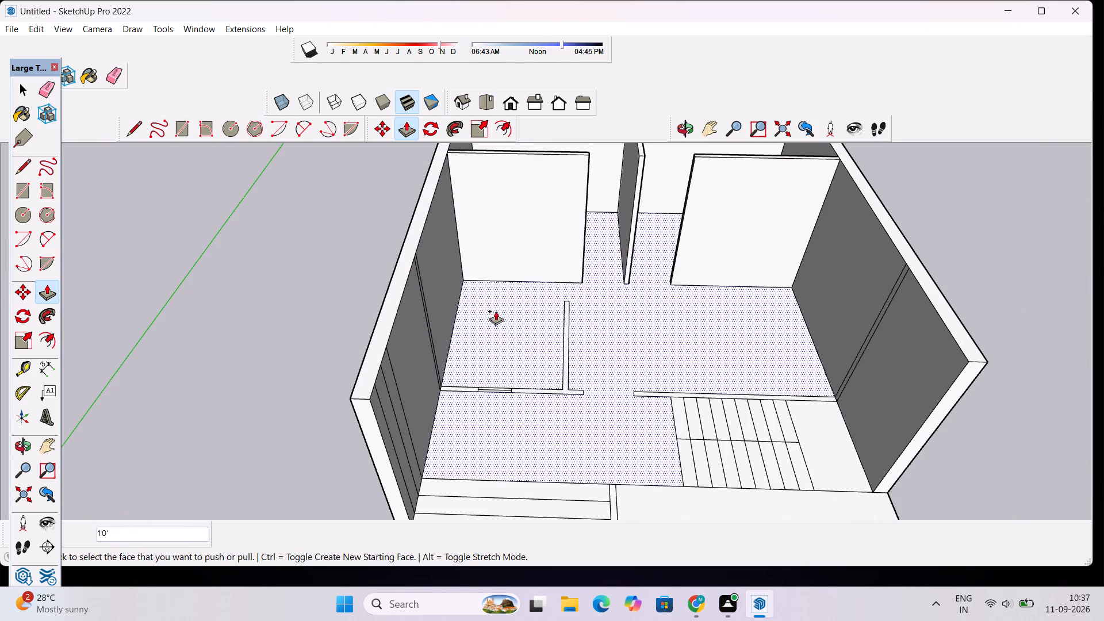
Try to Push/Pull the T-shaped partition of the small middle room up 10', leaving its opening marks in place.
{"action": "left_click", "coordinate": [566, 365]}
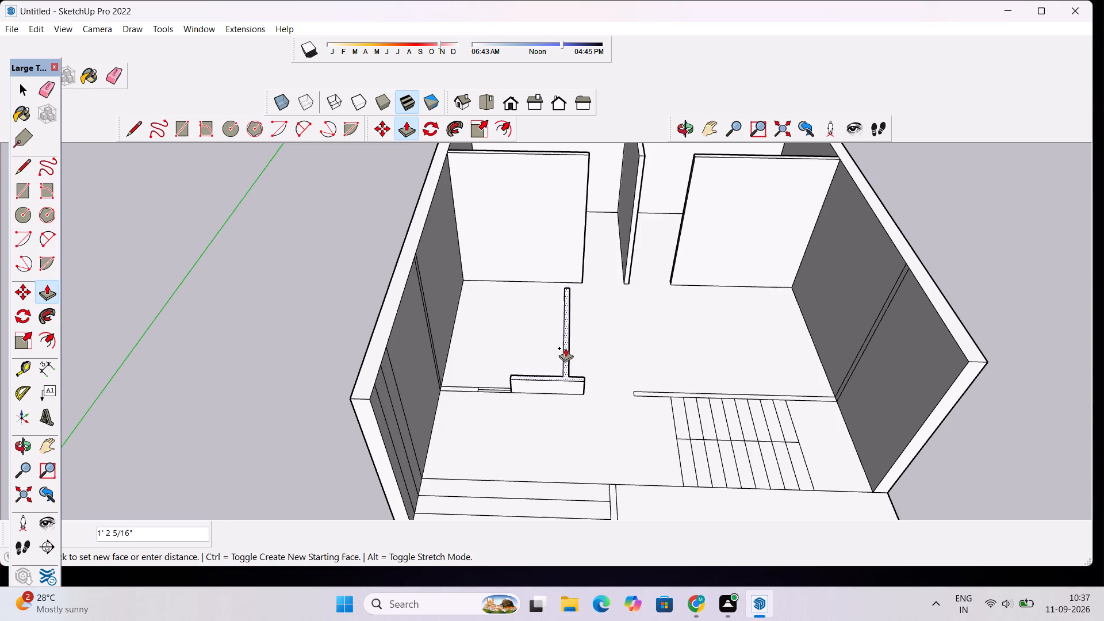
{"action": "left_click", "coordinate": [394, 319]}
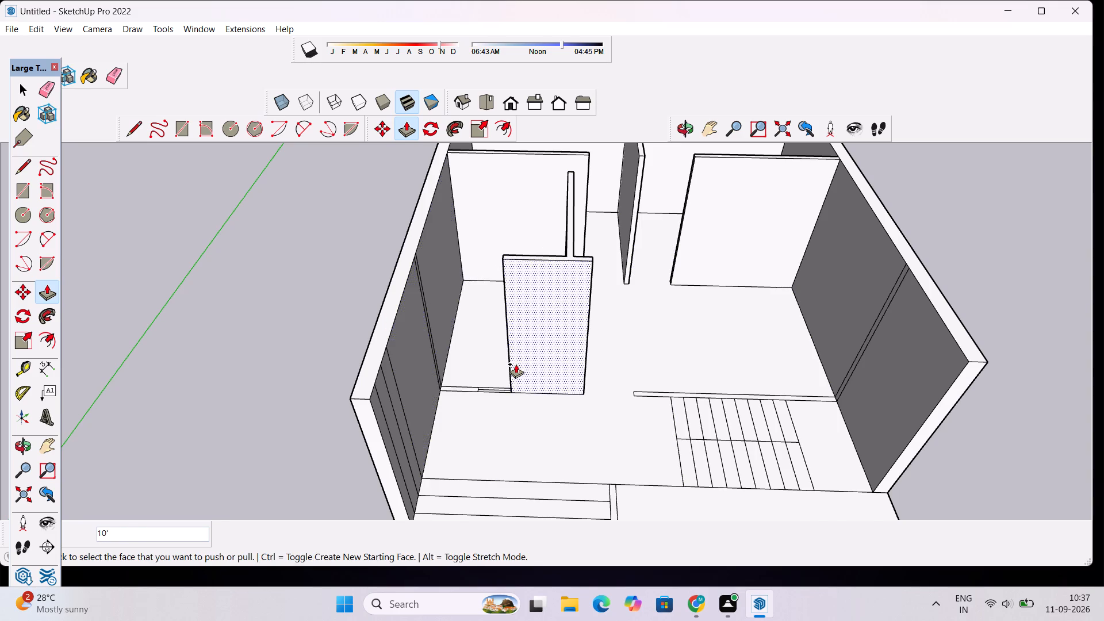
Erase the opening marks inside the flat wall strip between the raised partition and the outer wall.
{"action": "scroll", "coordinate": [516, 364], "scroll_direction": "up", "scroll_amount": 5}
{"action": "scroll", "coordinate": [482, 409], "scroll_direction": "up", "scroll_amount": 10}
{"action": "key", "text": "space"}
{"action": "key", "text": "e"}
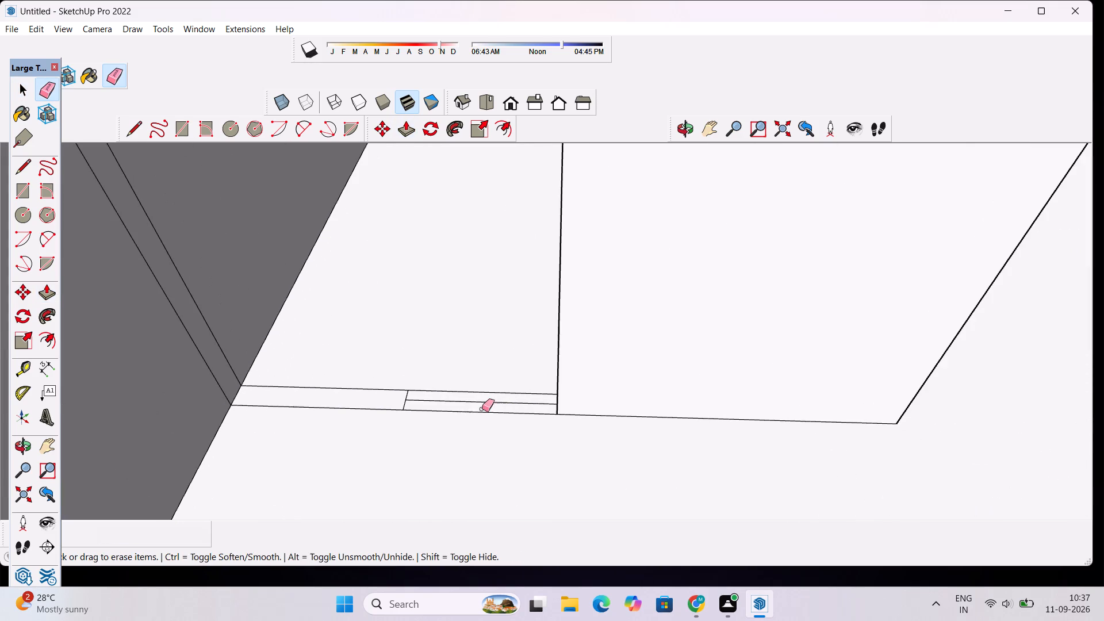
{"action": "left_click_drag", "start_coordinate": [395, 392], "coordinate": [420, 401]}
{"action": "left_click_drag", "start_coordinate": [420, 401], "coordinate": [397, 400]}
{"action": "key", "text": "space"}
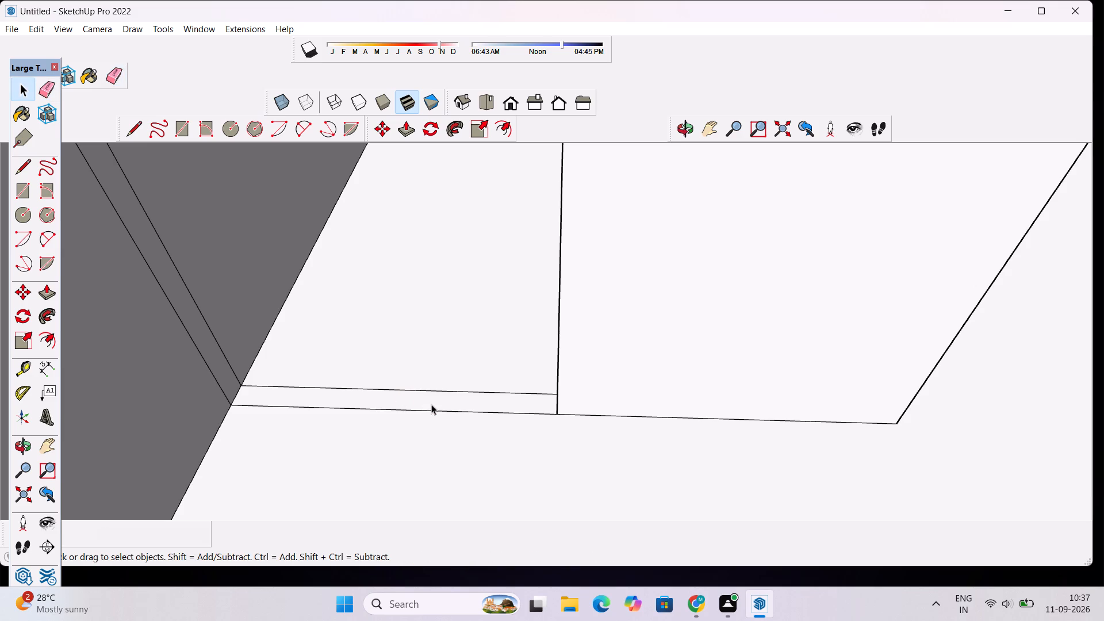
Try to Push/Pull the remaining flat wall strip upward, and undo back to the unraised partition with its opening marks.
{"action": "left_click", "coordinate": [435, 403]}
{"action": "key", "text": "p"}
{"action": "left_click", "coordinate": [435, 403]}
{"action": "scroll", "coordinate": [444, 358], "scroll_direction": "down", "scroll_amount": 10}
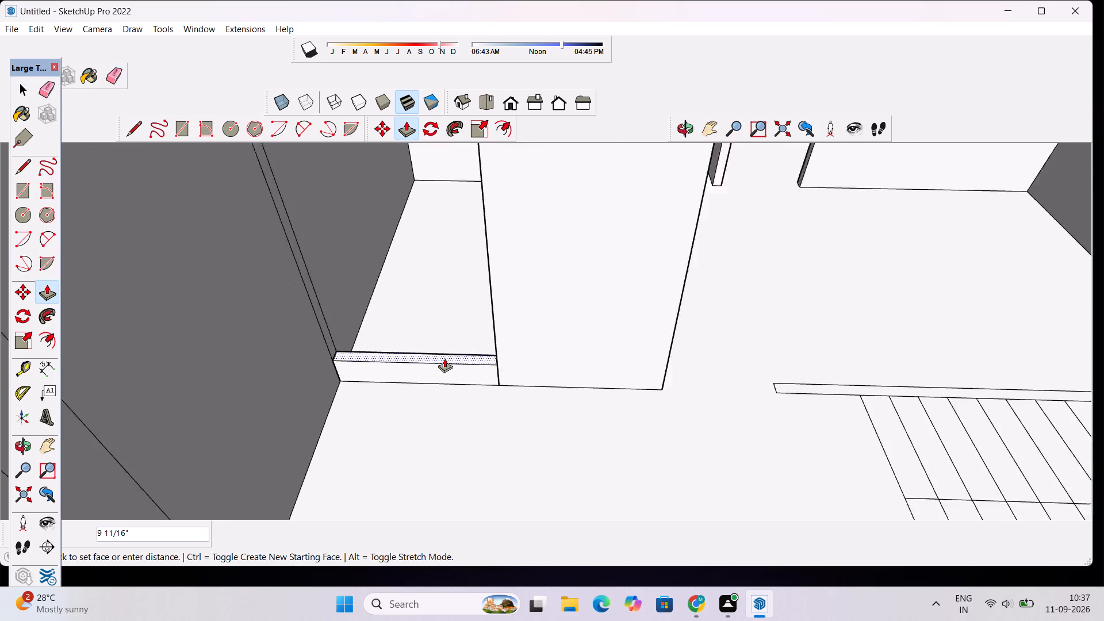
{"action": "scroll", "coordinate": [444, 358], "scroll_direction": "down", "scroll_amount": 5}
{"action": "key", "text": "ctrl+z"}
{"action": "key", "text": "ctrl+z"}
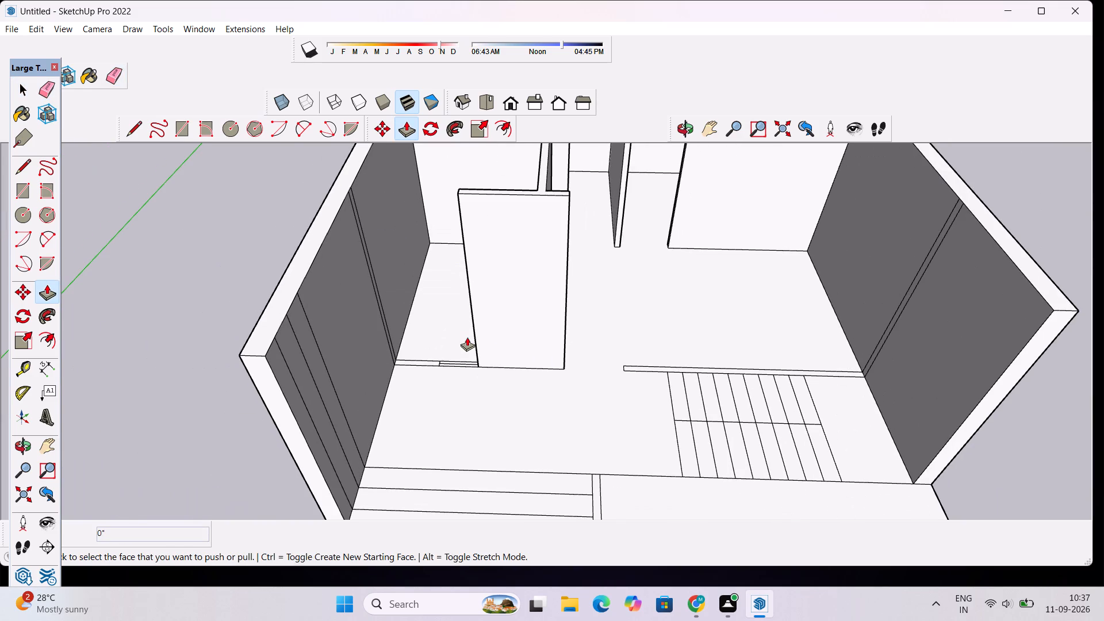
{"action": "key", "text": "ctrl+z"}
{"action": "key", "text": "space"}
Erase the opening outline inside the flat front partition strip of the small middle room so the strip is one face.
{"action": "scroll", "coordinate": [478, 360], "scroll_direction": "up", "scroll_amount": 6}
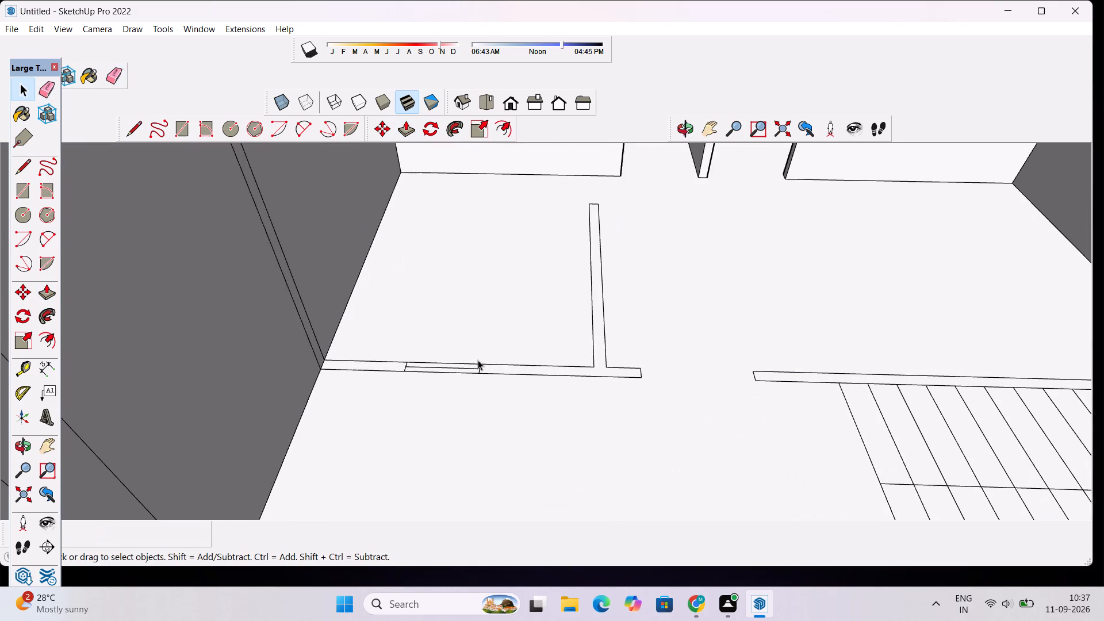
{"action": "key", "text": "e"}
{"action": "key", "text": "e"}
{"action": "left_click_drag", "start_coordinate": [496, 370], "coordinate": [456, 366]}
{"action": "scroll", "coordinate": [456, 366], "scroll_direction": "up", "scroll_amount": 10}
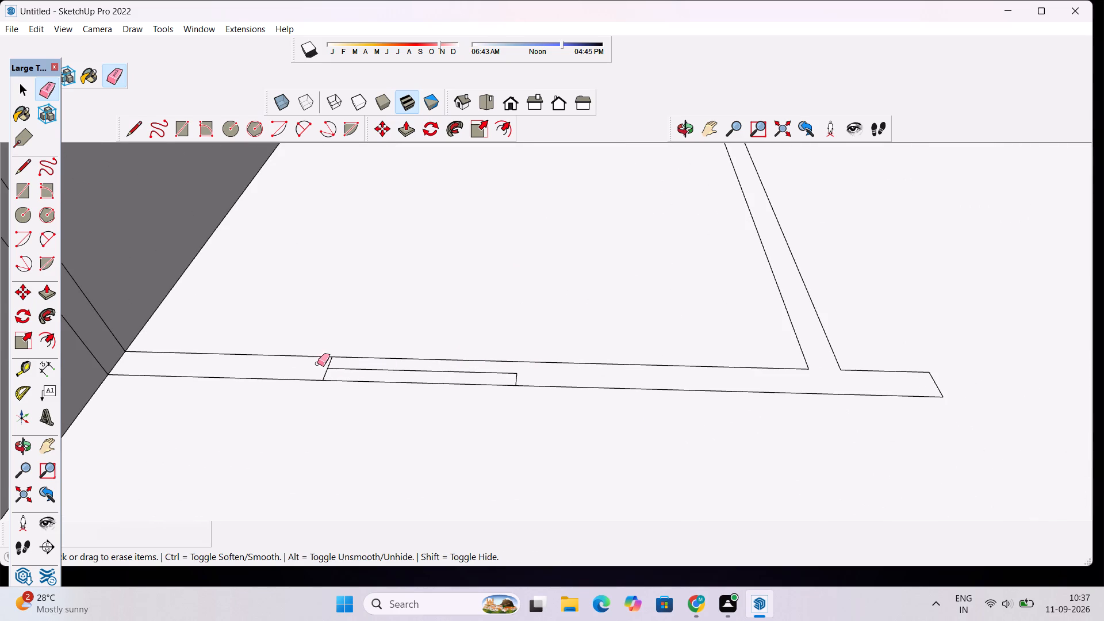
{"action": "left_click_drag", "start_coordinate": [307, 363], "coordinate": [348, 372]}
{"action": "left_click_drag", "start_coordinate": [306, 369], "coordinate": [321, 371]}
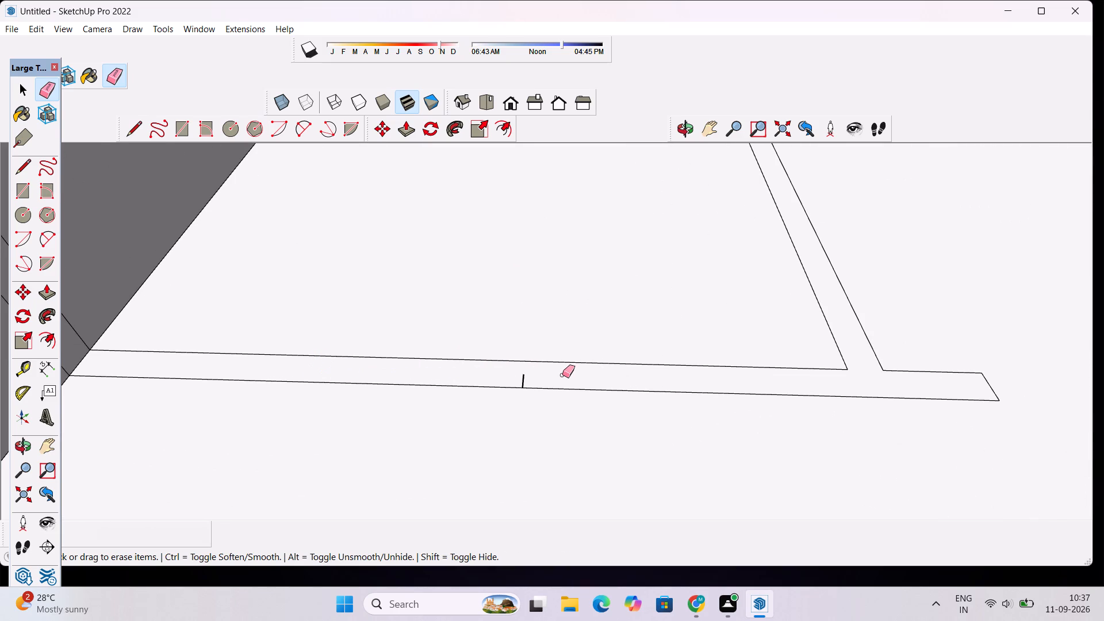
{"action": "left_click_drag", "start_coordinate": [562, 375], "coordinate": [513, 378]}
Push/Pull the joined front and side partition of the small middle room up 10', level with the outer walls.
{"action": "key", "text": "space"}
{"action": "scroll", "coordinate": [513, 378], "scroll_direction": "down", "scroll_amount": 15}
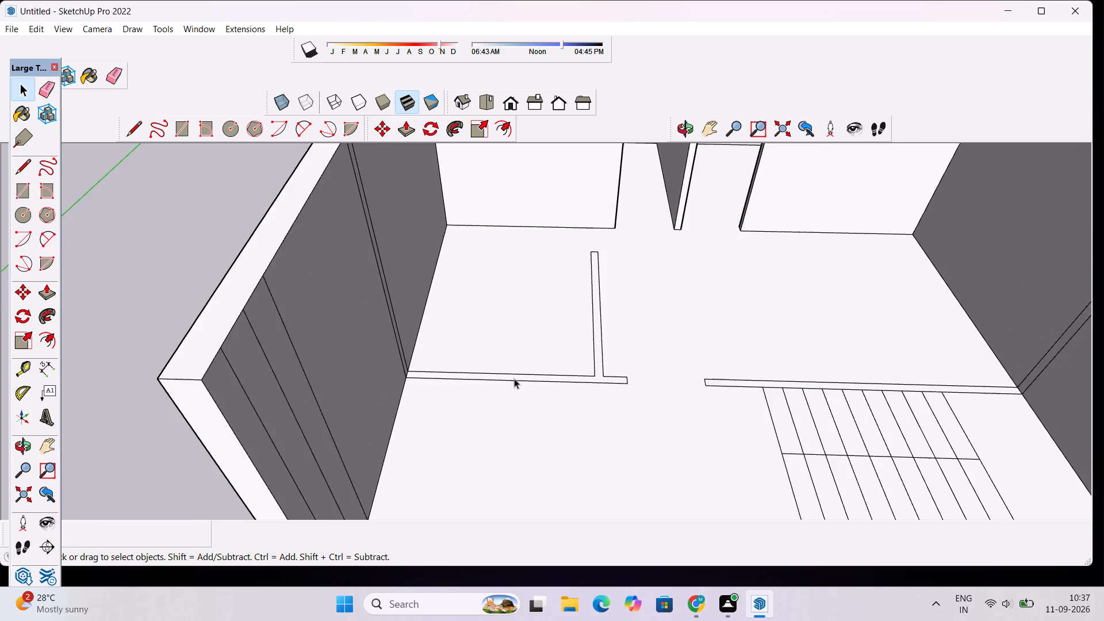
{"action": "scroll", "coordinate": [514, 378], "scroll_direction": "down", "scroll_amount": 3}
{"action": "key", "text": "p"}
{"action": "scroll", "coordinate": [447, 361], "scroll_direction": "up", "scroll_amount": 6}
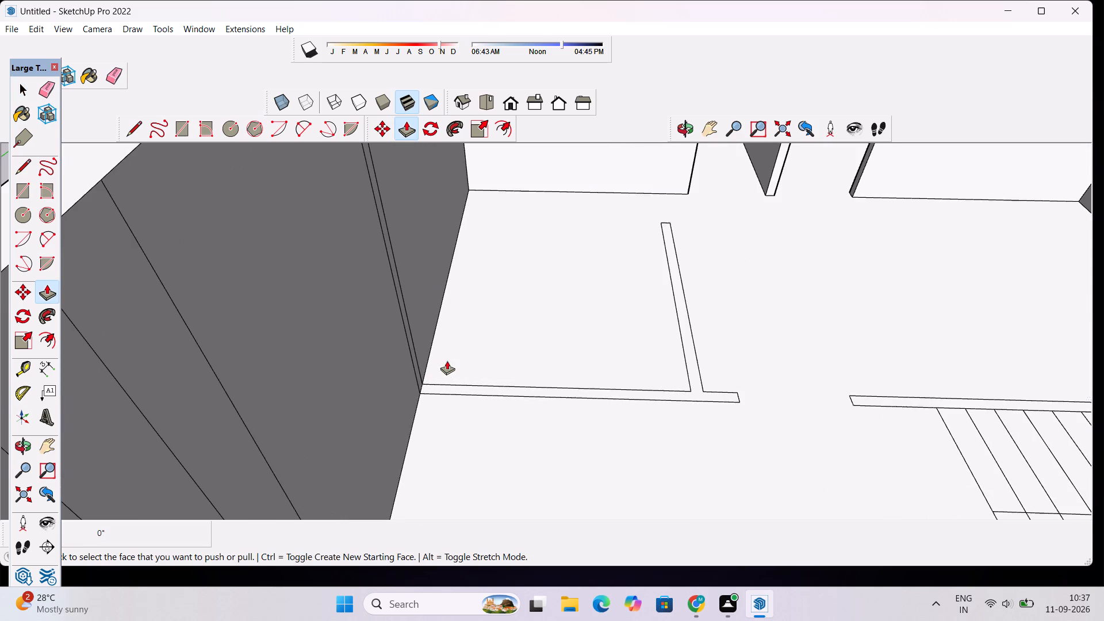
{"action": "left_click", "coordinate": [466, 388]}
{"action": "scroll", "coordinate": [461, 348], "scroll_direction": "down", "scroll_amount": 6}
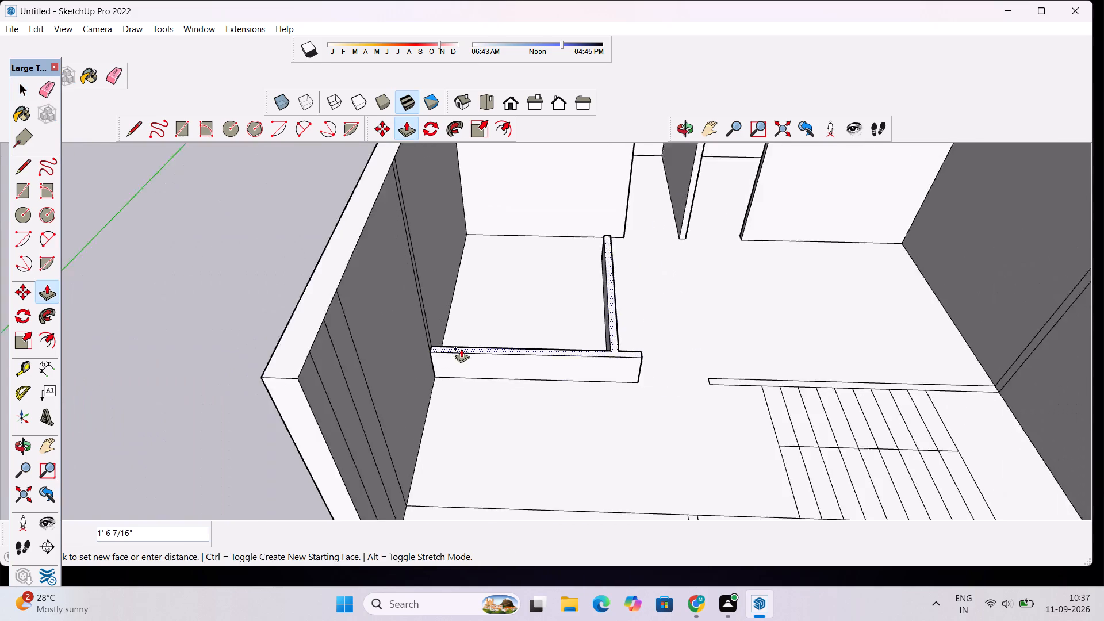
{"action": "scroll", "coordinate": [461, 348], "scroll_direction": "down", "scroll_amount": 5}
{"action": "left_click", "coordinate": [397, 332]}
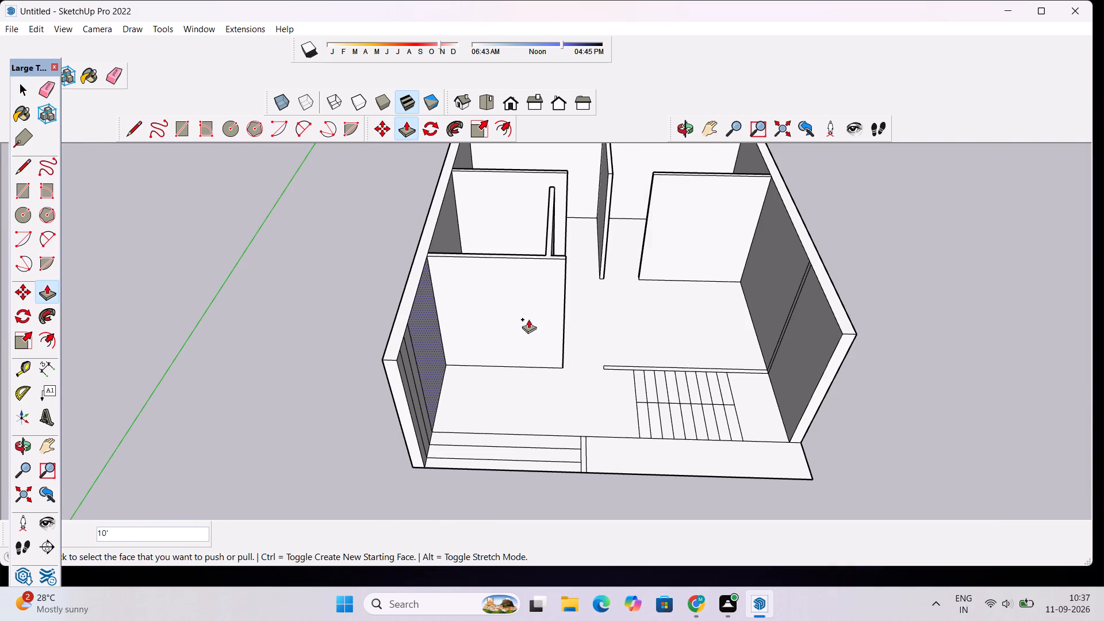
Erase the leftover vertical lines on the inner face of the outer wall beside the entrance steps.
{"action": "scroll", "coordinate": [436, 443], "scroll_direction": "up", "scroll_amount": 2}
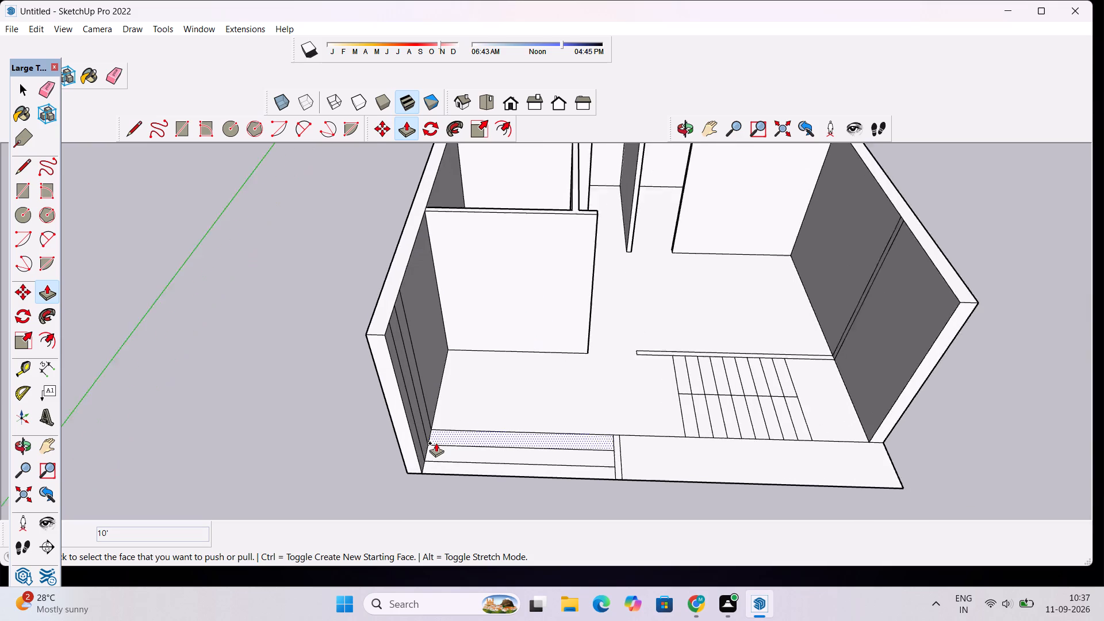
{"action": "scroll", "coordinate": [436, 443], "scroll_direction": "up", "scroll_amount": 6}
{"action": "left_click", "coordinate": [457, 428]}
{"action": "key", "text": "space"}
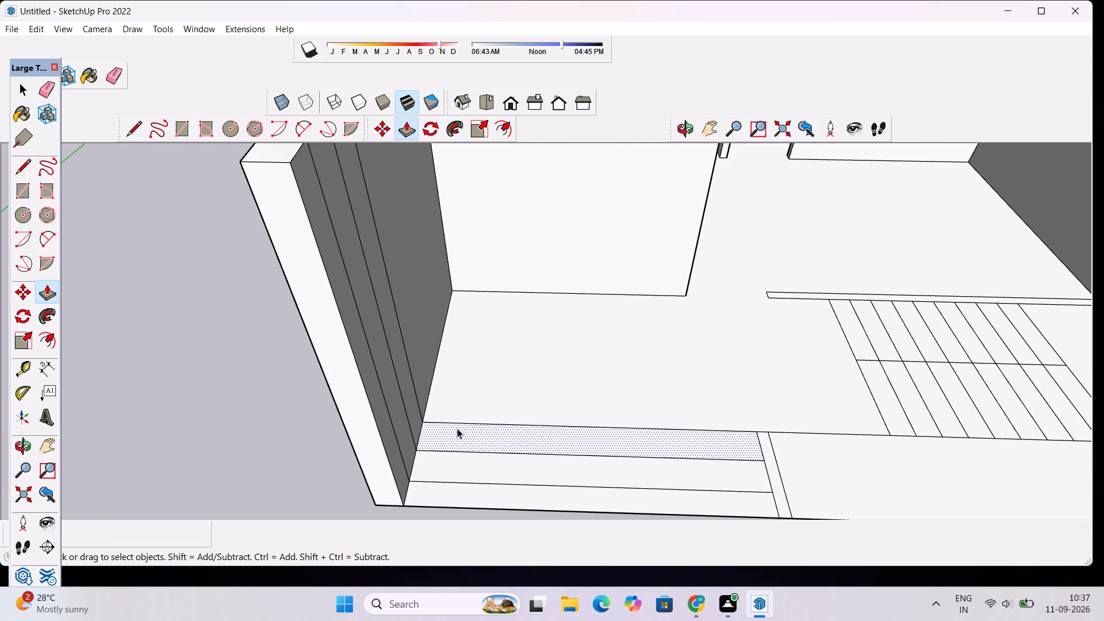
{"action": "key", "text": "e"}
{"action": "left_click_drag", "start_coordinate": [409, 329], "coordinate": [375, 379]}
Push/Pull the partition behind the staircase up 10', level with the top of the outer wall.
{"action": "scroll", "coordinate": [375, 379], "scroll_direction": "down", "scroll_amount": 11}
{"action": "scroll", "coordinate": [481, 366], "scroll_direction": "down", "scroll_amount": 3}
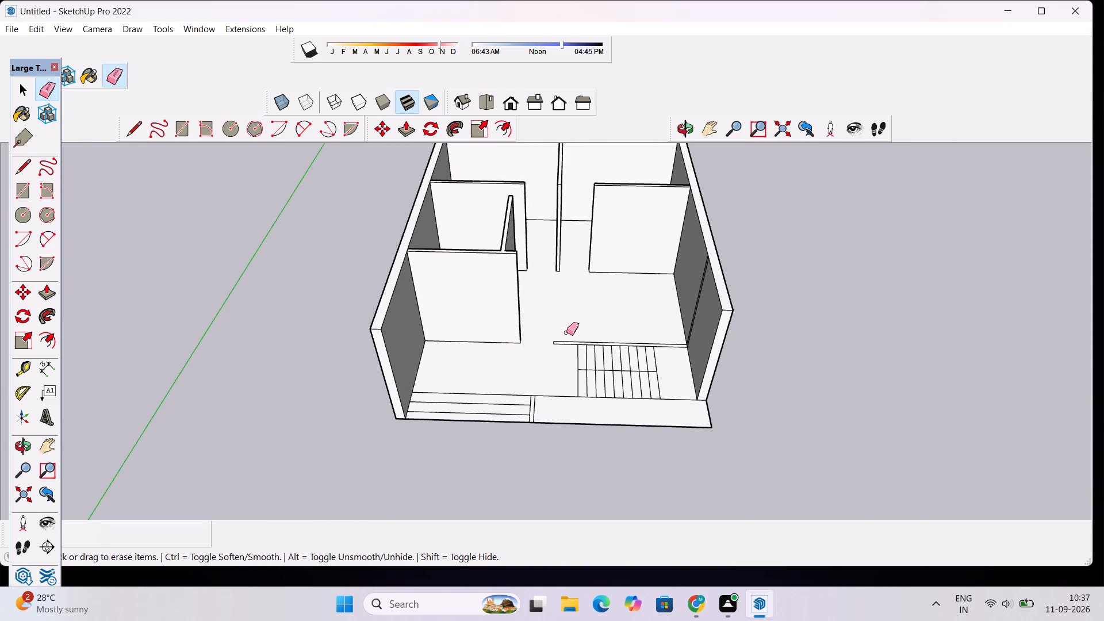
{"action": "scroll", "coordinate": [622, 324], "scroll_direction": "up", "scroll_amount": 4}
{"action": "scroll", "coordinate": [683, 323], "scroll_direction": "up", "scroll_amount": 5}
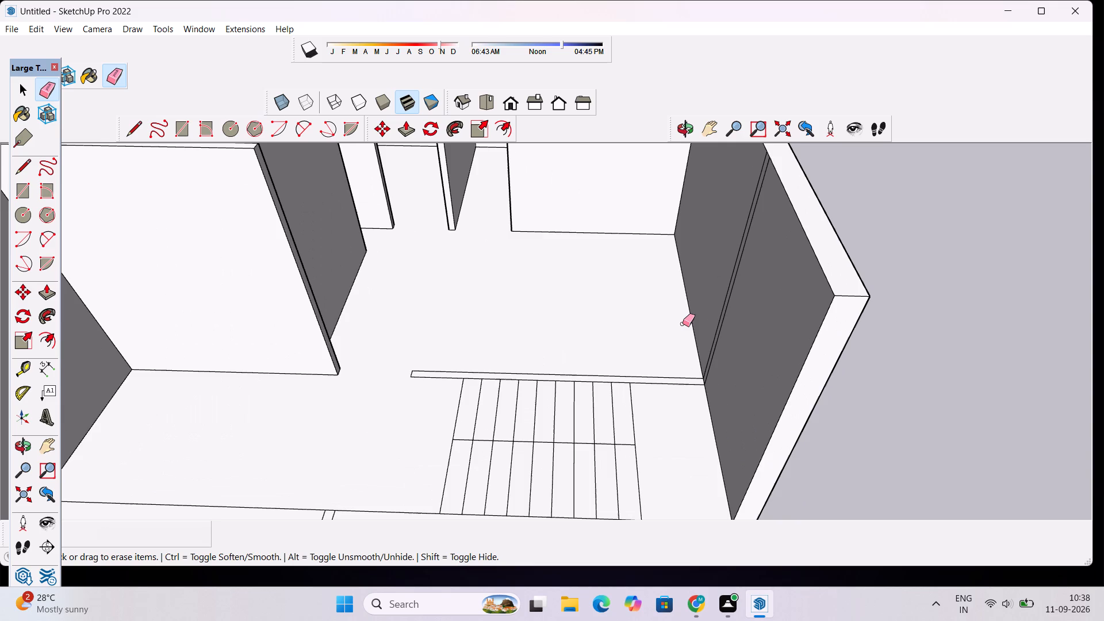
{"action": "key", "text": "p"}
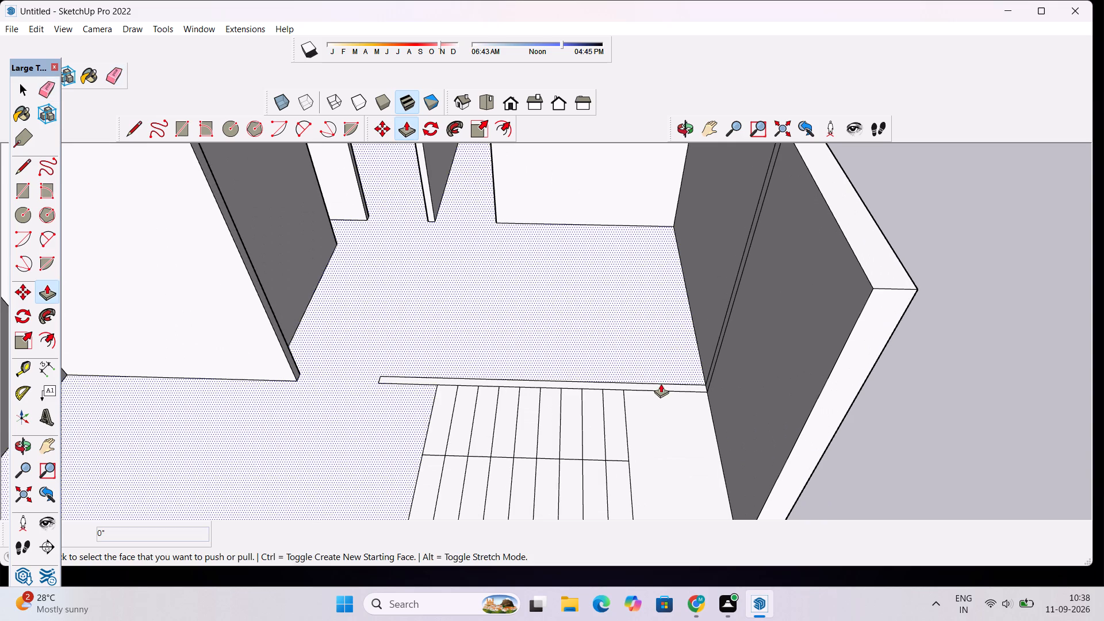
{"action": "left_click", "coordinate": [657, 390]}
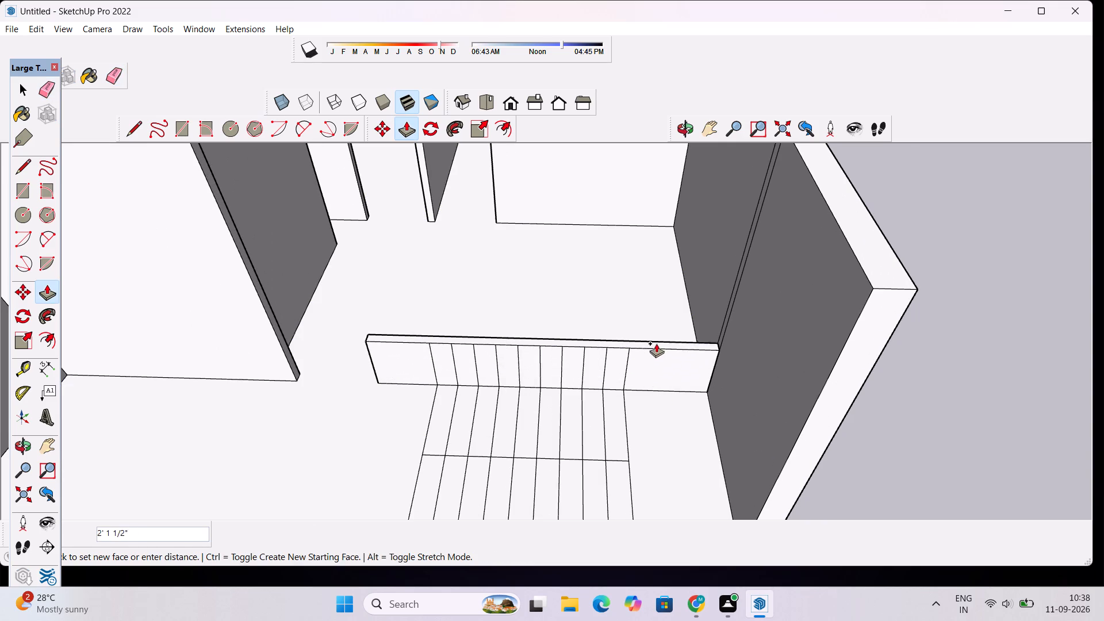
{"action": "scroll", "coordinate": [657, 343], "scroll_direction": "down", "scroll_amount": 8}
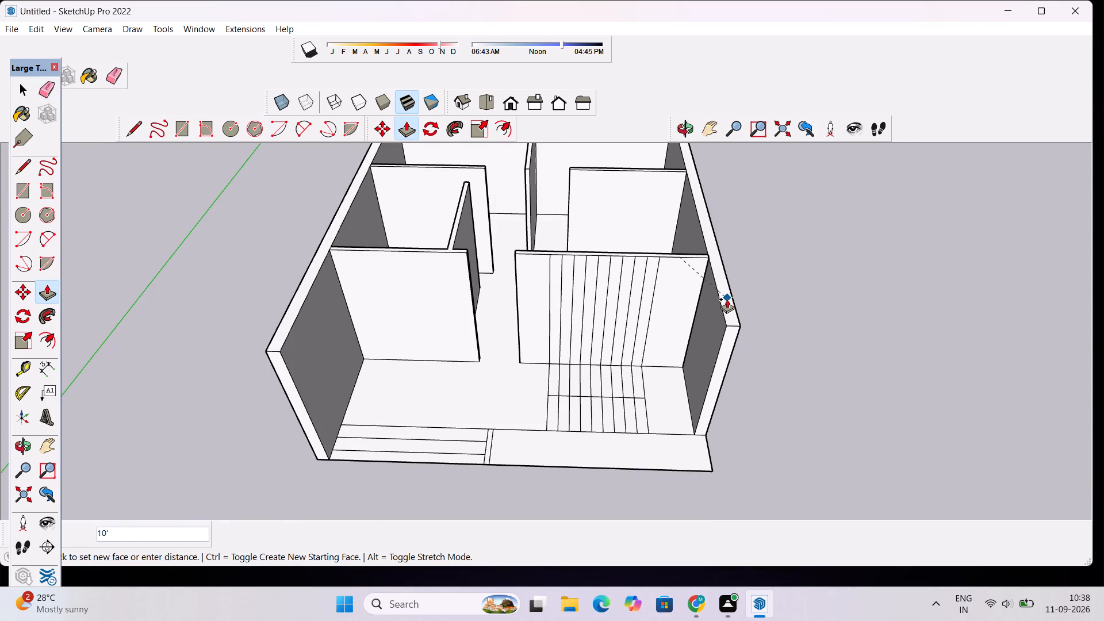
{"action": "scroll", "coordinate": [727, 299], "scroll_direction": "up", "scroll_amount": 4}
{"action": "left_click", "coordinate": [727, 299]}
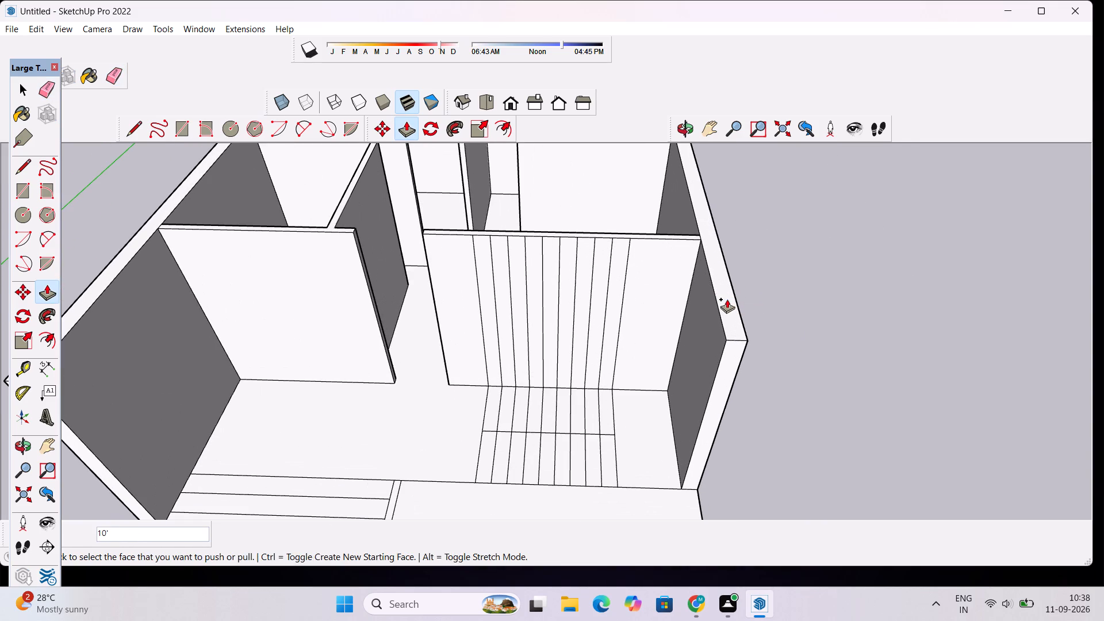
Erase the vertical stair-tread lines from the face of the raised partition behind the staircase.
{"action": "key", "text": "space"}
{"action": "type", "text": "e"}
{"action": "left_click_drag", "start_coordinate": [650, 297], "coordinate": [563, 301]}
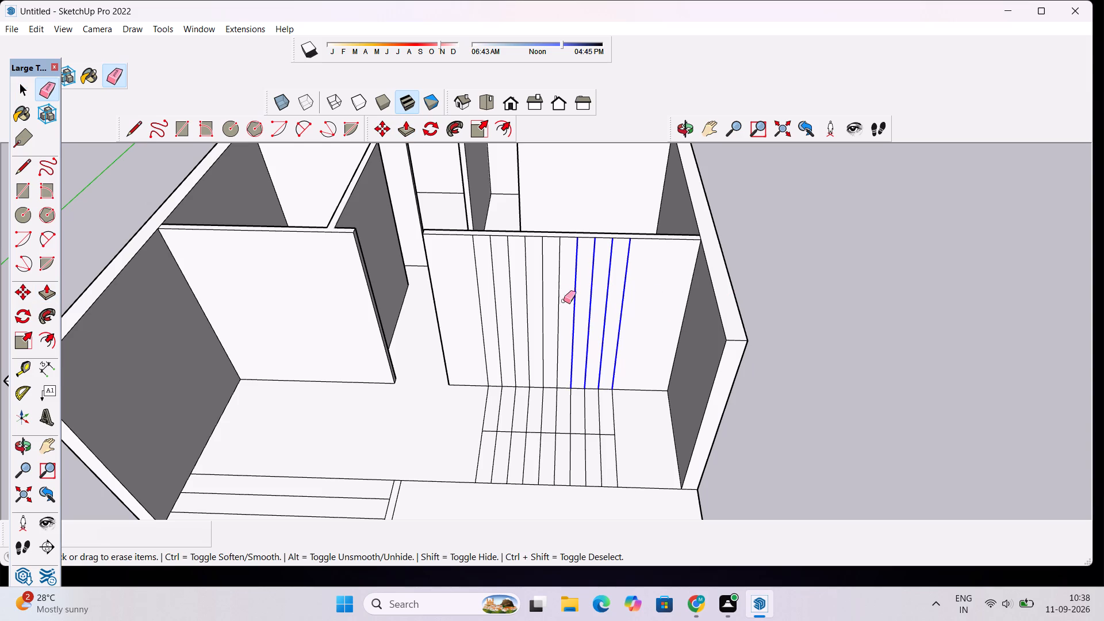
{"action": "left_click_drag", "start_coordinate": [563, 301], "coordinate": [480, 317]}
{"action": "left_click", "coordinate": [496, 317]}
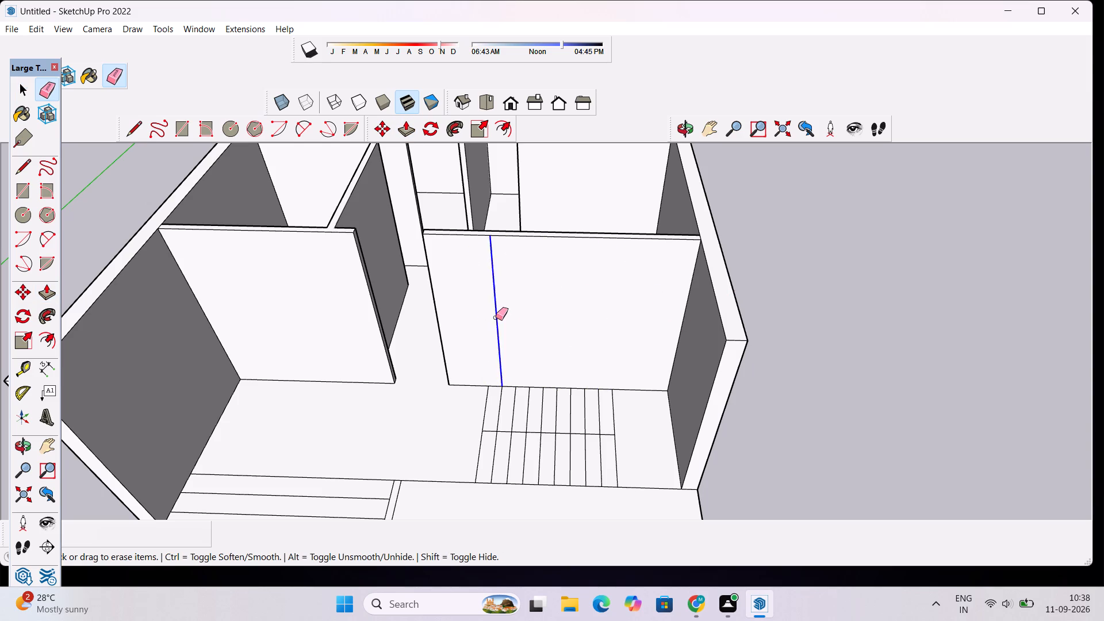
Examine the raised partitions and the staircase area from the front, from above and from angled views.
{"action": "scroll", "coordinate": [502, 324], "scroll_direction": "down", "scroll_amount": 9}
{"action": "scroll", "coordinate": [493, 252], "scroll_direction": "up", "scroll_amount": 6}
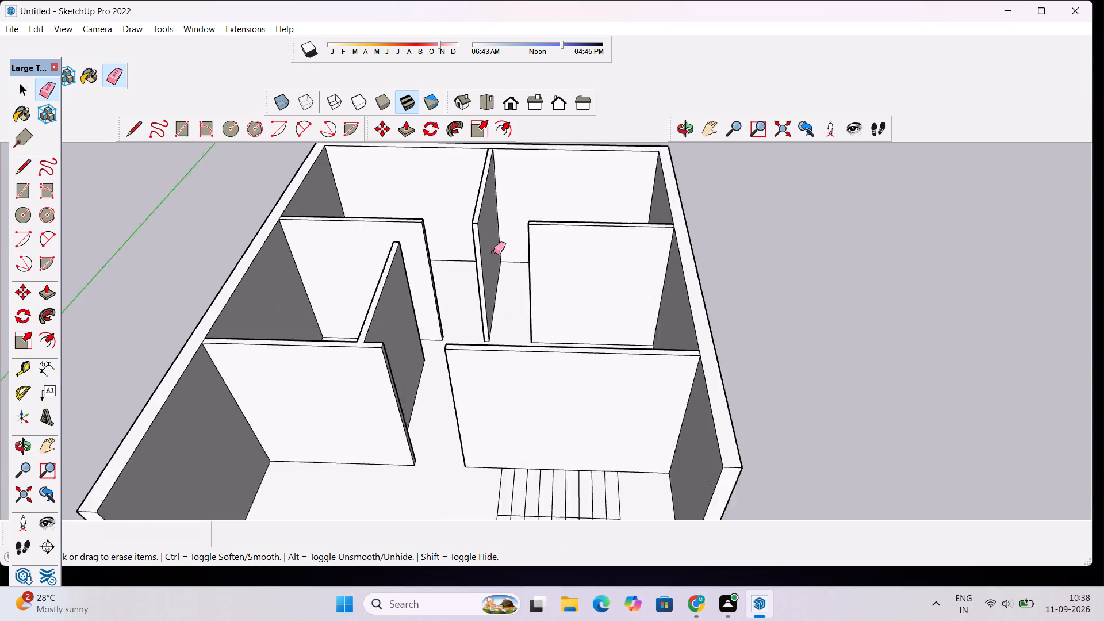
{"action": "scroll", "coordinate": [493, 252], "scroll_direction": "up", "scroll_amount": 1}
{"action": "scroll", "coordinate": [492, 266], "scroll_direction": "down", "scroll_amount": 3}
{"action": "key", "text": "space"}
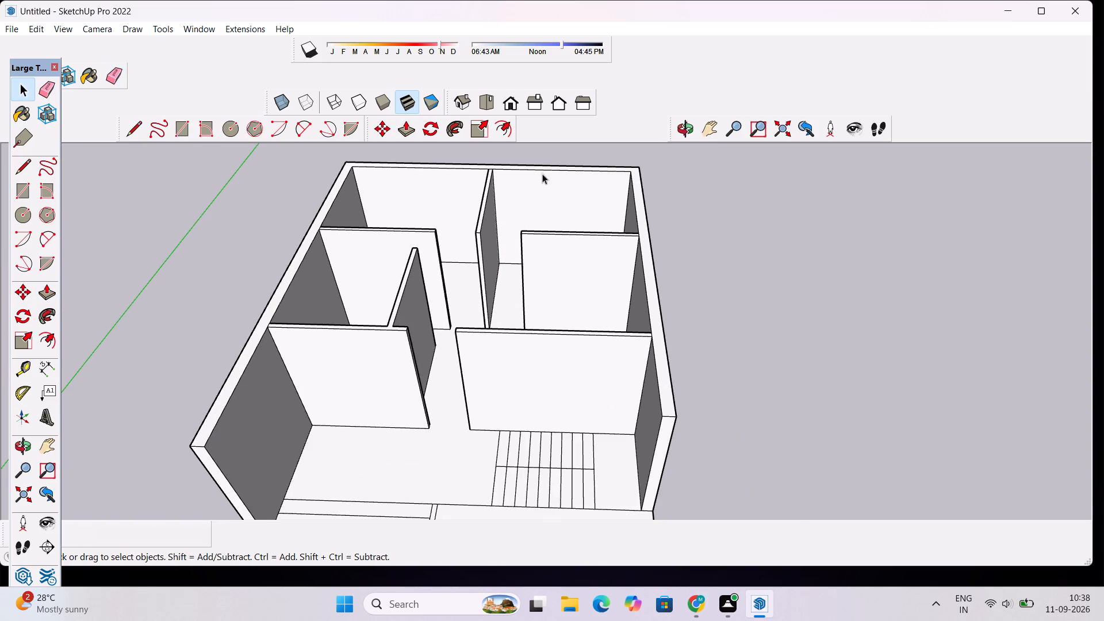
{"action": "left_click", "coordinate": [687, 132]}
{"action": "left_click_drag", "start_coordinate": [631, 290], "coordinate": [635, 239]}
{"action": "scroll", "coordinate": [635, 239], "scroll_direction": "down", "scroll_amount": 4}
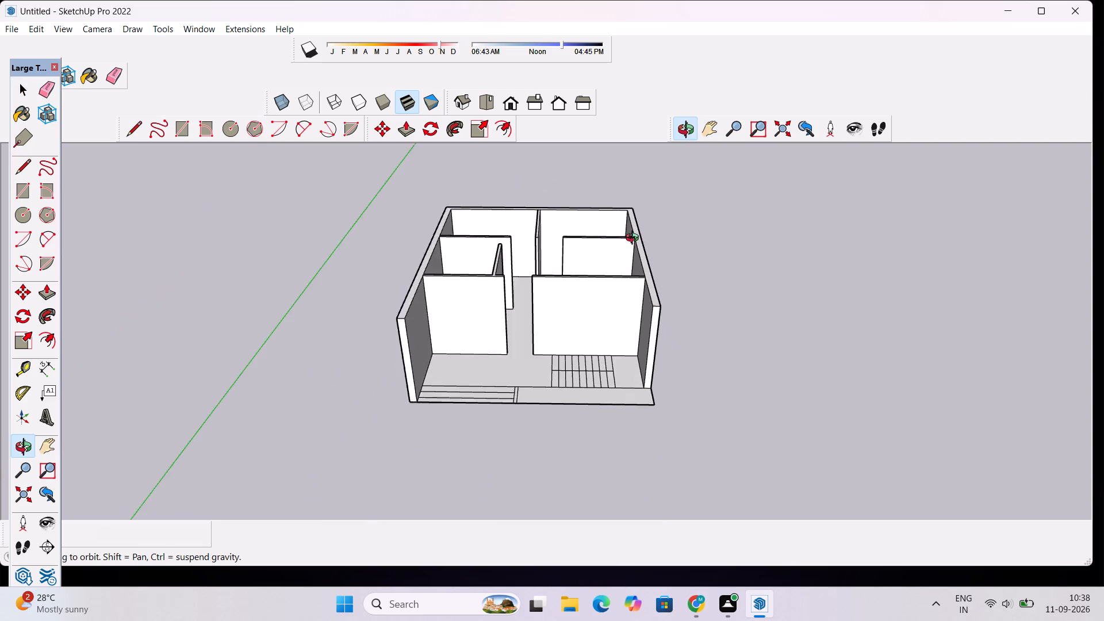
{"action": "scroll", "coordinate": [635, 239], "scroll_direction": "down", "scroll_amount": 5}
{"action": "scroll", "coordinate": [618, 298], "scroll_direction": "up", "scroll_amount": 6}
{"action": "left_click_drag", "start_coordinate": [601, 282], "coordinate": [734, 467]}
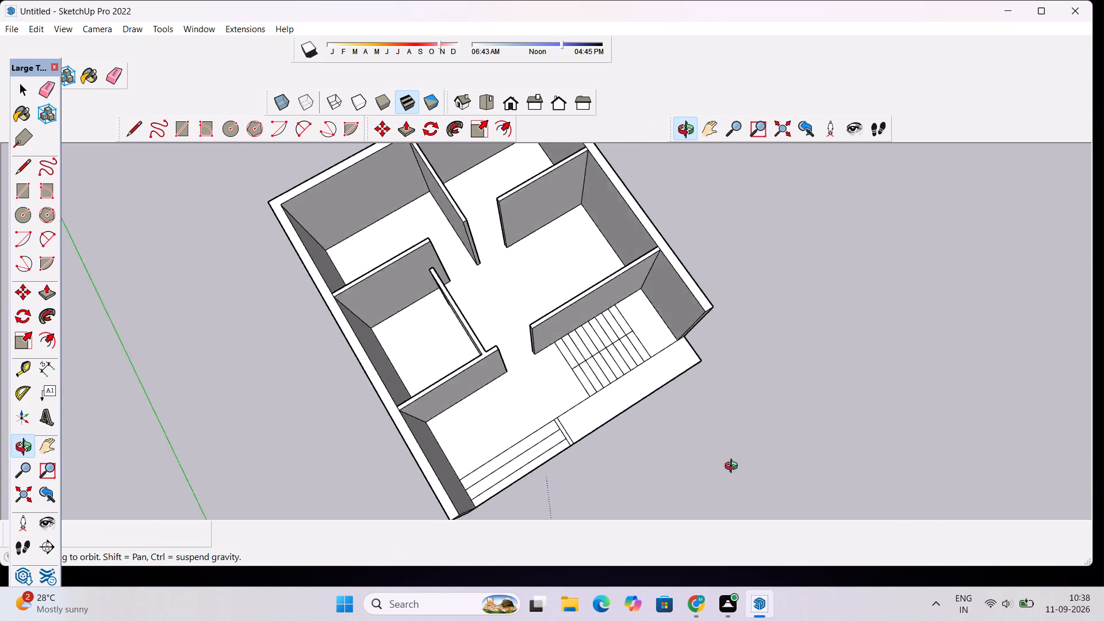
{"action": "left_click_drag", "start_coordinate": [734, 467], "coordinate": [565, 526]}
{"action": "scroll", "coordinate": [549, 322], "scroll_direction": "down", "scroll_amount": 4}
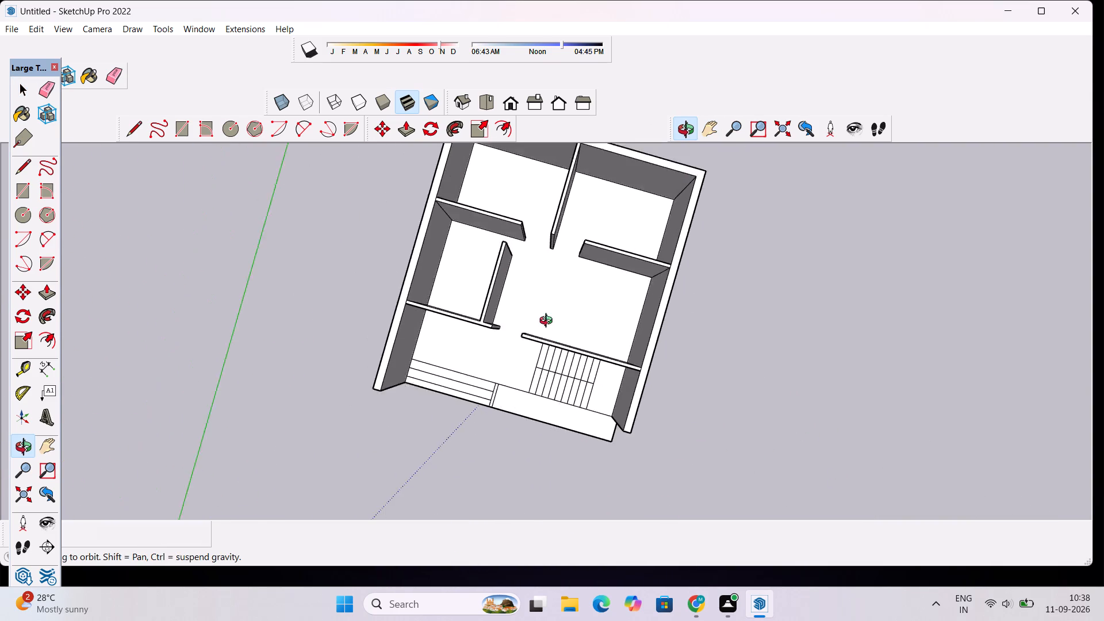
{"action": "scroll", "coordinate": [549, 322], "scroll_direction": "down", "scroll_amount": 1}
{"action": "left_click_drag", "start_coordinate": [519, 400], "coordinate": [749, 301]}
{"action": "scroll", "coordinate": [565, 324], "scroll_direction": "up", "scroll_amount": 10}
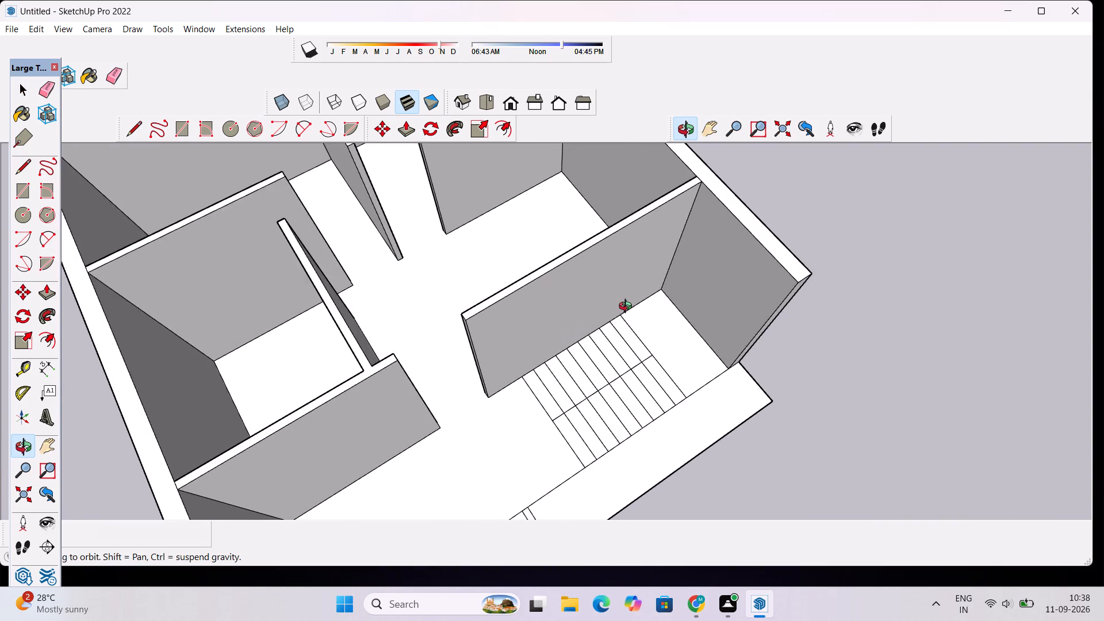
Examine the raised outer walls, partitions and staircase area of the 3D copy from above, the front and angled views.
{"action": "scroll", "coordinate": [628, 308], "scroll_direction": "down", "scroll_amount": 6}
{"action": "left_click_drag", "start_coordinate": [726, 307], "coordinate": [543, 457]}
{"action": "scroll", "coordinate": [540, 309], "scroll_direction": "down", "scroll_amount": 6}
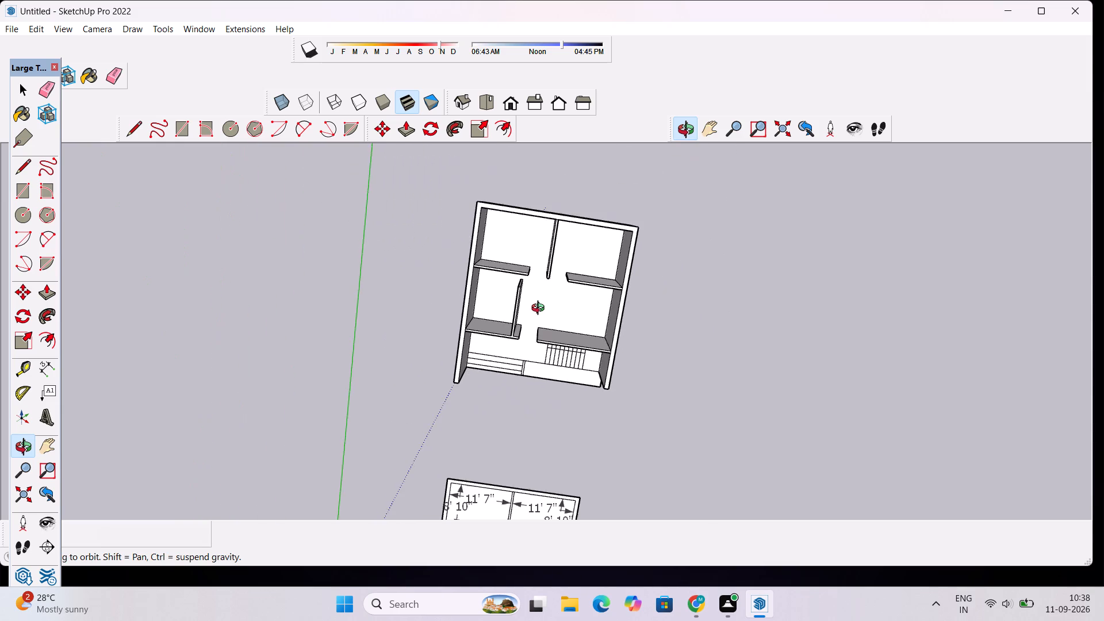
{"action": "scroll", "coordinate": [522, 339], "scroll_direction": "up", "scroll_amount": 6}
{"action": "left_click_drag", "start_coordinate": [522, 361], "coordinate": [916, 213]}
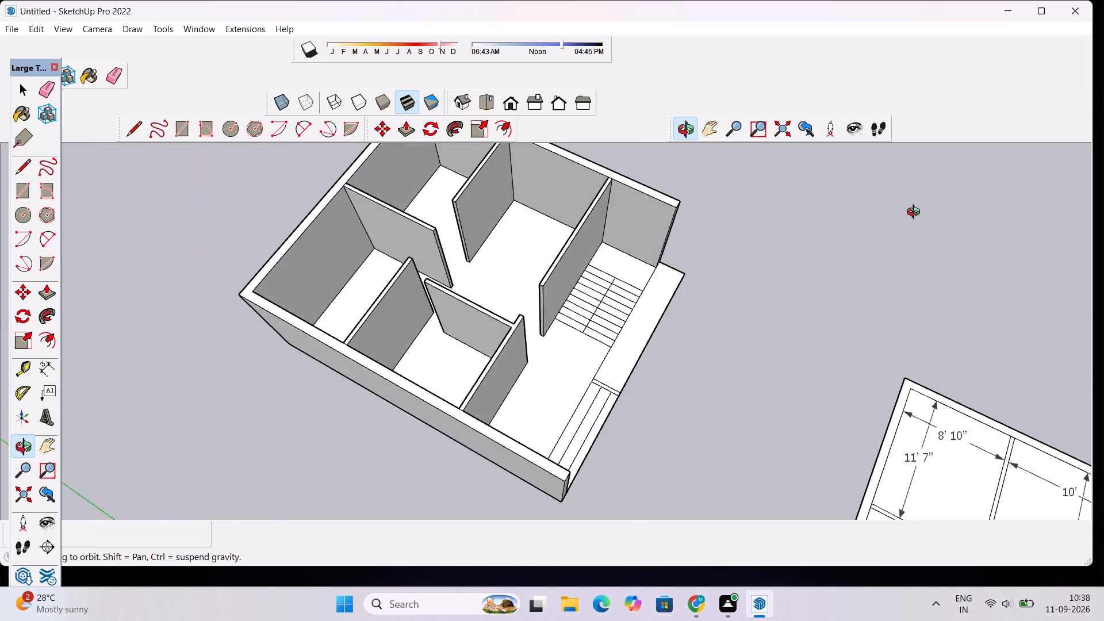
{"action": "left_click_drag", "start_coordinate": [916, 213], "coordinate": [440, 323]}
{"action": "left_click_drag", "start_coordinate": [500, 411], "coordinate": [716, 217]}
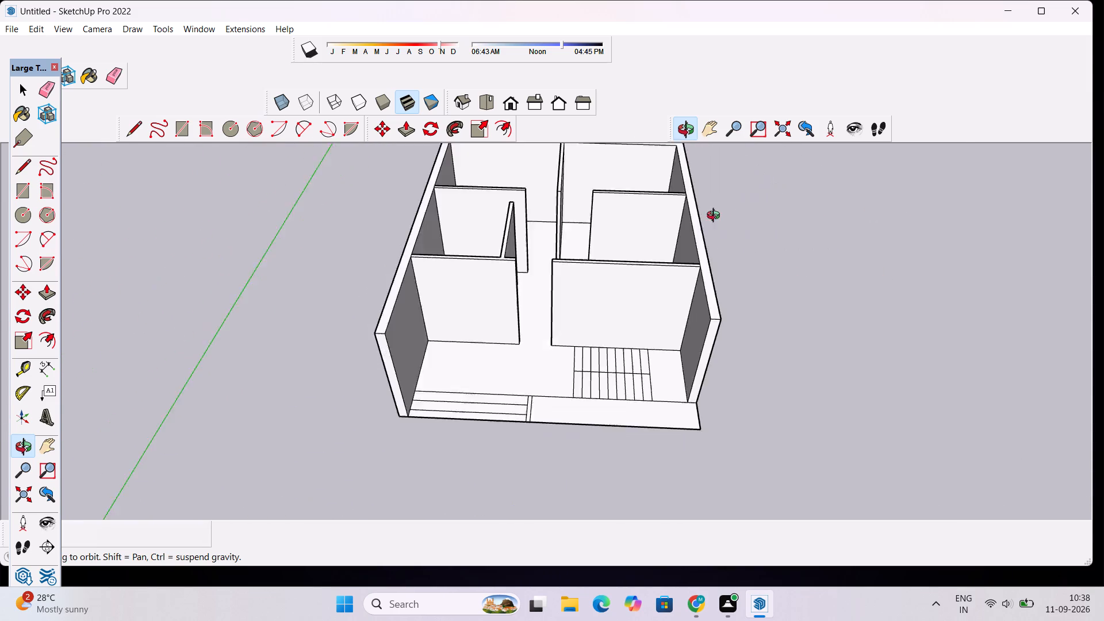
{"action": "left_click_drag", "start_coordinate": [716, 217], "coordinate": [732, 217]}
{"action": "left_click_drag", "start_coordinate": [744, 225], "coordinate": [668, 391]}
{"action": "left_click_drag", "start_coordinate": [531, 357], "coordinate": [673, 339]}
{"action": "left_click_drag", "start_coordinate": [785, 335], "coordinate": [704, 329]}
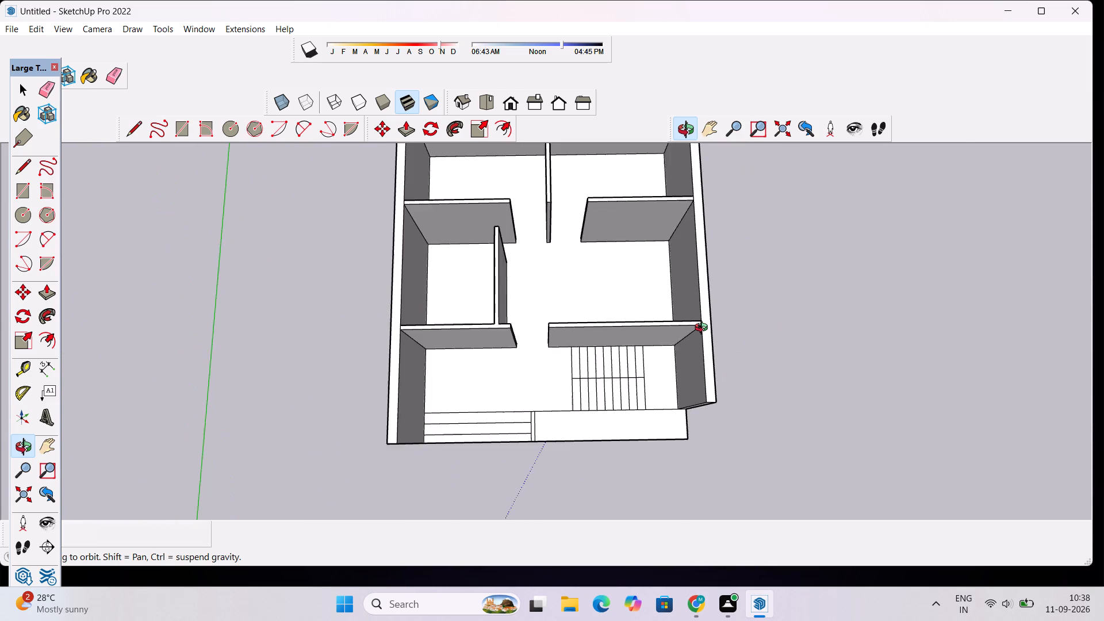
{"action": "left_click_drag", "start_coordinate": [704, 329], "coordinate": [756, 314]}
{"action": "scroll", "coordinate": [684, 267], "scroll_direction": "up", "scroll_amount": 3}
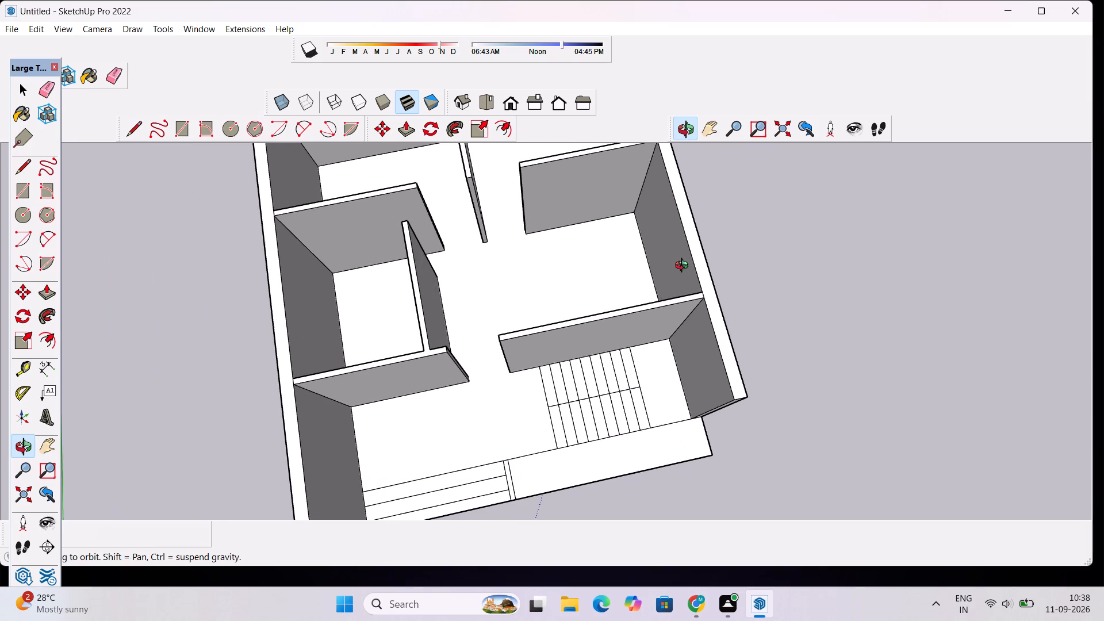
{"action": "scroll", "coordinate": [684, 267], "scroll_direction": "down", "scroll_amount": 6}
{"action": "left_click_drag", "start_coordinate": [607, 371], "coordinate": [599, 285]}
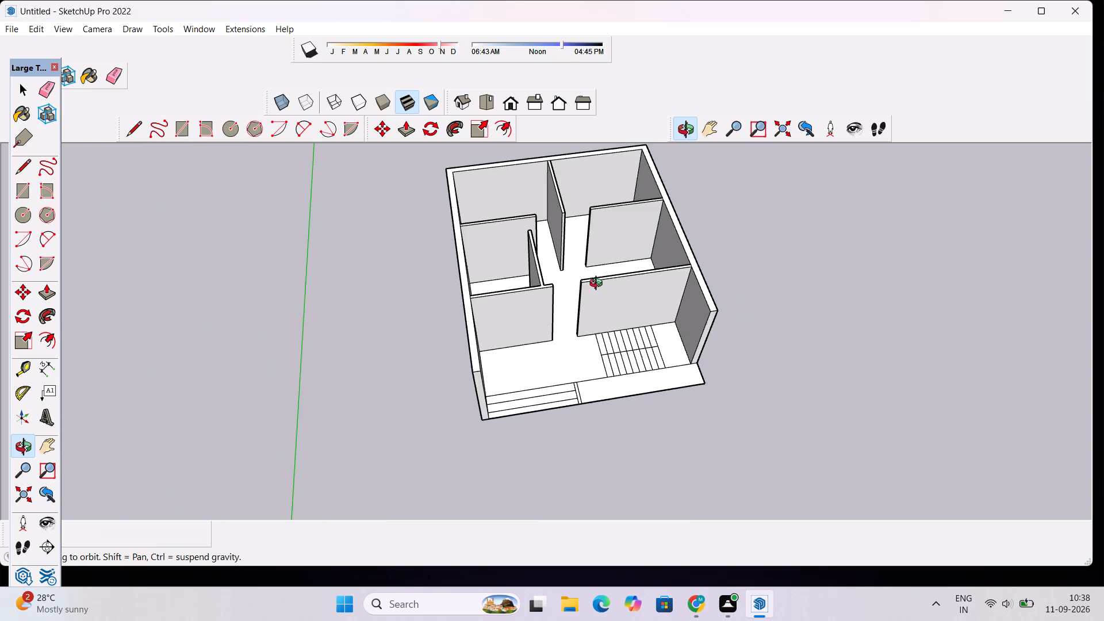
{"action": "left_click_drag", "start_coordinate": [599, 285], "coordinate": [578, 434]}
{"action": "scroll", "coordinate": [642, 205], "scroll_direction": "up", "scroll_amount": 5}
{"action": "left_click_drag", "start_coordinate": [681, 289], "coordinate": [545, 293]}
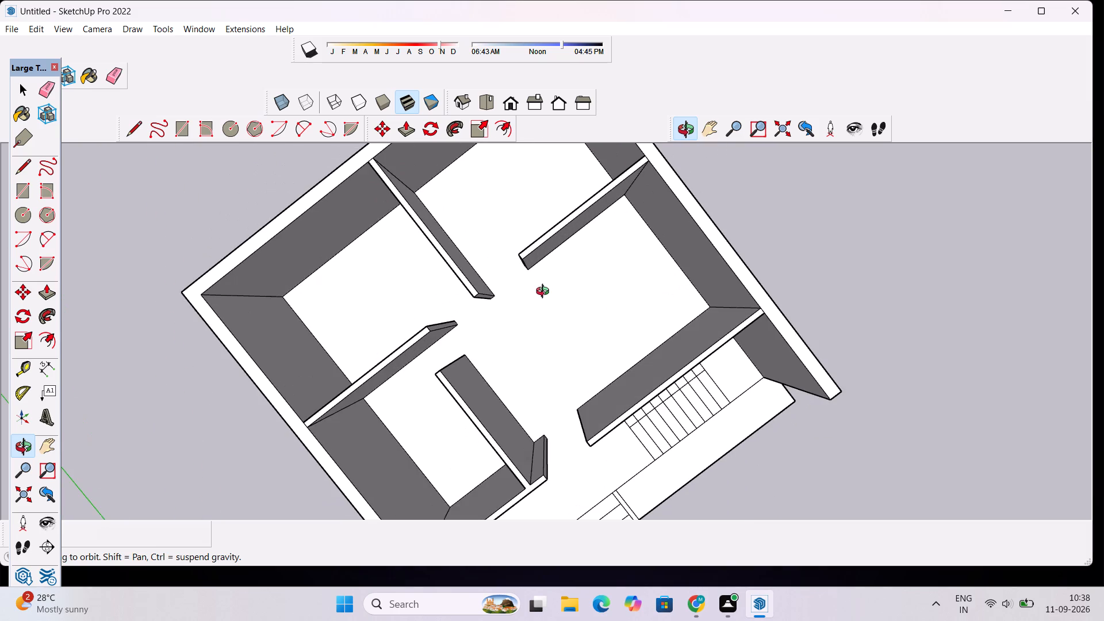
{"action": "left_click_drag", "start_coordinate": [519, 336], "coordinate": [532, 314]}
{"action": "left_click_drag", "start_coordinate": [658, 353], "coordinate": [534, 329]}
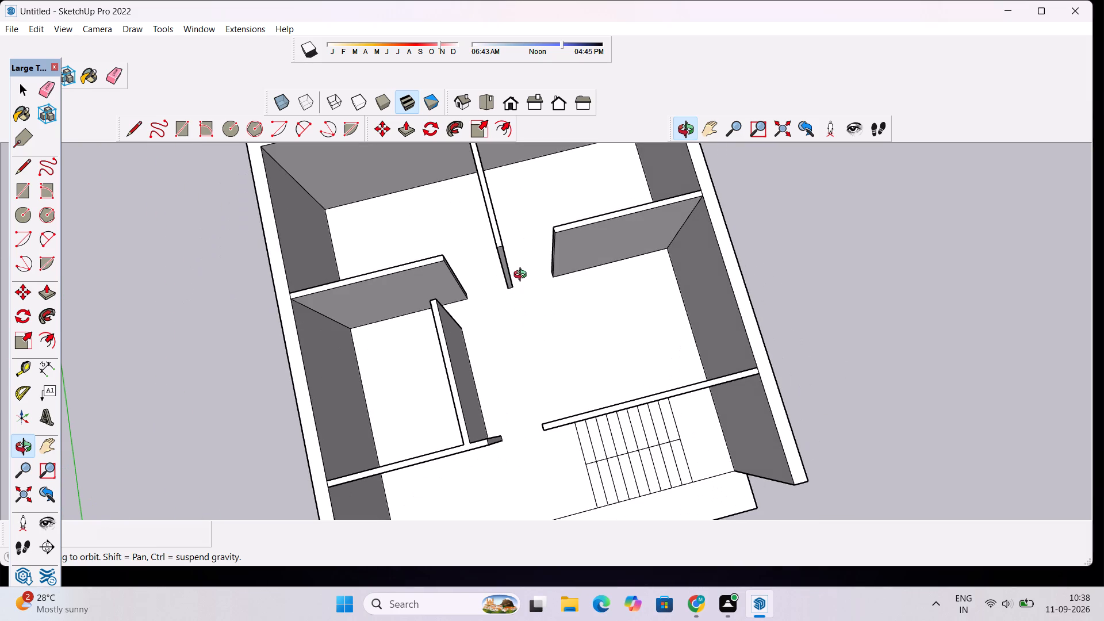
{"action": "scroll", "coordinate": [608, 219], "scroll_direction": "down", "scroll_amount": 5}
{"action": "left_click_drag", "start_coordinate": [542, 323], "coordinate": [526, 267]}
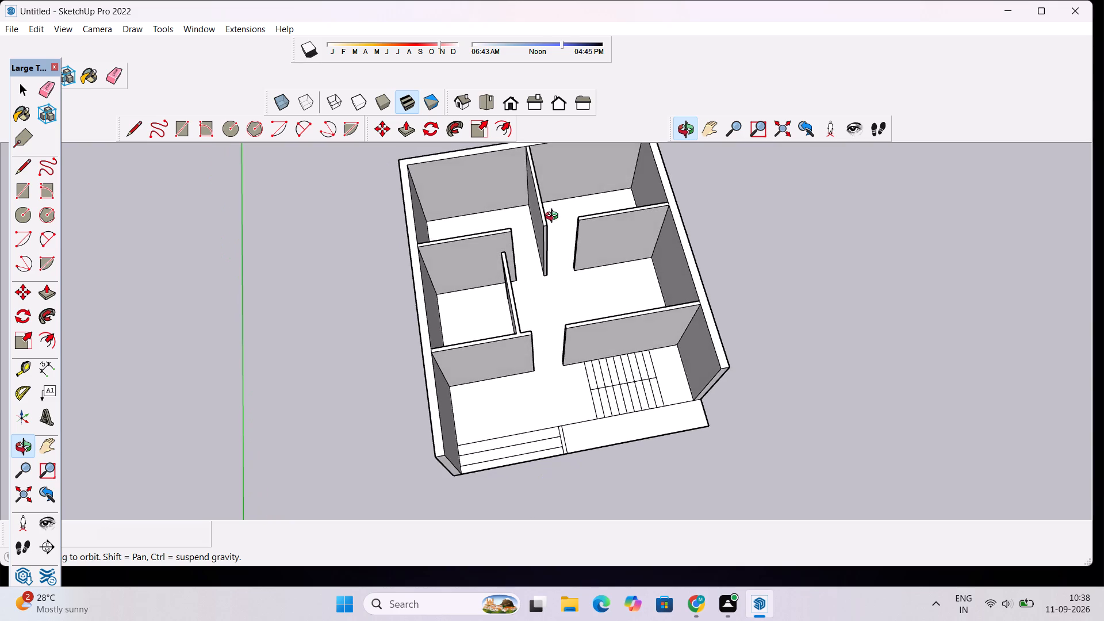
{"action": "scroll", "coordinate": [619, 236], "scroll_direction": "down", "scroll_amount": 10}
{"action": "left_click_drag", "start_coordinate": [671, 315], "coordinate": [559, 295]}
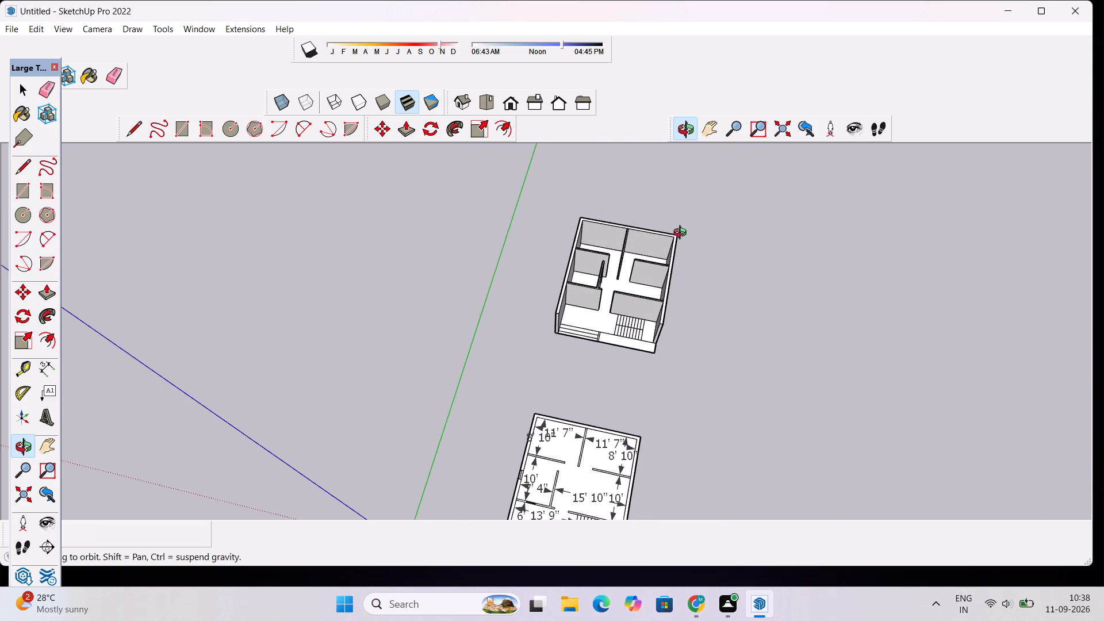
{"action": "scroll", "coordinate": [678, 233], "scroll_direction": "up", "scroll_amount": 11}
{"action": "left_click_drag", "start_coordinate": [388, 339], "coordinate": [504, 498]}
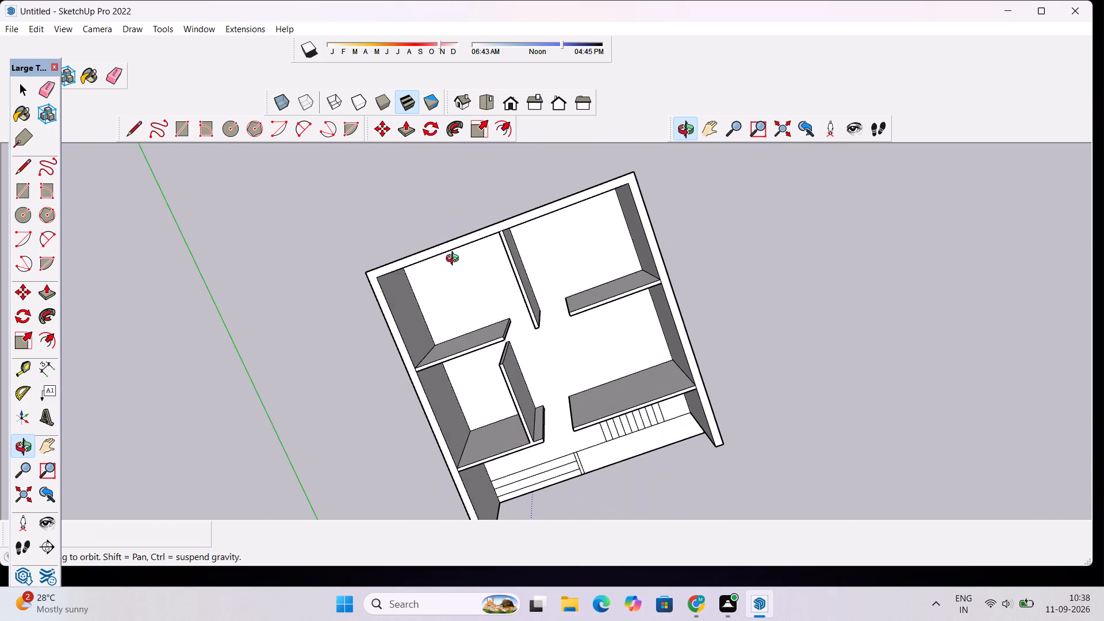
{"action": "left_click_drag", "start_coordinate": [576, 255], "coordinate": [613, 192]}
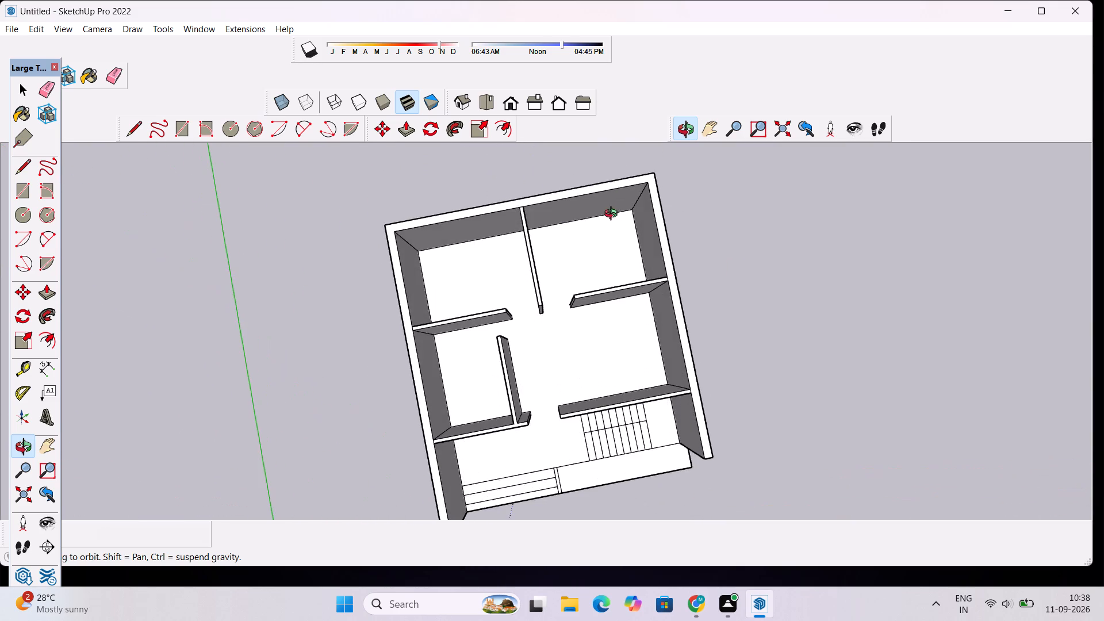
{"action": "scroll", "coordinate": [610, 279], "scroll_direction": "down", "scroll_amount": 10}
{"action": "scroll", "coordinate": [626, 412], "scroll_direction": "up", "scroll_amount": 6}
{"action": "left_click_drag", "start_coordinate": [626, 423], "coordinate": [558, 297]}
{"action": "scroll", "coordinate": [549, 248], "scroll_direction": "up", "scroll_amount": 3}
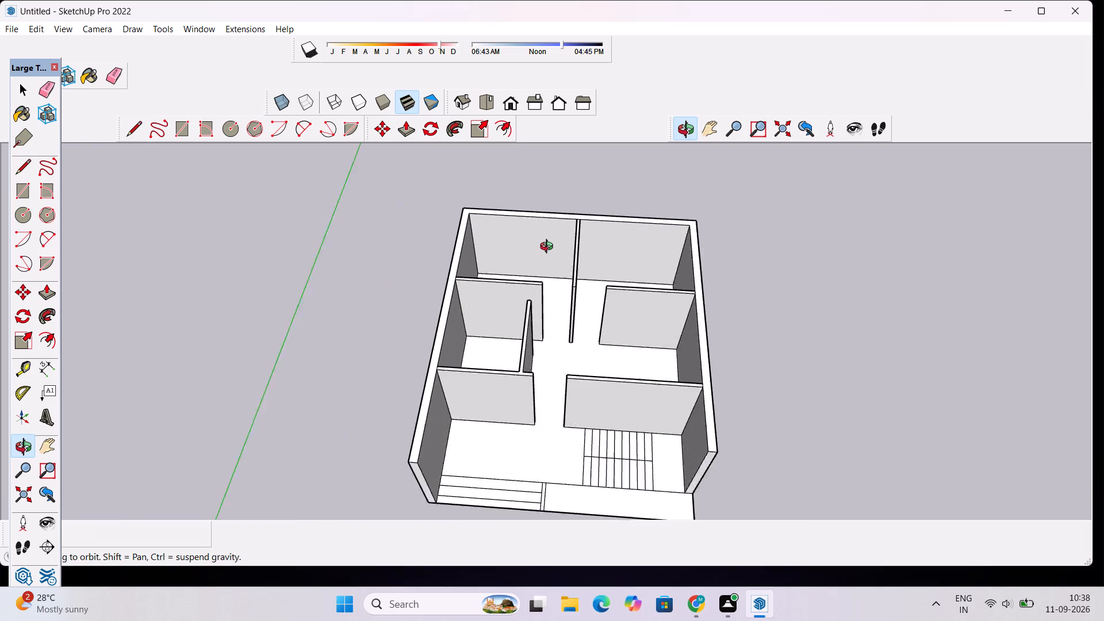
{"action": "scroll", "coordinate": [549, 248], "scroll_direction": "up", "scroll_amount": 8}
{"action": "left_click_drag", "start_coordinate": [537, 254], "coordinate": [604, 279]}
{"action": "scroll", "coordinate": [709, 285], "scroll_direction": "down", "scroll_amount": 4}
{"action": "left_click_drag", "start_coordinate": [761, 381], "coordinate": [696, 318]}
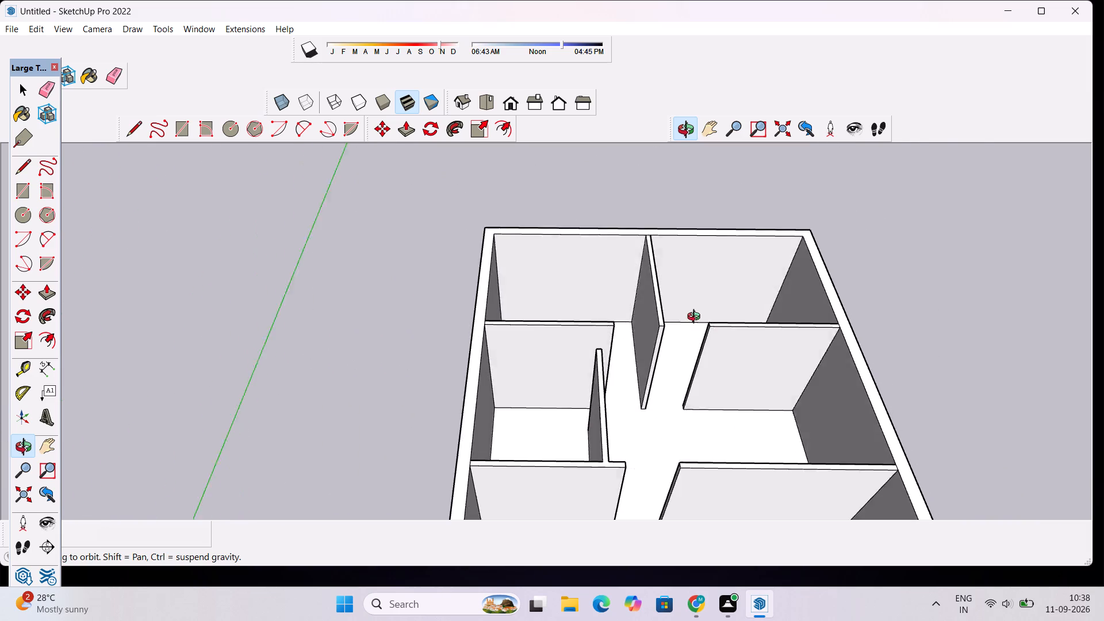
{"action": "left_click_drag", "start_coordinate": [696, 318], "coordinate": [687, 294]}
{"action": "scroll", "coordinate": [685, 283], "scroll_direction": "down", "scroll_amount": 11}
{"action": "scroll", "coordinate": [719, 411], "scroll_direction": "up", "scroll_amount": 5}
{"action": "scroll", "coordinate": [695, 370], "scroll_direction": "up", "scroll_amount": 3}
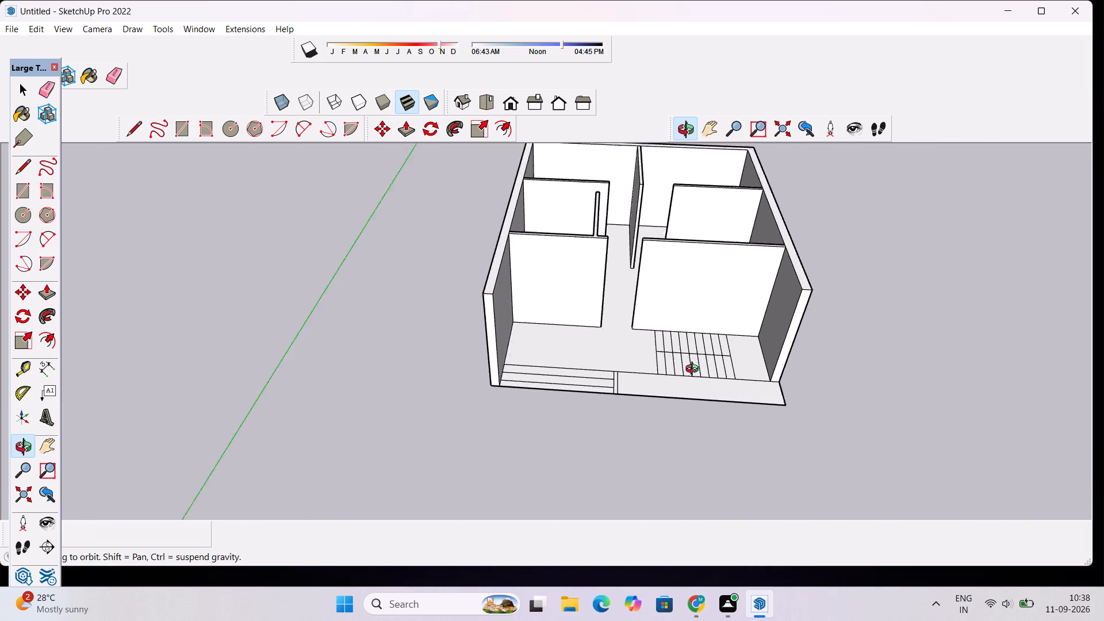
{"action": "scroll", "coordinate": [695, 370], "scroll_direction": "up", "scroll_amount": 3}
{"action": "left_click_drag", "start_coordinate": [581, 393], "coordinate": [600, 450]}
{"action": "left_click_drag", "start_coordinate": [775, 371], "coordinate": [802, 347]}
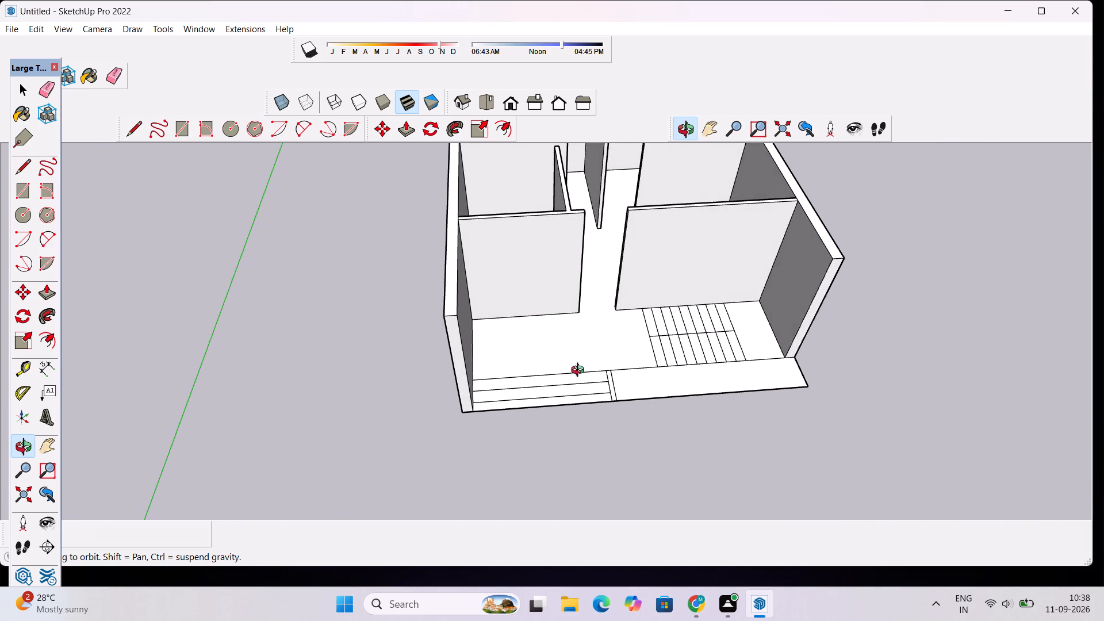
Examine the underside of the 3D copy's floor, especially the front strip, entrance steps and staircase area.
{"action": "left_click_drag", "start_coordinate": [481, 401], "coordinate": [718, 144]}
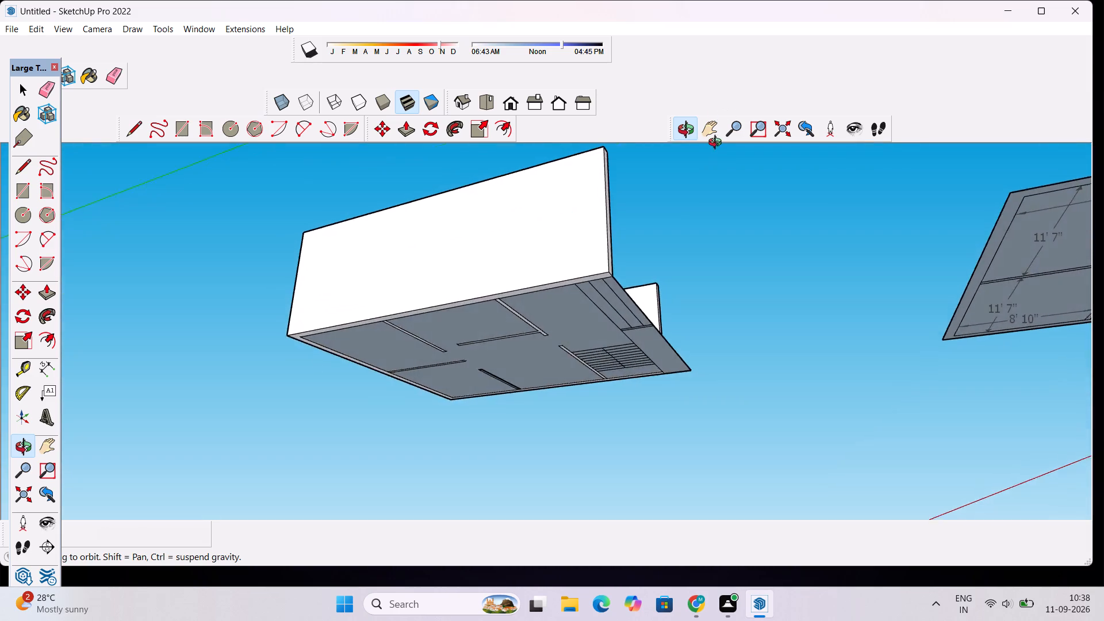
{"action": "left_click_drag", "start_coordinate": [718, 144], "coordinate": [490, 441]}
{"action": "scroll", "coordinate": [572, 312], "scroll_direction": "down", "scroll_amount": 7}
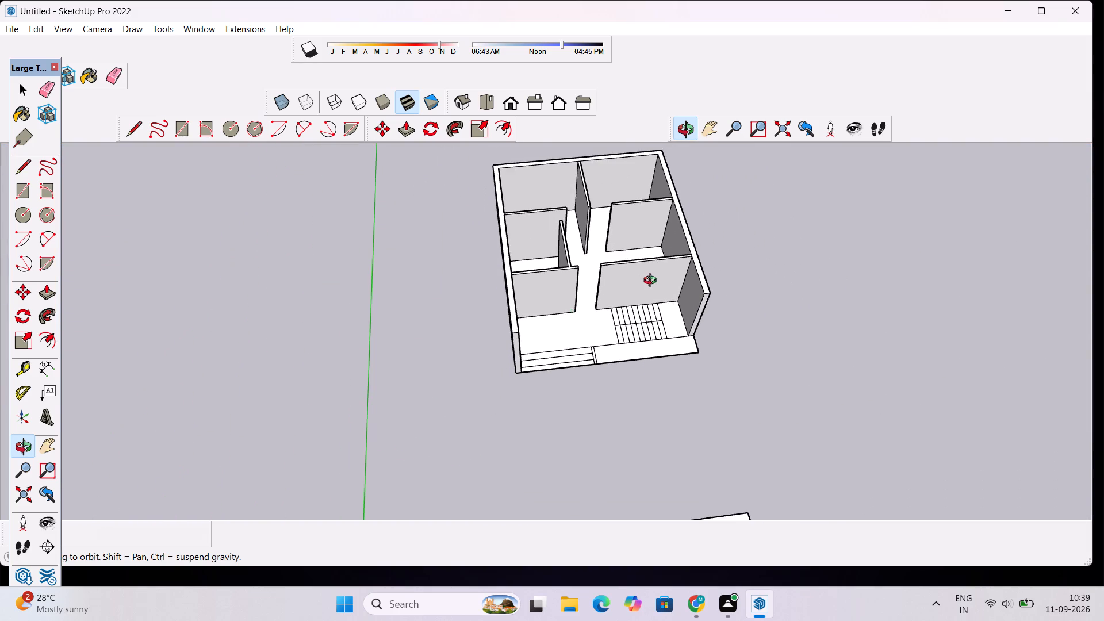
{"action": "scroll", "coordinate": [653, 278], "scroll_direction": "up", "scroll_amount": 6}
{"action": "scroll", "coordinate": [652, 278], "scroll_direction": "down", "scroll_amount": 7}
{"action": "left_click_drag", "start_coordinate": [649, 344], "coordinate": [729, 187]}
{"action": "left_click_drag", "start_coordinate": [665, 347], "coordinate": [684, 311]}
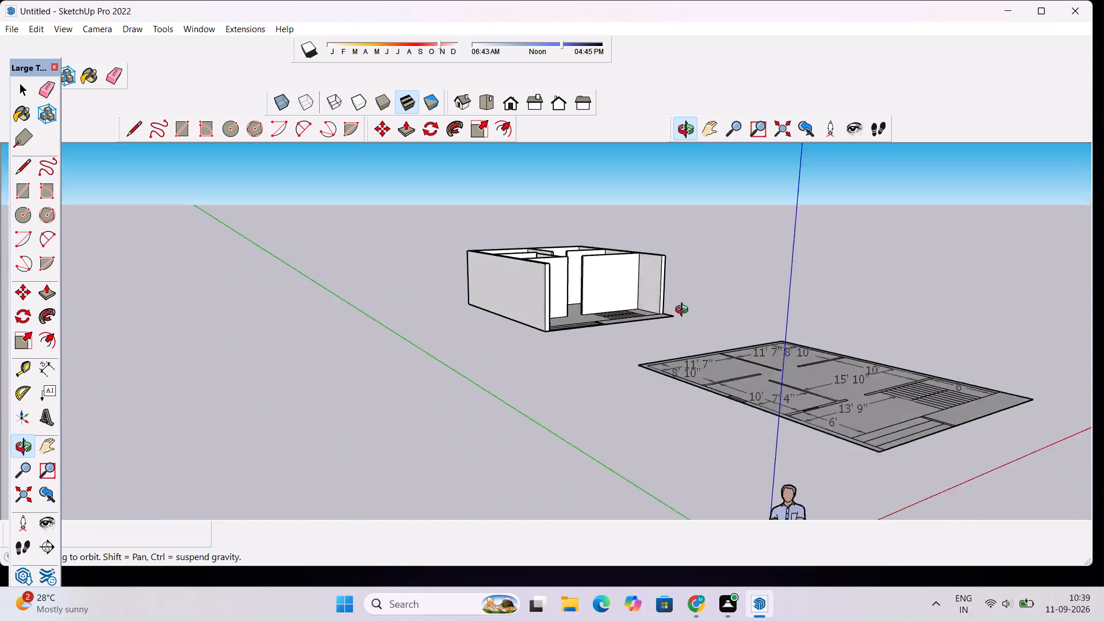
{"action": "left_click_drag", "start_coordinate": [684, 311], "coordinate": [744, 218]}
{"action": "scroll", "coordinate": [645, 335], "scroll_direction": "up", "scroll_amount": 11}
{"action": "left_click_drag", "start_coordinate": [684, 354], "coordinate": [608, 277]}
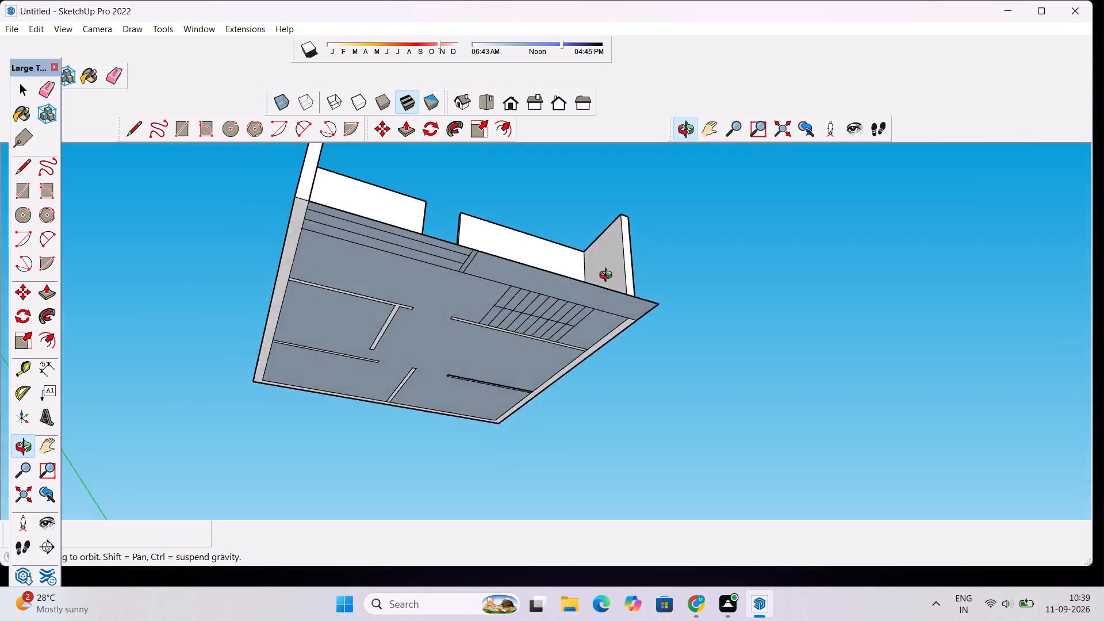
{"action": "left_click_drag", "start_coordinate": [608, 277], "coordinate": [563, 246]}
{"action": "left_click_drag", "start_coordinate": [542, 400], "coordinate": [478, 478]}
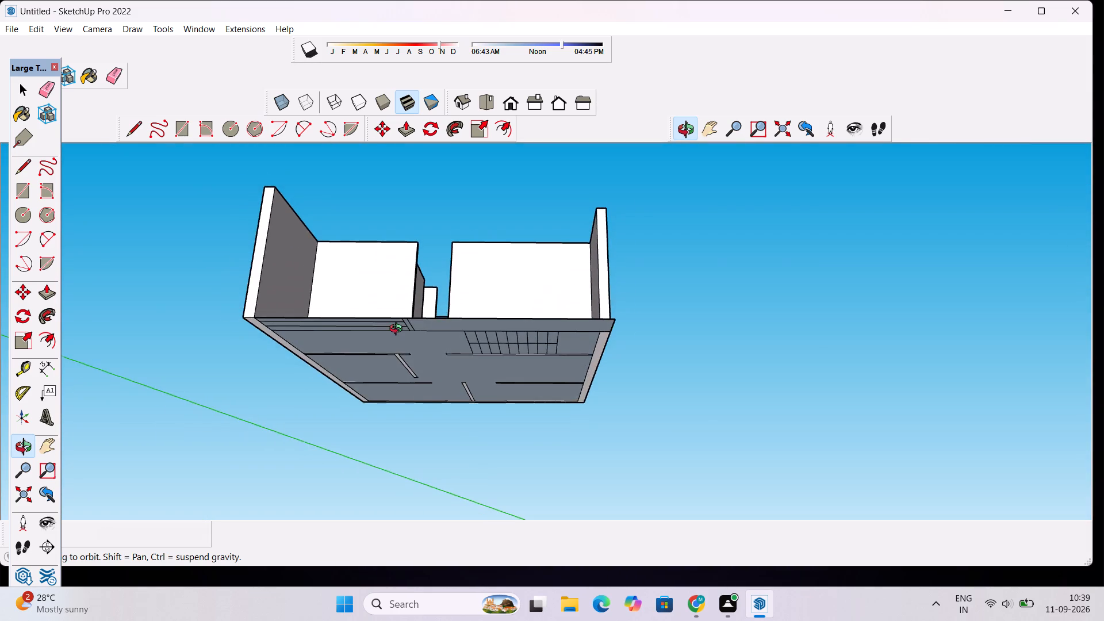
{"action": "scroll", "coordinate": [398, 330], "scroll_direction": "up", "scroll_amount": 7}
{"action": "left_click_drag", "start_coordinate": [419, 349], "coordinate": [431, 419]}
{"action": "scroll", "coordinate": [423, 411], "scroll_direction": "down", "scroll_amount": 5}
{"action": "left_click_drag", "start_coordinate": [431, 436], "coordinate": [439, 367]}
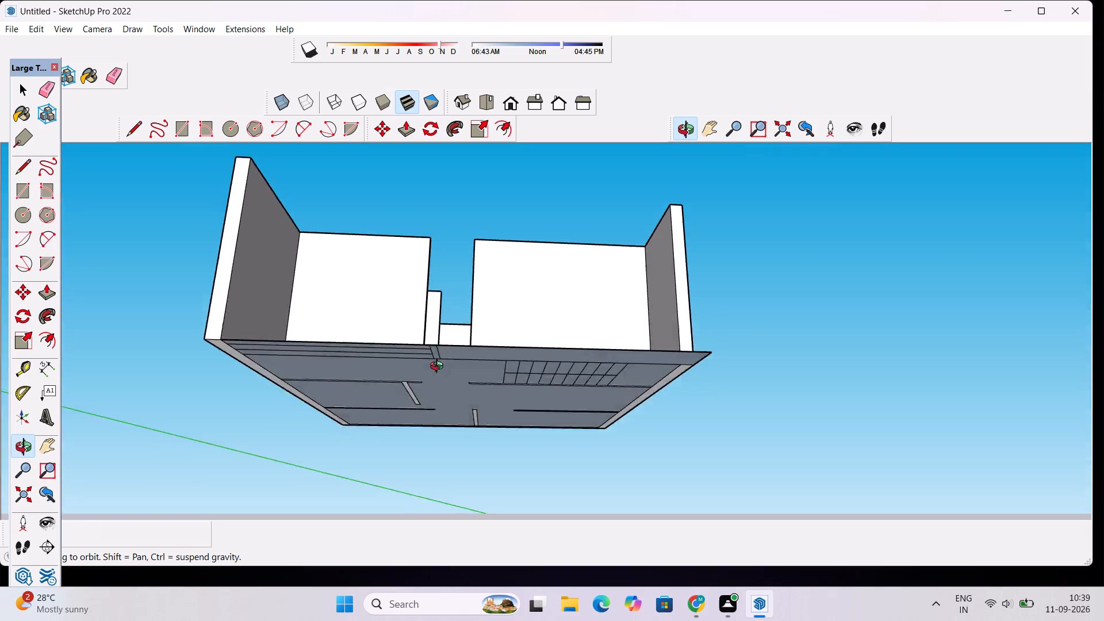
{"action": "left_click_drag", "start_coordinate": [439, 367], "coordinate": [443, 326]}
Trace the underside of the front strip with lines: 25' along the front edge, 2' 9" along the stair-side edge and 24' 3" along the inner edge.
{"action": "key", "text": "space"}
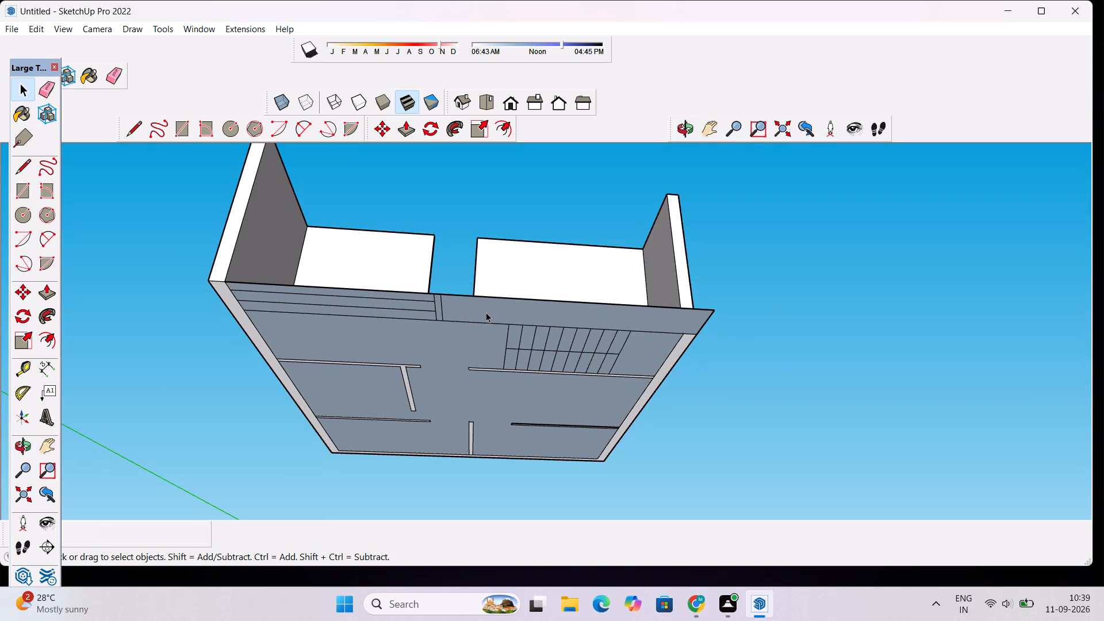
{"action": "left_click", "coordinate": [487, 312]}
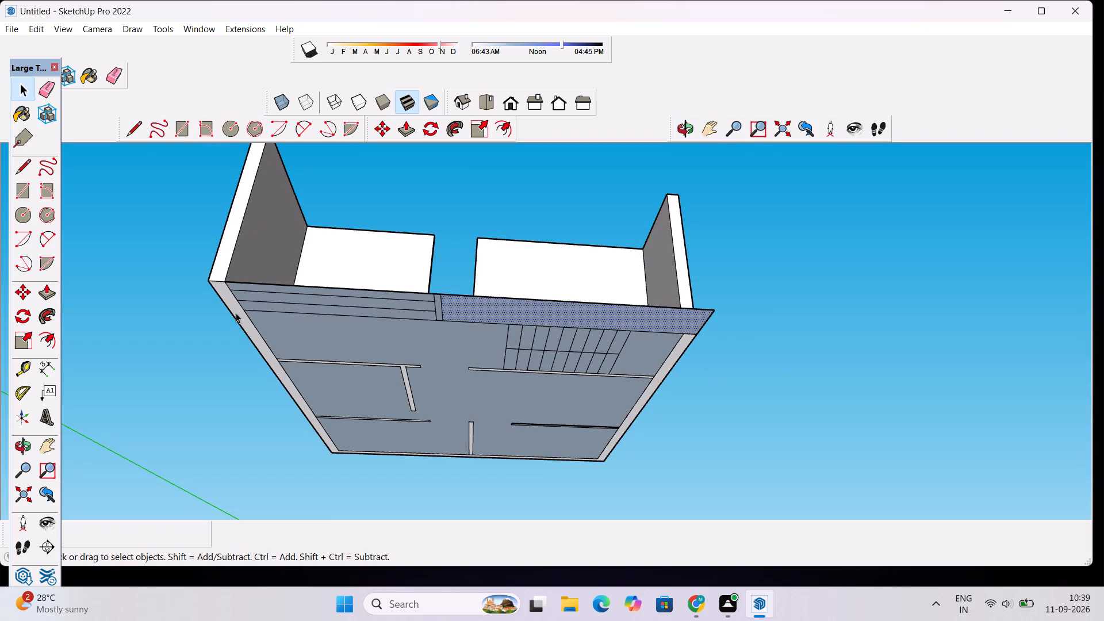
{"action": "scroll", "coordinate": [235, 313], "scroll_direction": "up", "scroll_amount": 3}
{"action": "scroll", "coordinate": [235, 310], "scroll_direction": "down", "scroll_amount": 1}
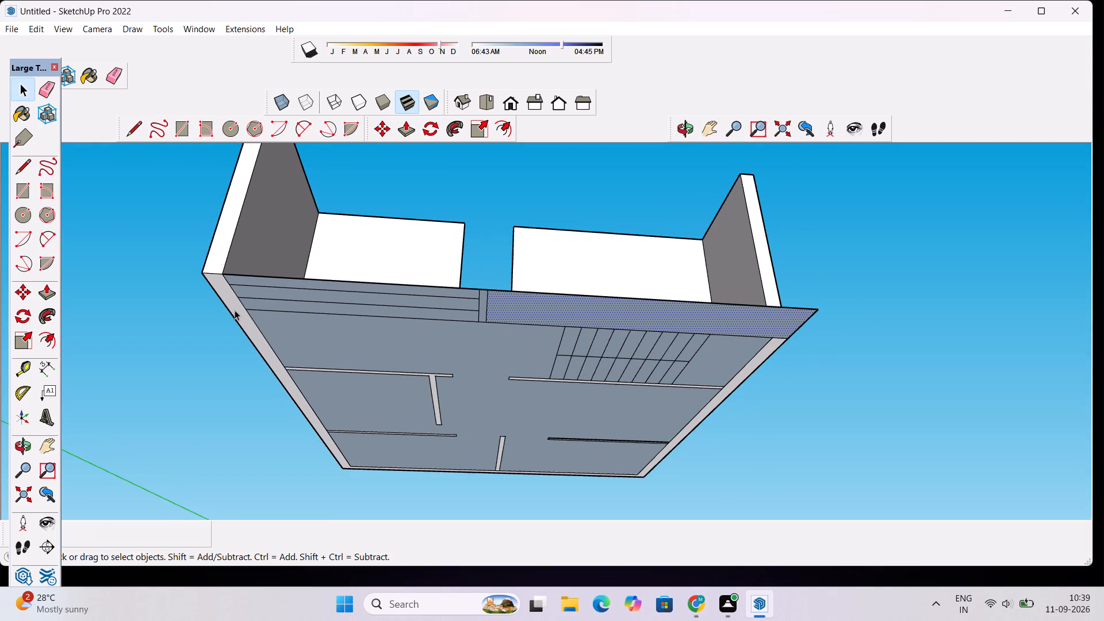
{"action": "key", "text": "l"}
{"action": "scroll", "coordinate": [570, 262], "scroll_direction": "up", "scroll_amount": 1}
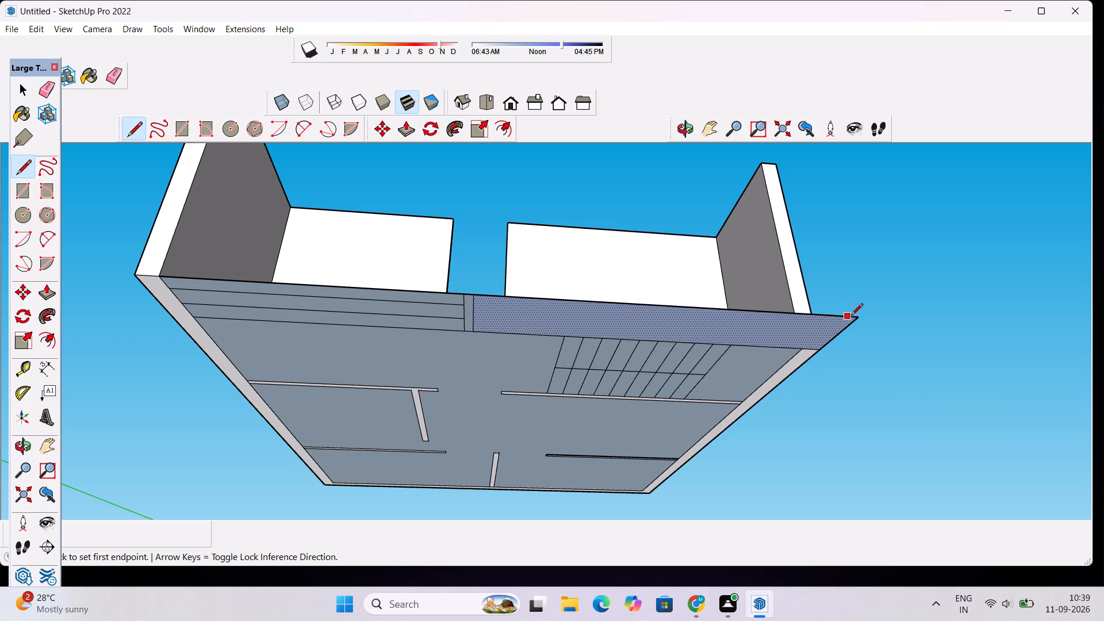
{"action": "left_click", "coordinate": [855, 317]}
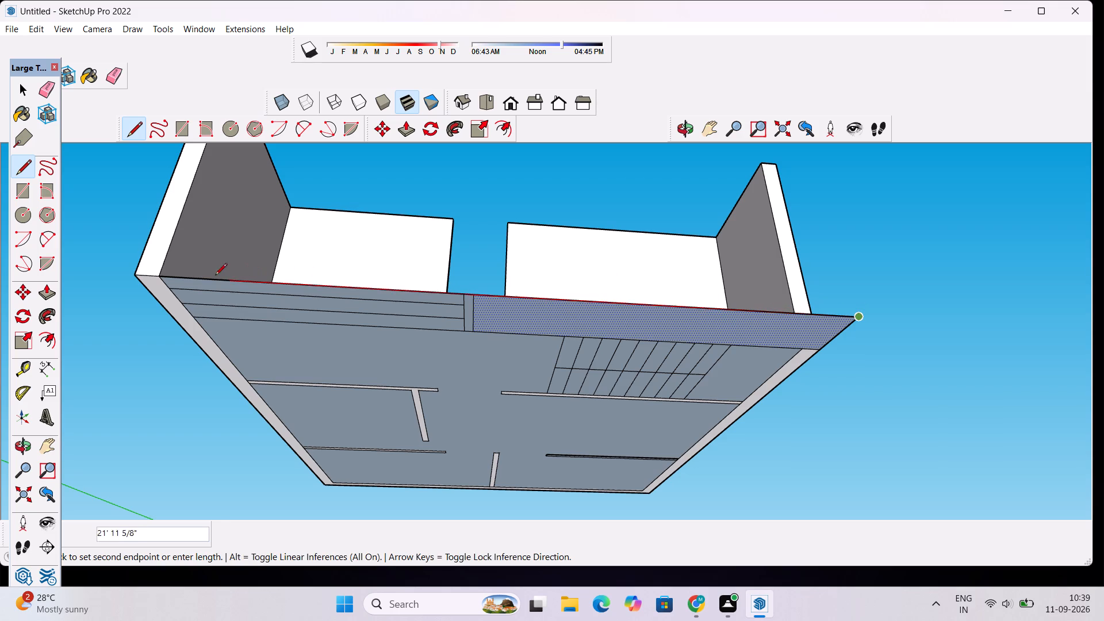
{"action": "left_click", "coordinate": [136, 277]}
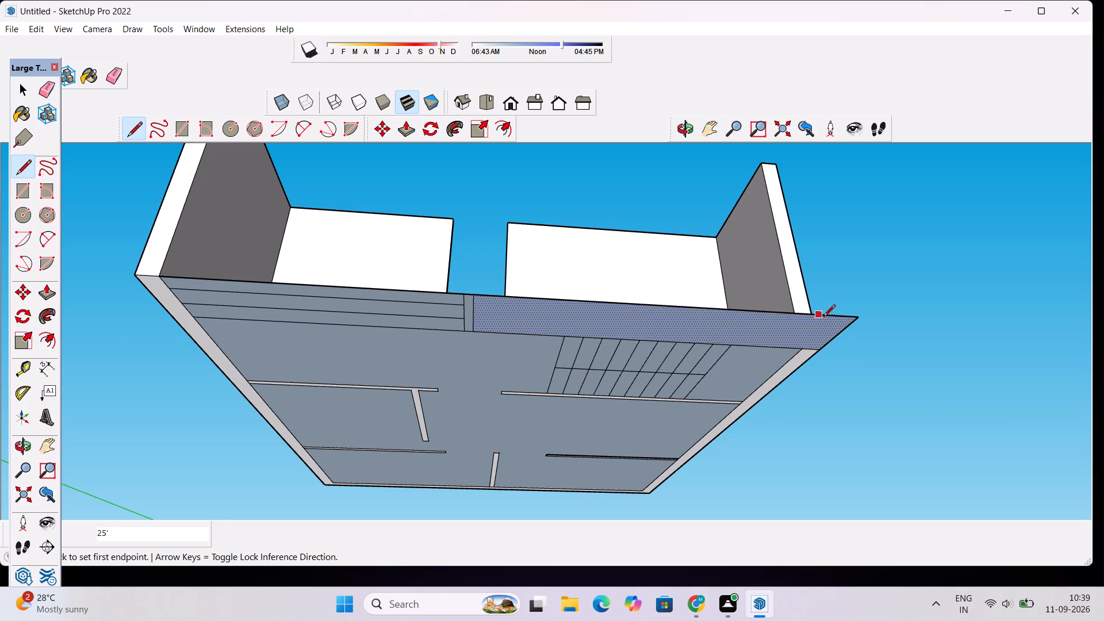
{"action": "left_click", "coordinate": [855, 319]}
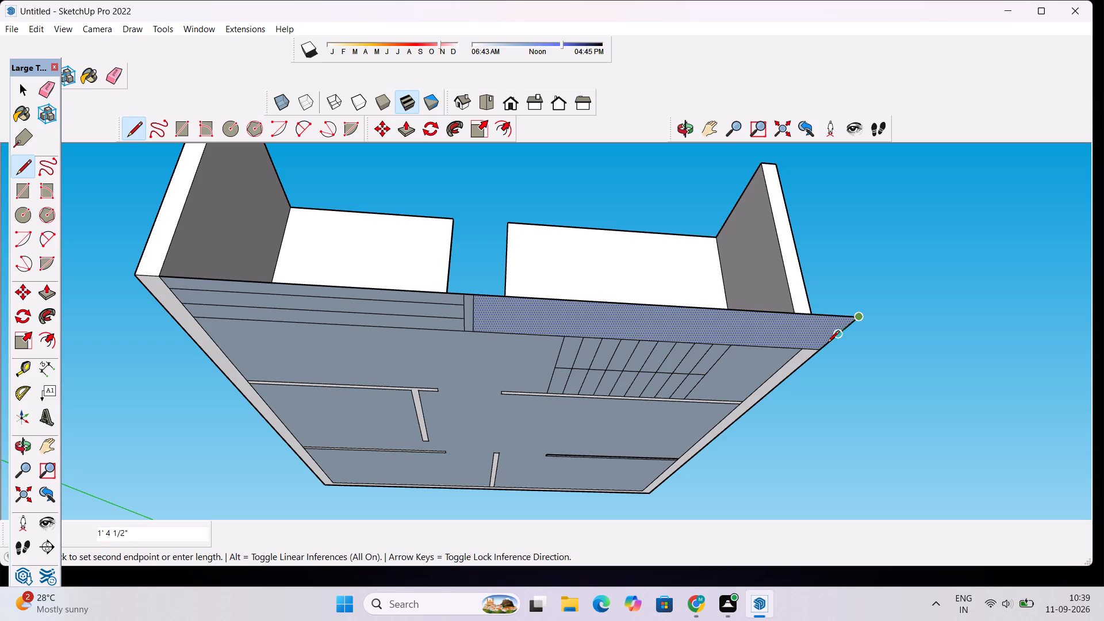
{"action": "left_click", "coordinate": [823, 351]}
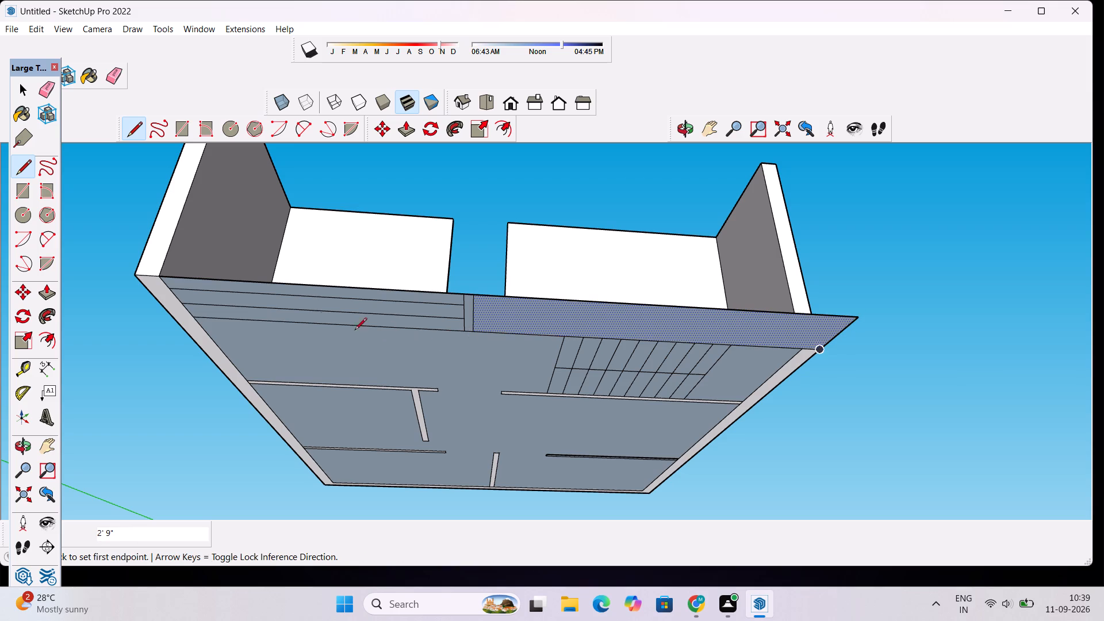
{"action": "left_click", "coordinate": [194, 319]}
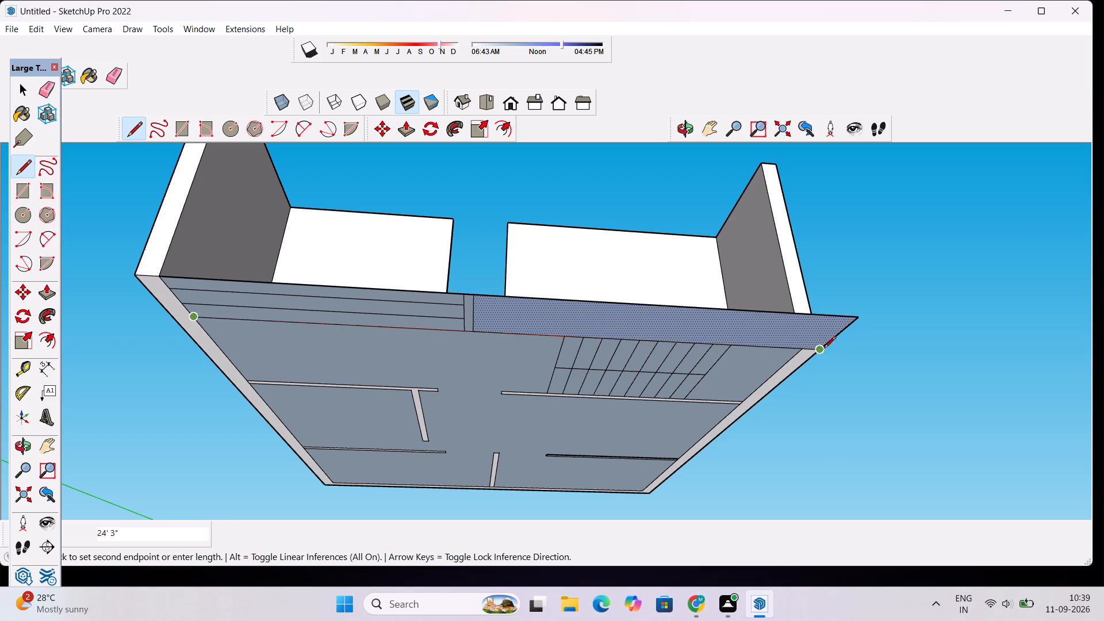
{"action": "left_click", "coordinate": [824, 349]}
{"action": "key", "text": "space"}
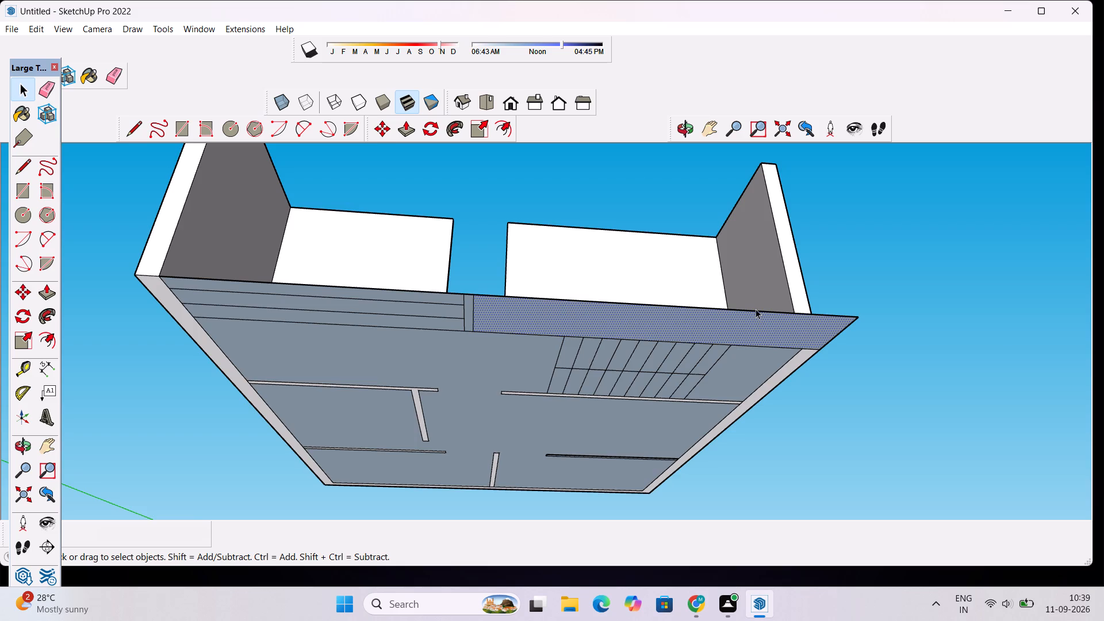
Push/Pull the underside of the front strip beside the entrance steps downward by 1'.
{"action": "scroll", "coordinate": [756, 309], "scroll_direction": "down", "scroll_amount": 5}
{"action": "left_click", "coordinate": [684, 133]}
{"action": "left_click_drag", "start_coordinate": [688, 189], "coordinate": [691, 222]}
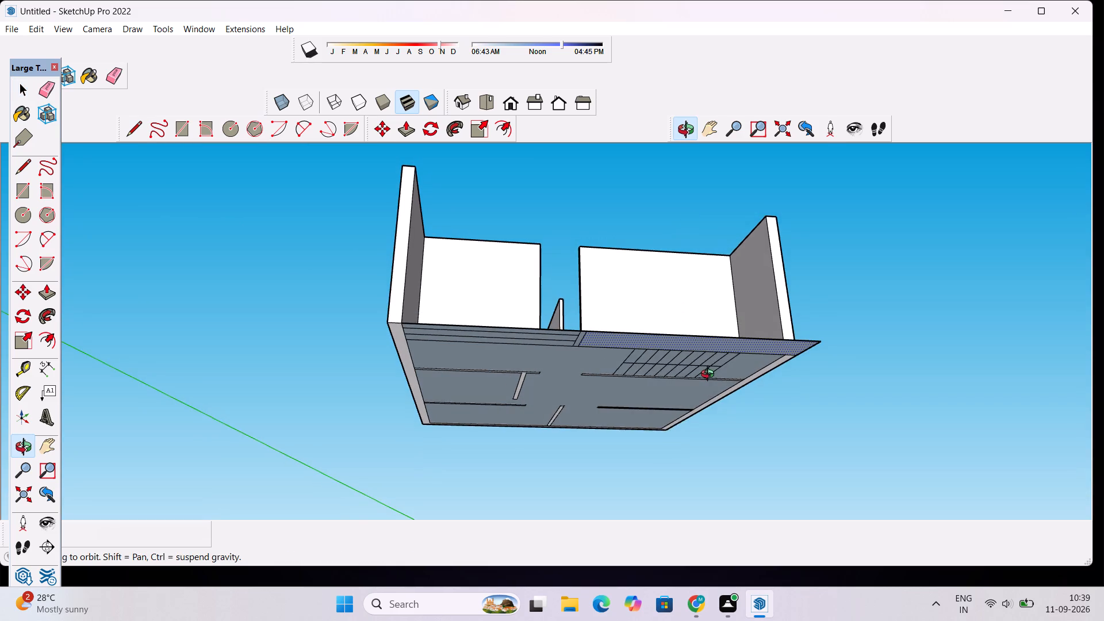
{"action": "scroll", "coordinate": [710, 376], "scroll_direction": "up", "scroll_amount": 5}
{"action": "key", "text": "space"}
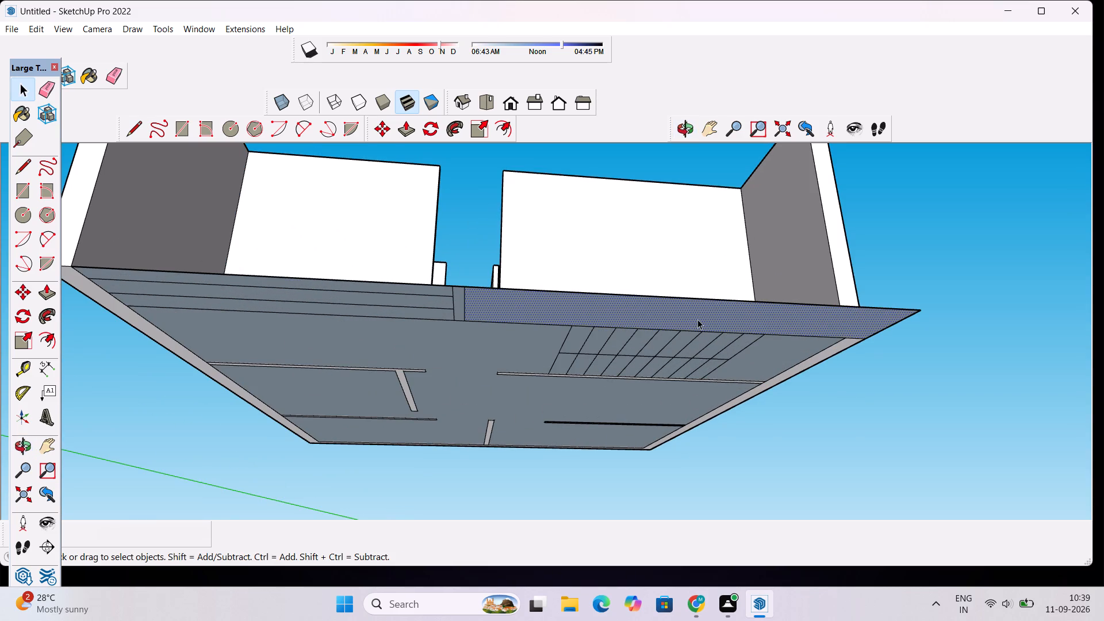
{"action": "left_click", "coordinate": [697, 319]}
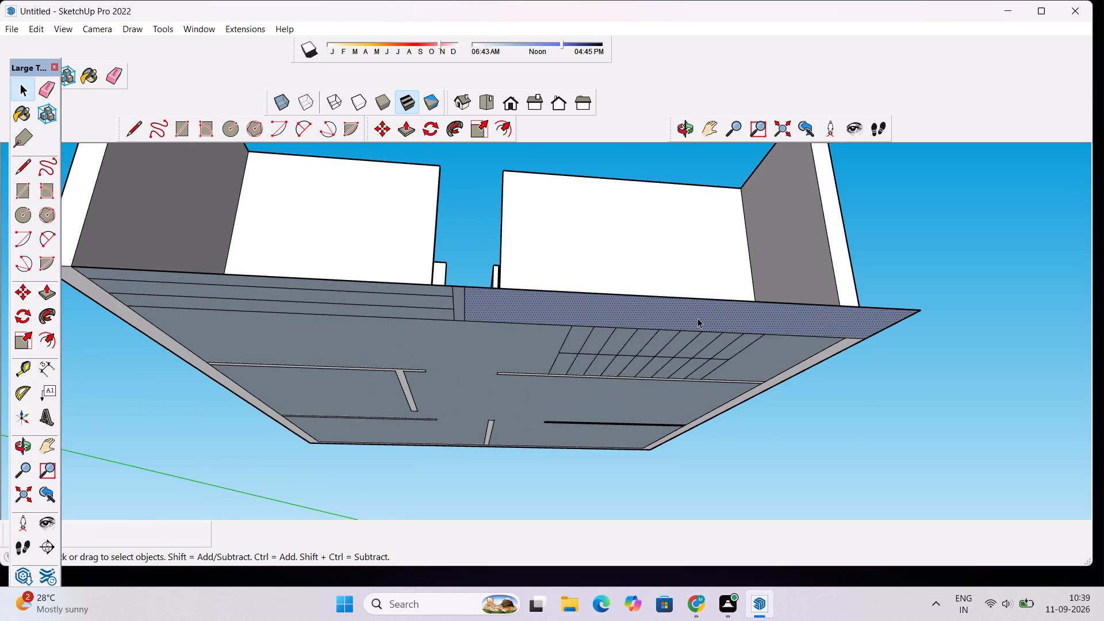
{"action": "key", "text": "p"}
{"action": "left_click", "coordinate": [699, 318]}
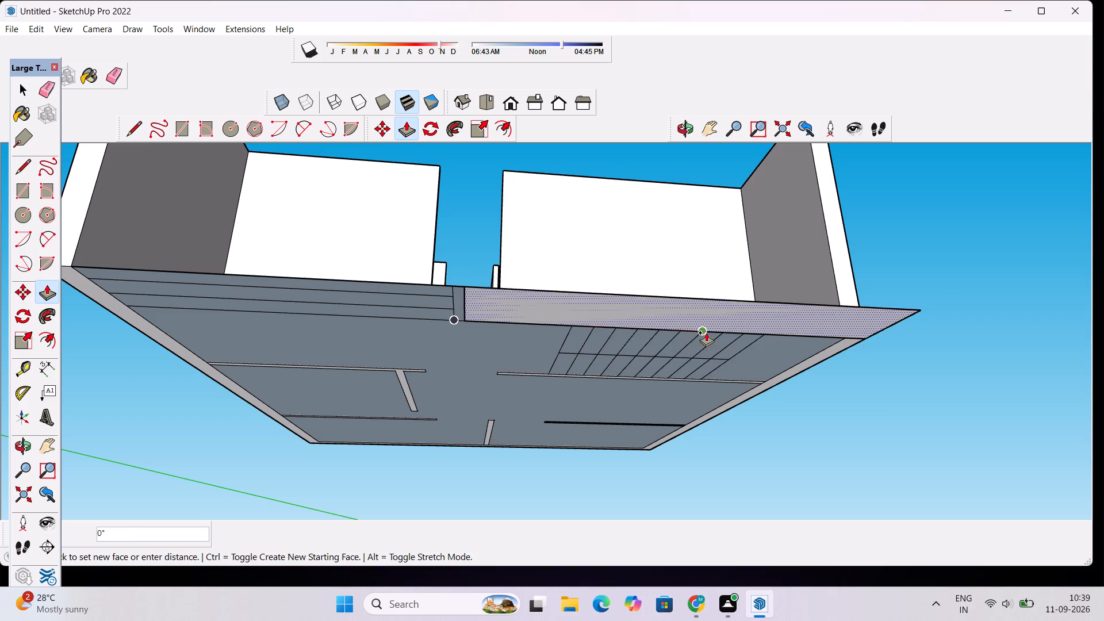
{"action": "scroll", "coordinate": [704, 359], "scroll_direction": "down", "scroll_amount": 9}
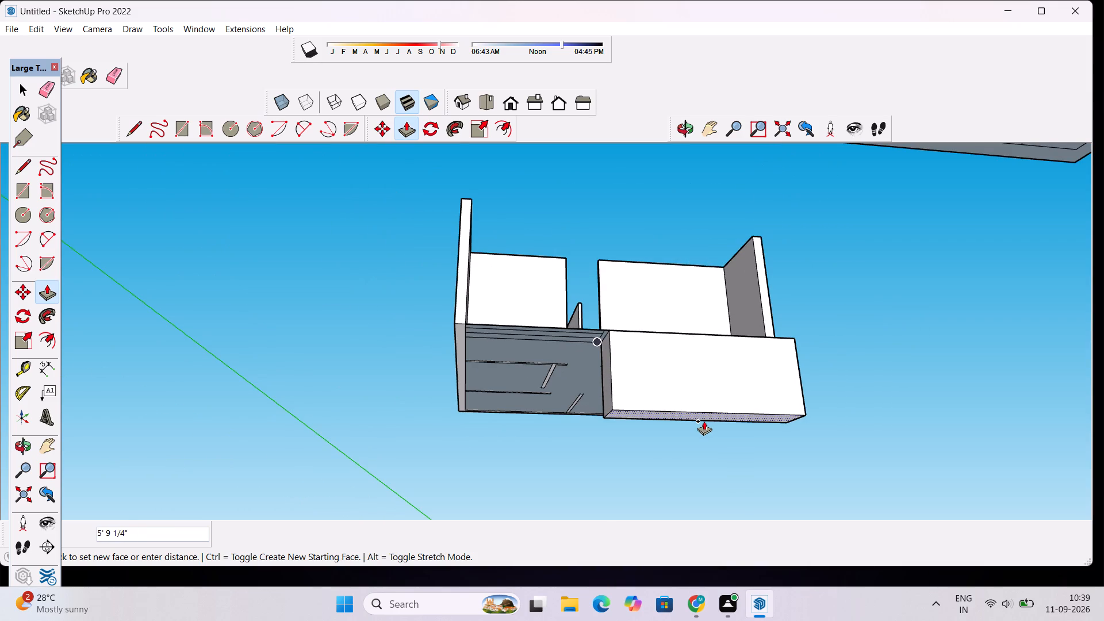
{"action": "type", "text": "1'"}
{"action": "key", "text": "Return"}
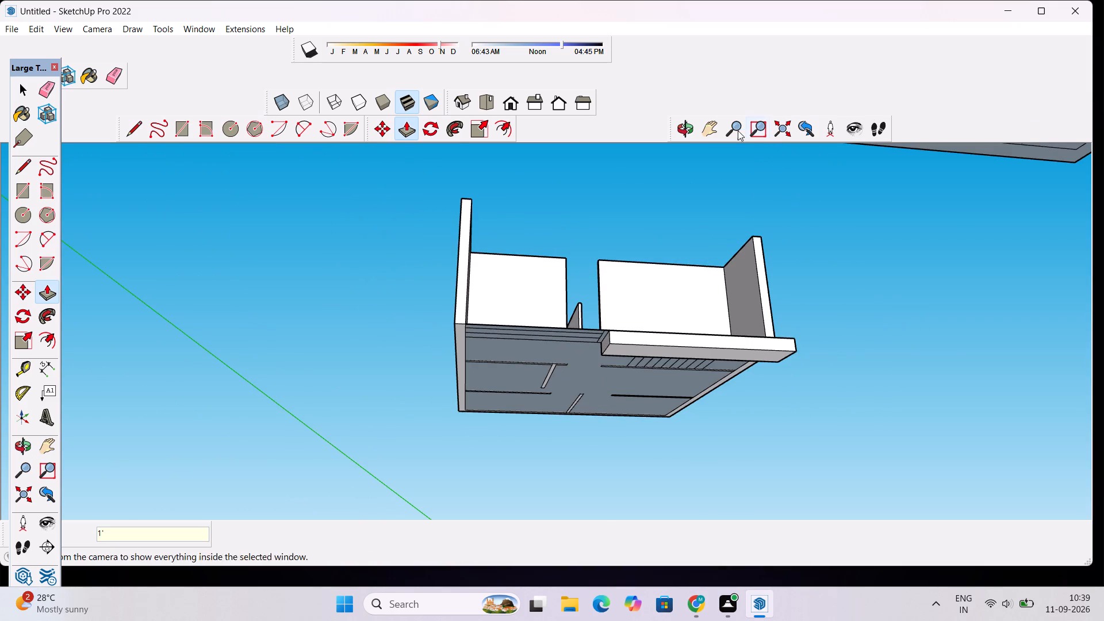
Examine the thickened front strip, entrance steps and staircase area from the front and slightly above.
{"action": "left_click", "coordinate": [681, 133]}
{"action": "left_click_drag", "start_coordinate": [687, 151], "coordinate": [666, 320]}
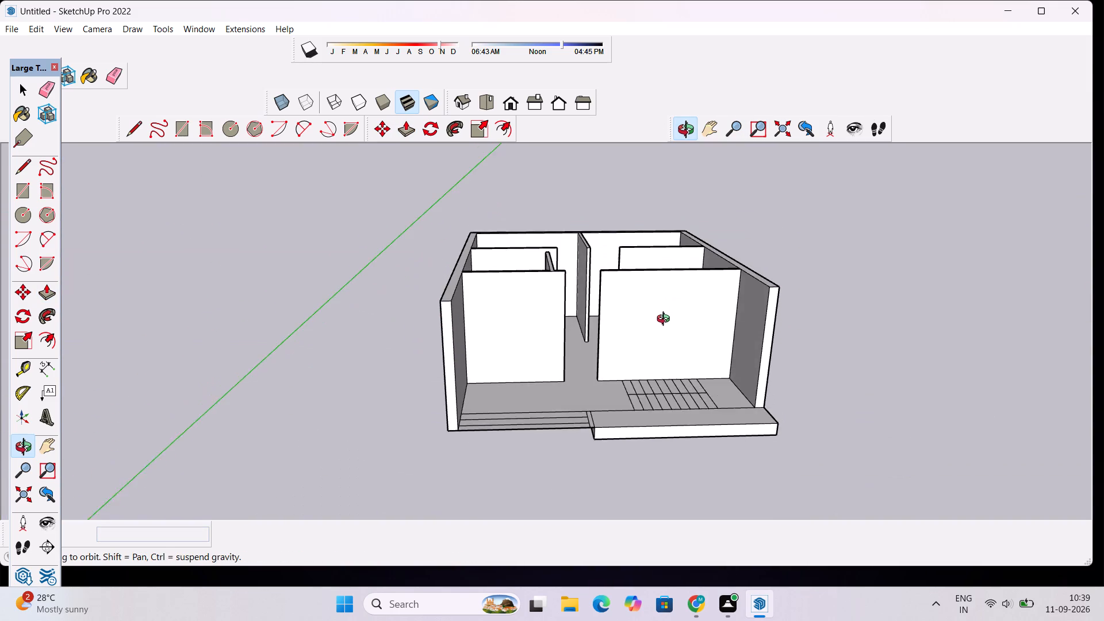
{"action": "left_click_drag", "start_coordinate": [666, 320], "coordinate": [615, 289]}
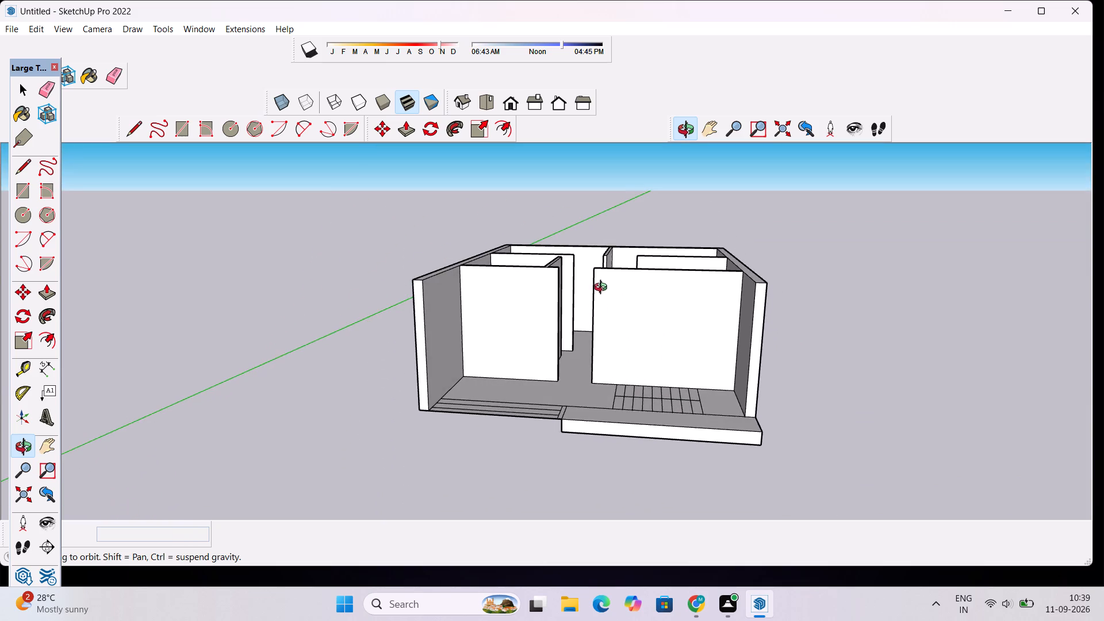
{"action": "scroll", "coordinate": [653, 358], "scroll_direction": "down", "scroll_amount": 3}
{"action": "scroll", "coordinate": [638, 380], "scroll_direction": "up", "scroll_amount": 6}
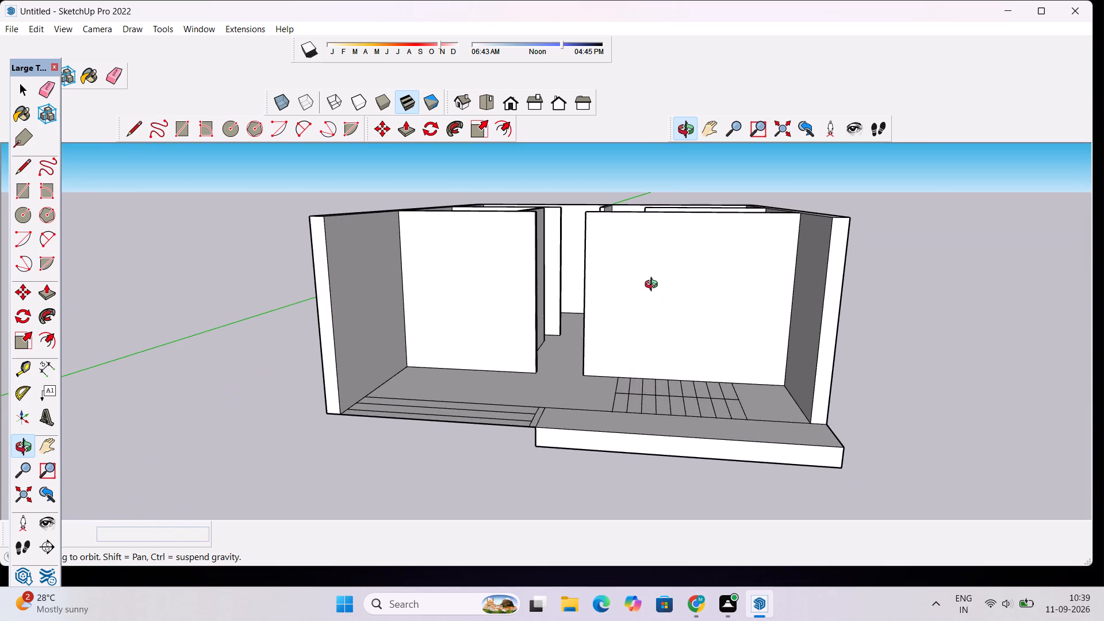
{"action": "scroll", "coordinate": [646, 285], "scroll_direction": "up", "scroll_amount": 2}
{"action": "scroll", "coordinate": [542, 424], "scroll_direction": "down", "scroll_amount": 4}
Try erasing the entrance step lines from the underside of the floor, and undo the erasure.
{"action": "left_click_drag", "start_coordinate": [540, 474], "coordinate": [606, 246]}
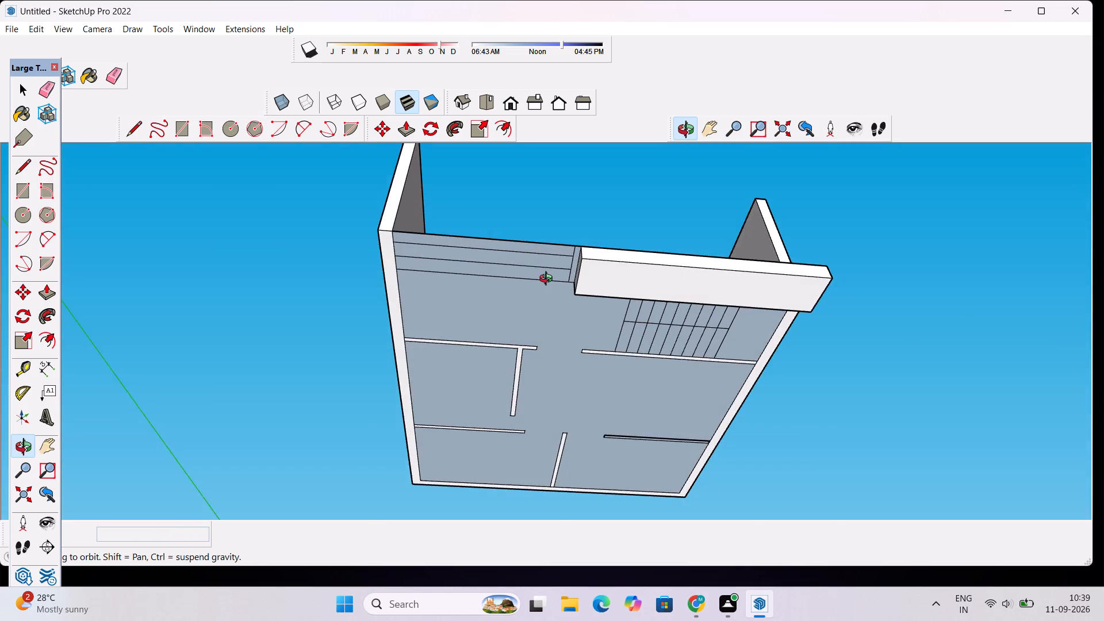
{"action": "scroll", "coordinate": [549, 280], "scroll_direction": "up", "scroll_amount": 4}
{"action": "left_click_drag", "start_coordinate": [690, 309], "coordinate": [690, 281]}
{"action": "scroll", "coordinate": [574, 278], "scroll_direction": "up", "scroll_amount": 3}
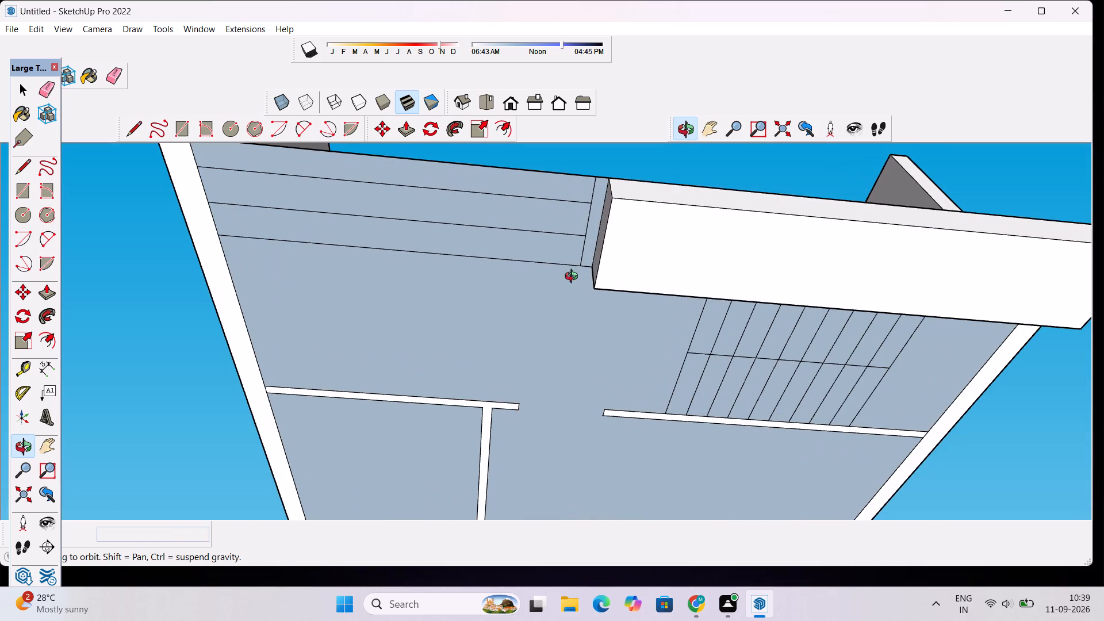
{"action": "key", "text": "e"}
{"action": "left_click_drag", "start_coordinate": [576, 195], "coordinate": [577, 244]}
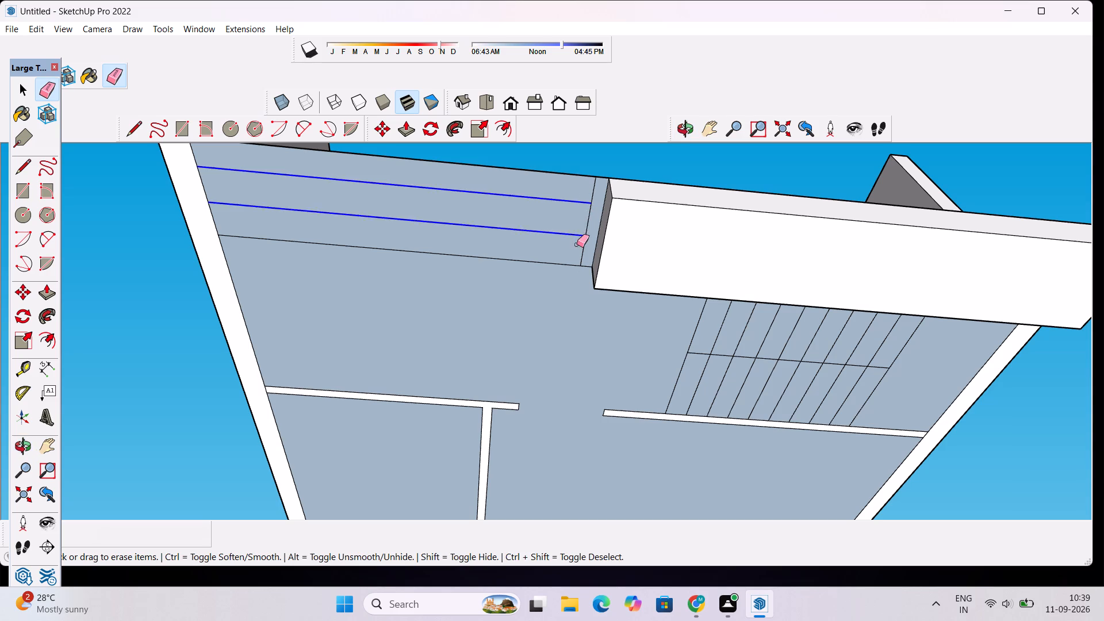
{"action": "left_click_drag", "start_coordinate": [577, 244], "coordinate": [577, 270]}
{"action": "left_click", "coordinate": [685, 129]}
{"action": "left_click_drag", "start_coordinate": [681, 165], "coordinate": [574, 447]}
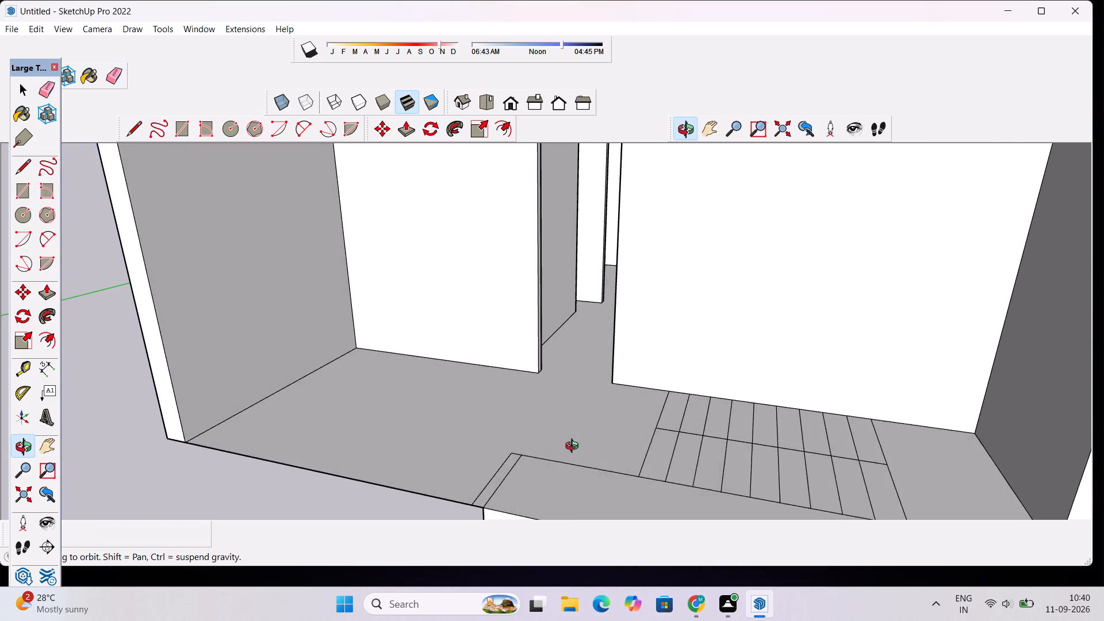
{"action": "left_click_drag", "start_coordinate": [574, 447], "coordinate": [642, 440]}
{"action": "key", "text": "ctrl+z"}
Examine the 3D copy from the front, above and below, checking the floor's underside and the partition bottoms.
{"action": "scroll", "coordinate": [616, 439], "scroll_direction": "down", "scroll_amount": 5}
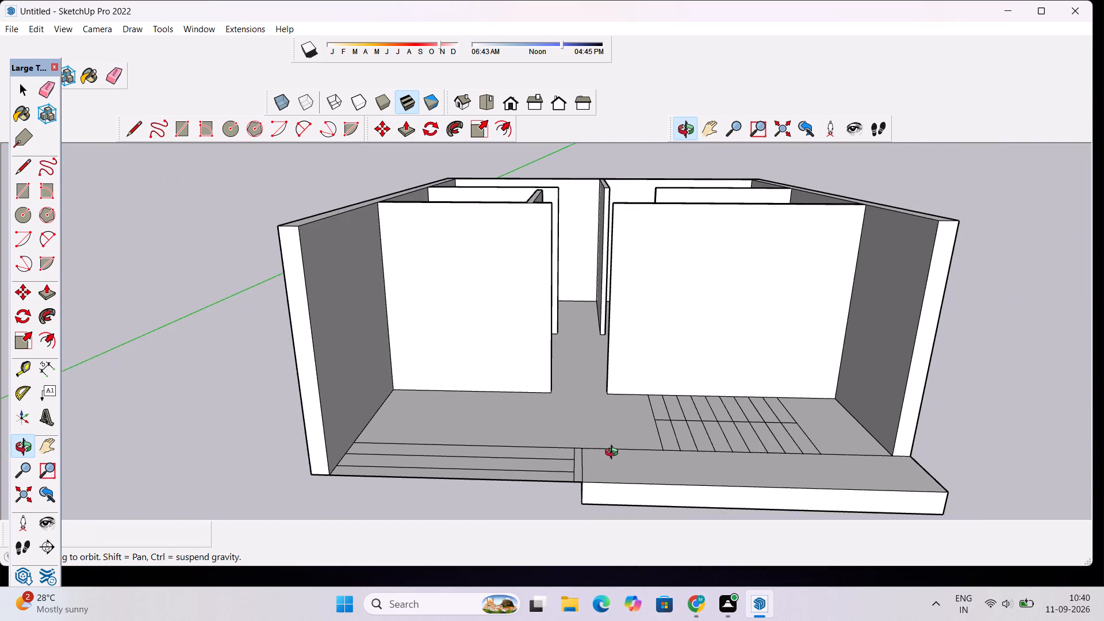
{"action": "left_click_drag", "start_coordinate": [614, 454], "coordinate": [604, 215]}
{"action": "scroll", "coordinate": [574, 366], "scroll_direction": "down", "scroll_amount": 5}
{"action": "left_click_drag", "start_coordinate": [587, 398], "coordinate": [608, 209]}
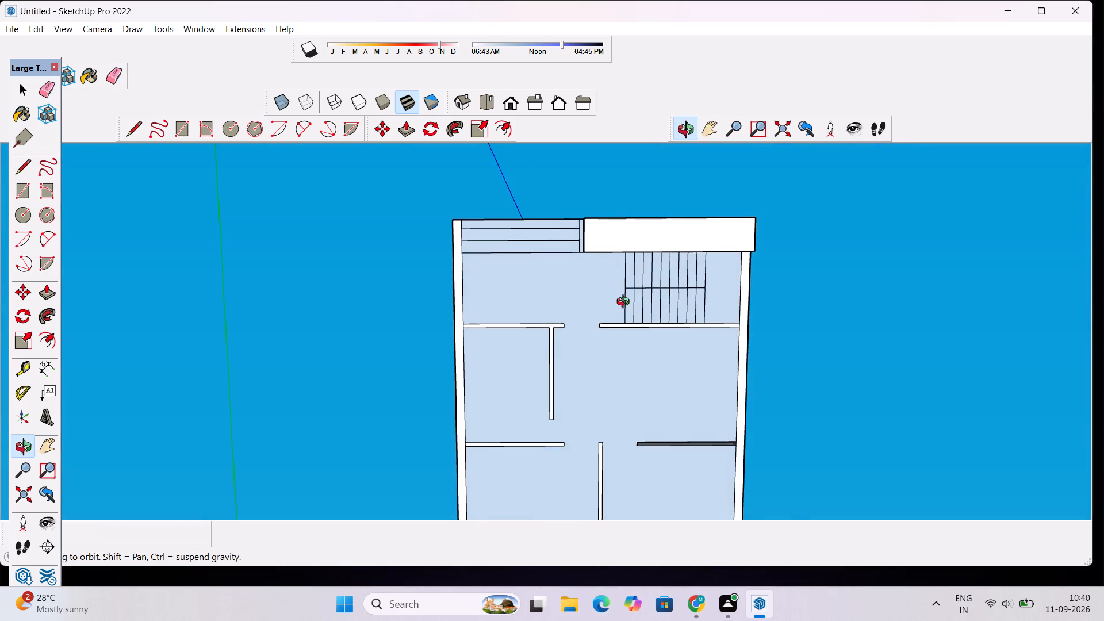
{"action": "scroll", "coordinate": [626, 303], "scroll_direction": "up", "scroll_amount": 4}
{"action": "scroll", "coordinate": [626, 303], "scroll_direction": "down", "scroll_amount": 3}
{"action": "scroll", "coordinate": [758, 492], "scroll_direction": "up", "scroll_amount": 5}
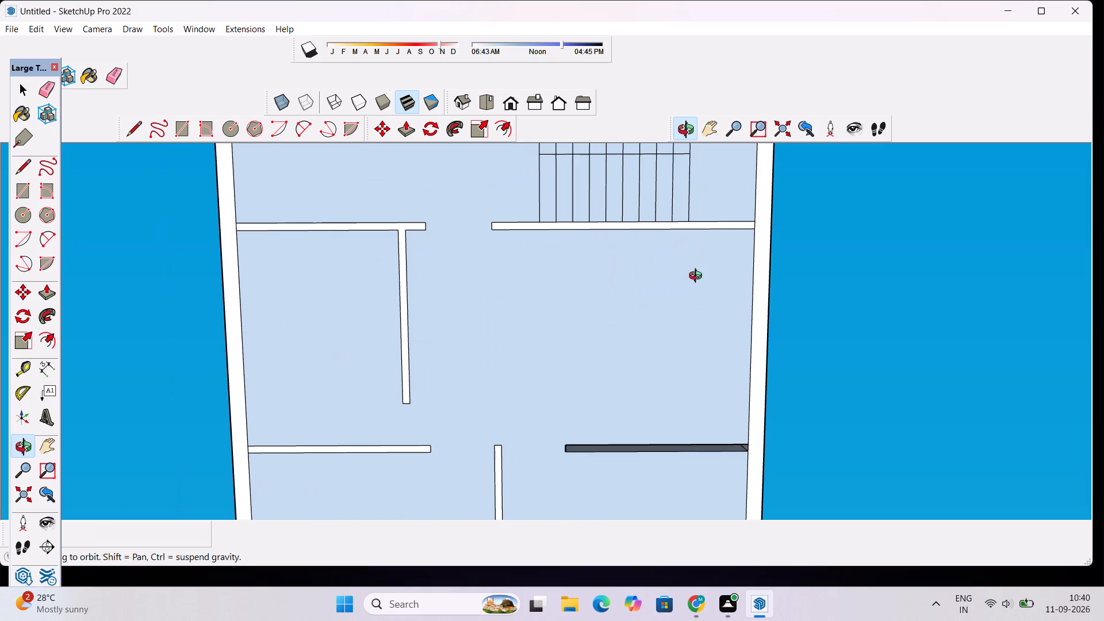
{"action": "left_click_drag", "start_coordinate": [697, 271], "coordinate": [688, 501]}
{"action": "left_click_drag", "start_coordinate": [697, 338], "coordinate": [683, 565]}
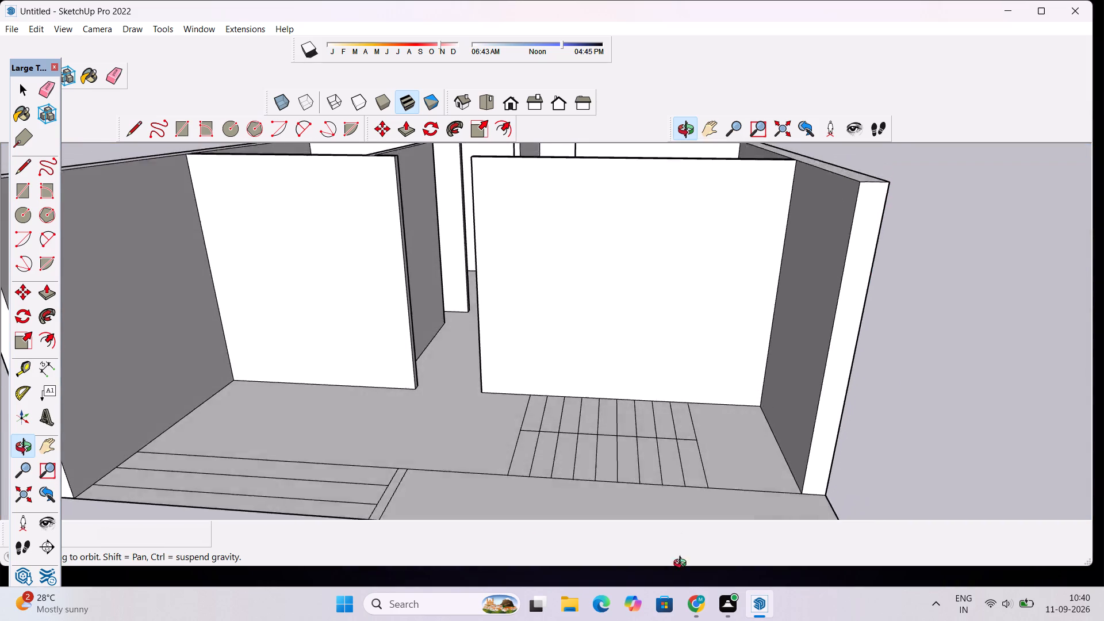
{"action": "left_click_drag", "start_coordinate": [683, 565], "coordinate": [703, 426]}
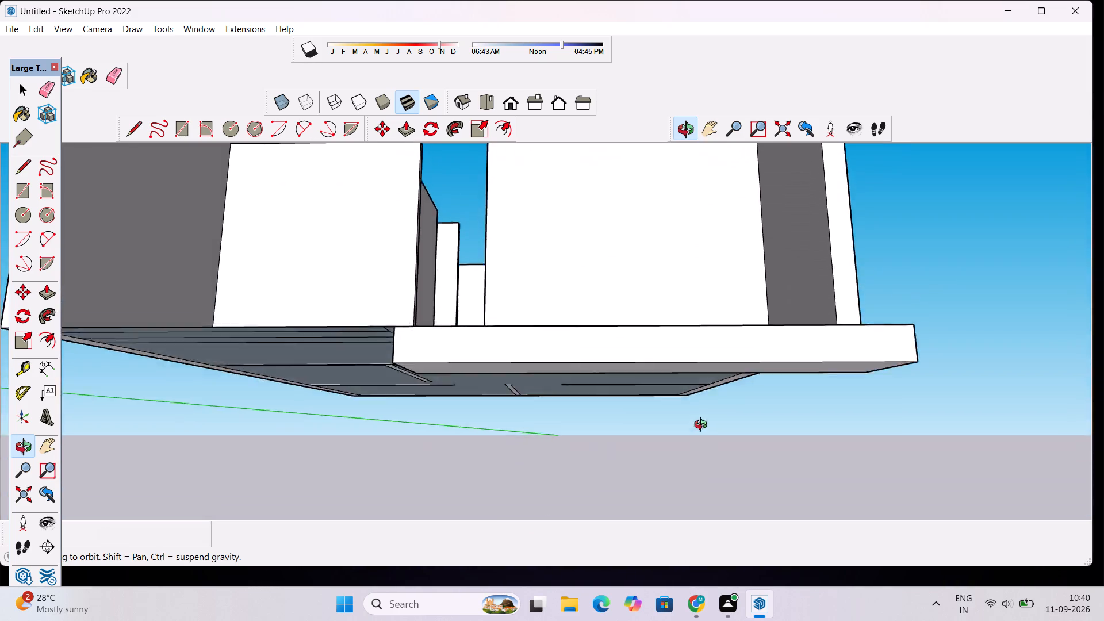
{"action": "left_click_drag", "start_coordinate": [703, 426], "coordinate": [710, 583]}
{"action": "scroll", "coordinate": [657, 393], "scroll_direction": "down", "scroll_amount": 6}
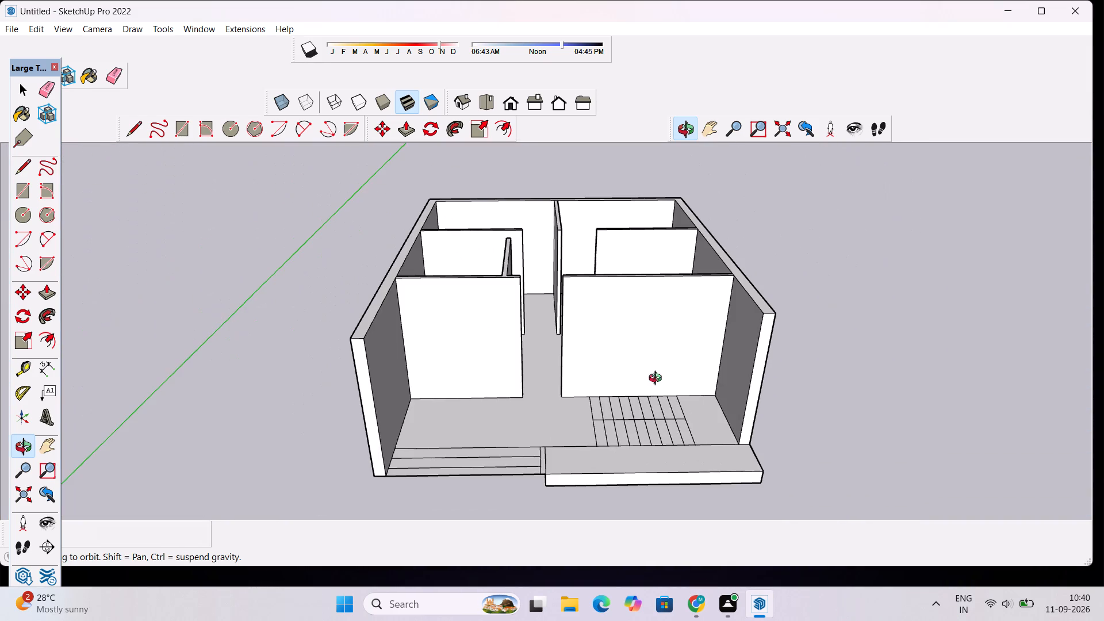
{"action": "scroll", "coordinate": [672, 286], "scroll_direction": "up", "scroll_amount": 5}
{"action": "left_click_drag", "start_coordinate": [645, 215], "coordinate": [651, 375]}
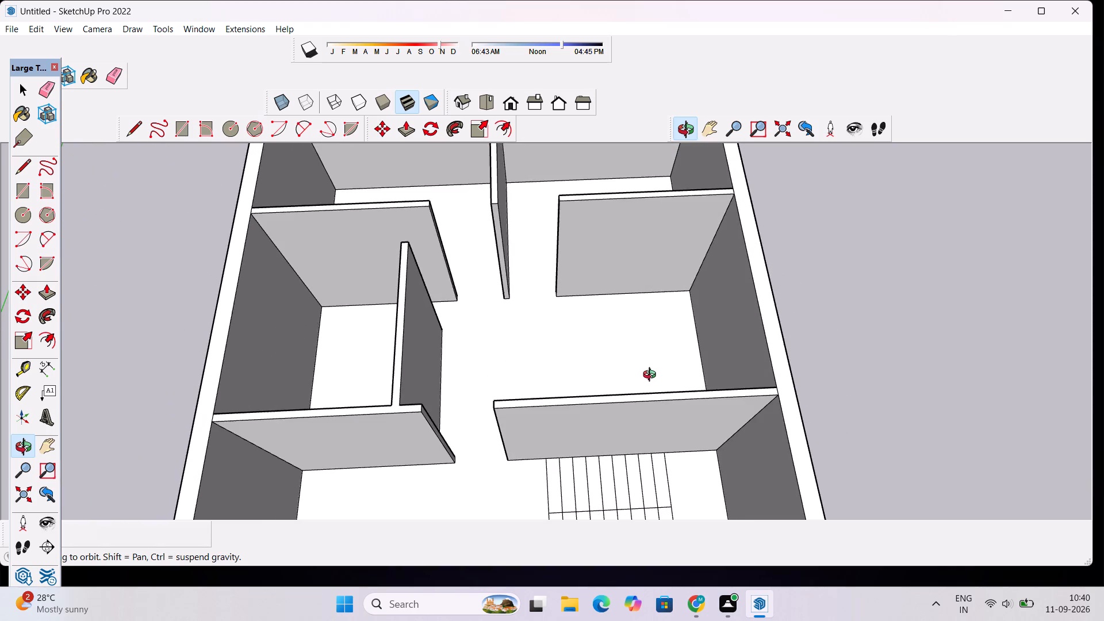
{"action": "scroll", "coordinate": [652, 376], "scroll_direction": "down", "scroll_amount": 2}
{"action": "left_click_drag", "start_coordinate": [651, 457], "coordinate": [645, 270]}
{"action": "scroll", "coordinate": [645, 269], "scroll_direction": "down", "scroll_amount": 4}
{"action": "left_click_drag", "start_coordinate": [646, 388], "coordinate": [642, 203]}
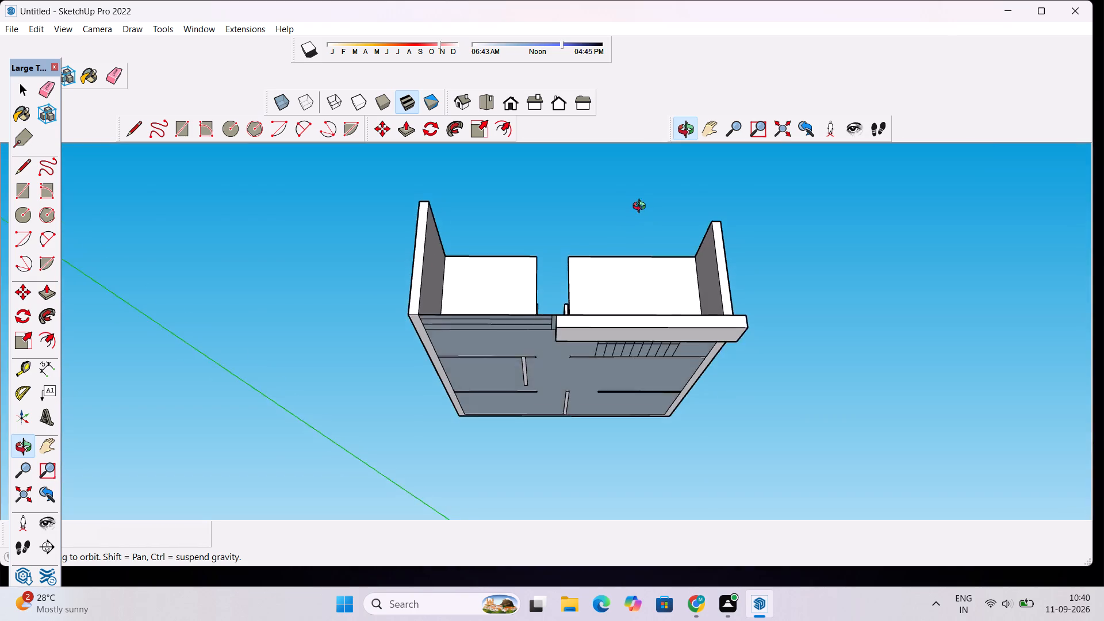
{"action": "scroll", "coordinate": [642, 209], "scroll_direction": "down", "scroll_amount": 5}
{"action": "scroll", "coordinate": [639, 367], "scroll_direction": "up", "scroll_amount": 2}
{"action": "left_click_drag", "start_coordinate": [660, 421], "coordinate": [652, 214]}
{"action": "scroll", "coordinate": [708, 343], "scroll_direction": "up", "scroll_amount": 6}
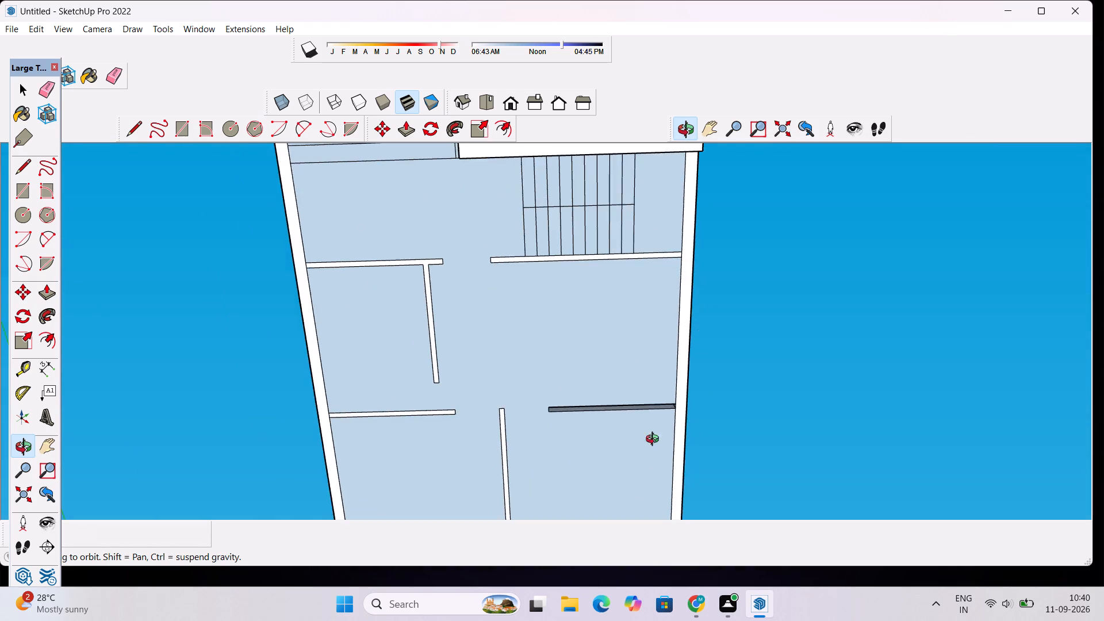
Draw a rectangle over the open bottom of the hollow rear partition on the staircase side to close it.
{"action": "left_click_drag", "start_coordinate": [655, 440], "coordinate": [631, 315]}
{"action": "scroll", "coordinate": [651, 386], "scroll_direction": "up", "scroll_amount": 5}
{"action": "left_click_drag", "start_coordinate": [647, 392], "coordinate": [661, 398]}
{"action": "left_click_drag", "start_coordinate": [662, 408], "coordinate": [624, 412]}
{"action": "scroll", "coordinate": [623, 414], "scroll_direction": "up", "scroll_amount": 3}
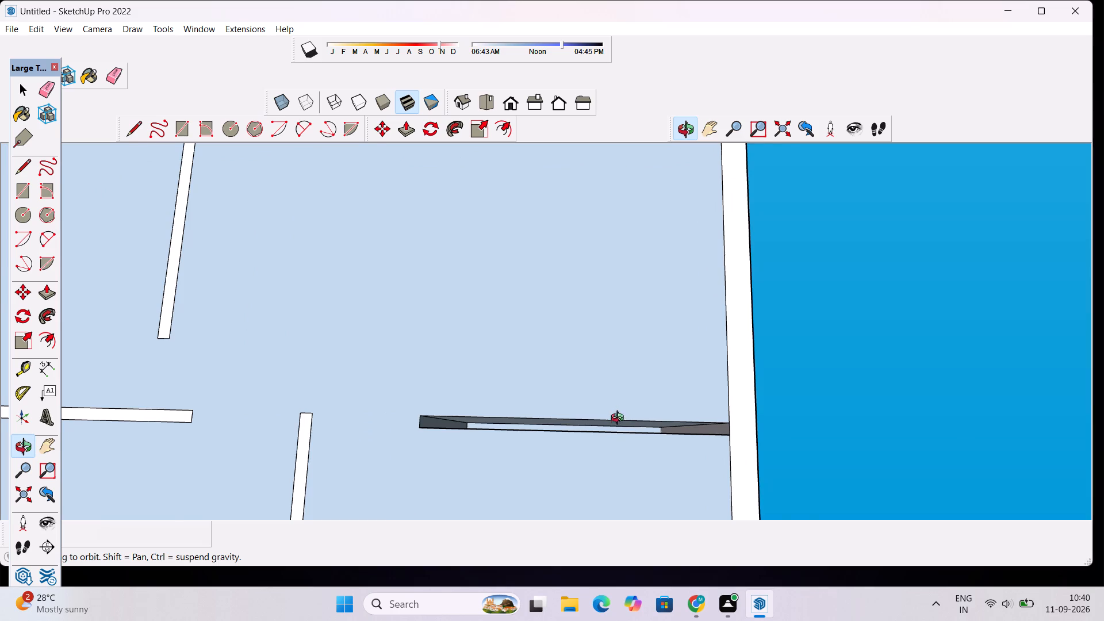
{"action": "scroll", "coordinate": [615, 425], "scroll_direction": "up", "scroll_amount": 2}
{"action": "key", "text": "r"}
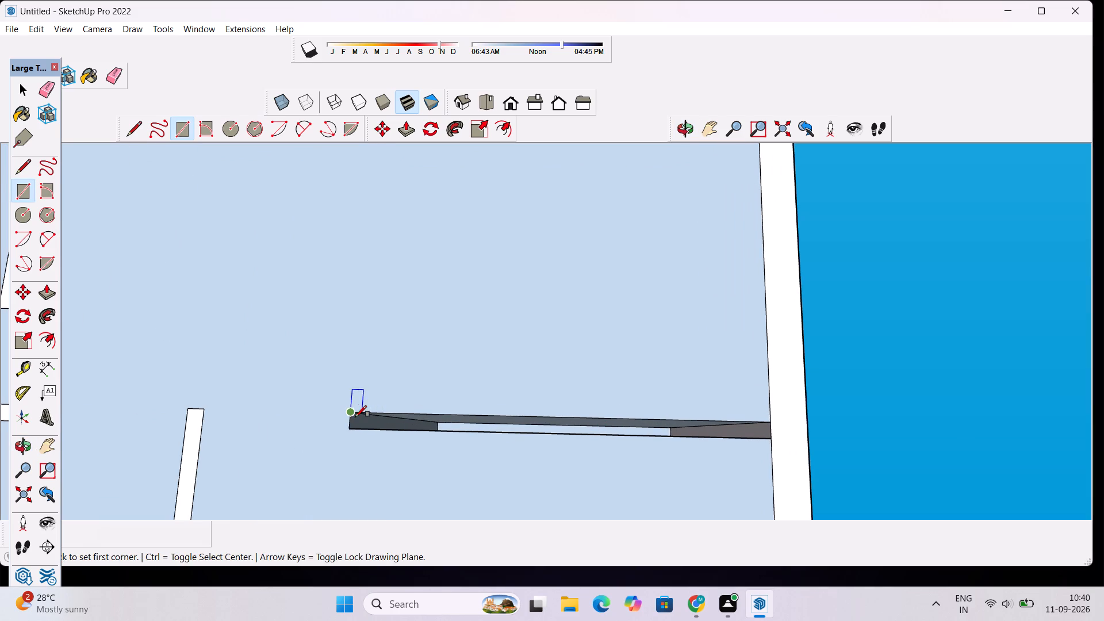
{"action": "left_click", "coordinate": [350, 413]}
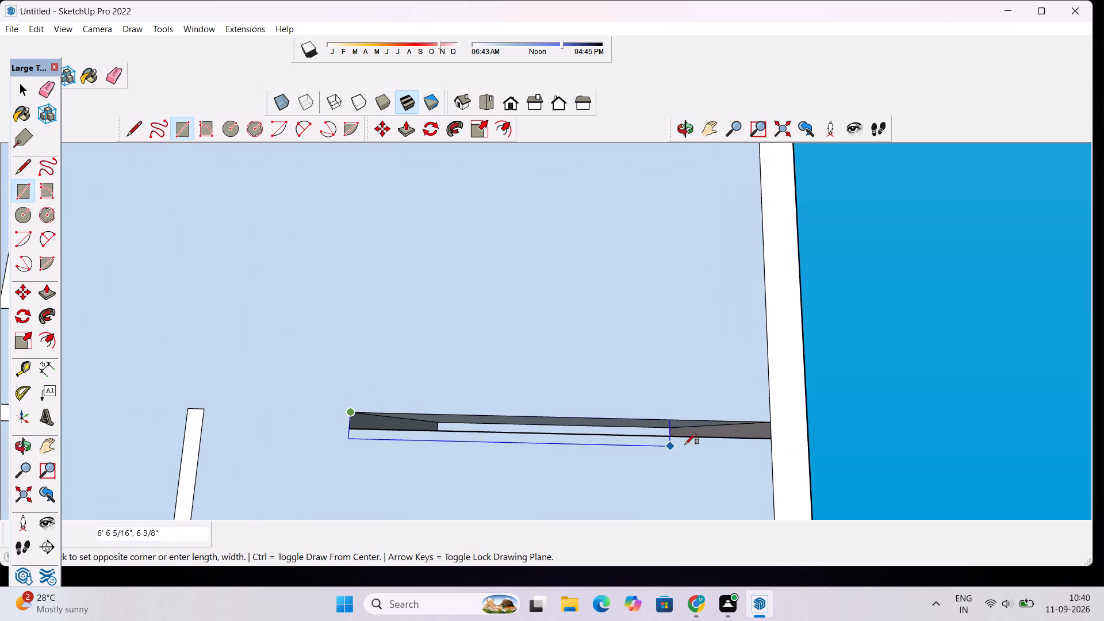
{"action": "left_click", "coordinate": [774, 439]}
{"action": "key", "text": "space"}
Push/Pull the main floor's underside downward by 1', leaving out the staircase and entrance steps.
{"action": "scroll", "coordinate": [607, 365], "scroll_direction": "down", "scroll_amount": 14}
{"action": "left_click", "coordinate": [593, 321]}
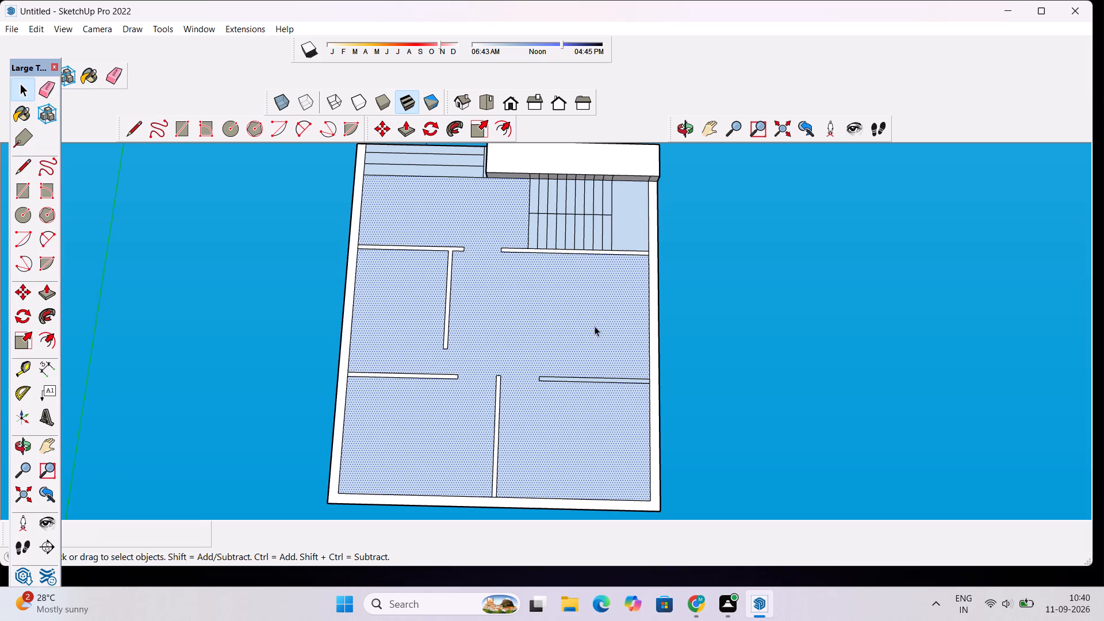
{"action": "scroll", "coordinate": [595, 335], "scroll_direction": "down", "scroll_amount": 4}
{"action": "key", "text": "p"}
{"action": "left_click", "coordinate": [595, 335]}
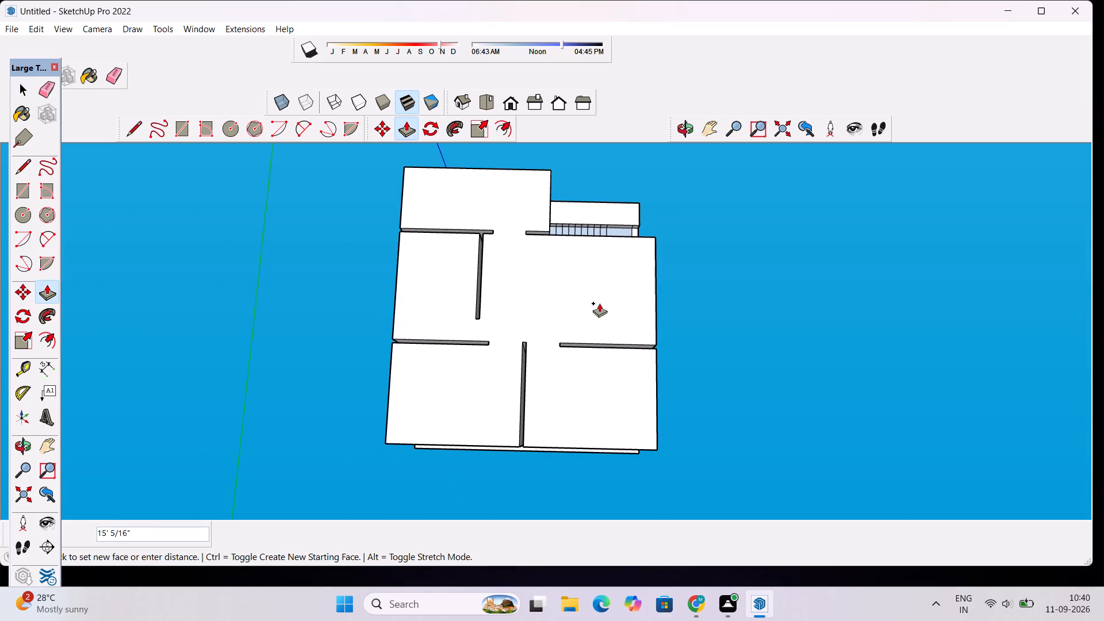
{"action": "type", "text": "1'"}
{"action": "key", "text": "Return"}
Push/Pull the bottoms of the two rear cross partitions and the rear dividing partition down 1', flush with the floor's underside.
{"action": "scroll", "coordinate": [497, 259], "scroll_direction": "up", "scroll_amount": 7}
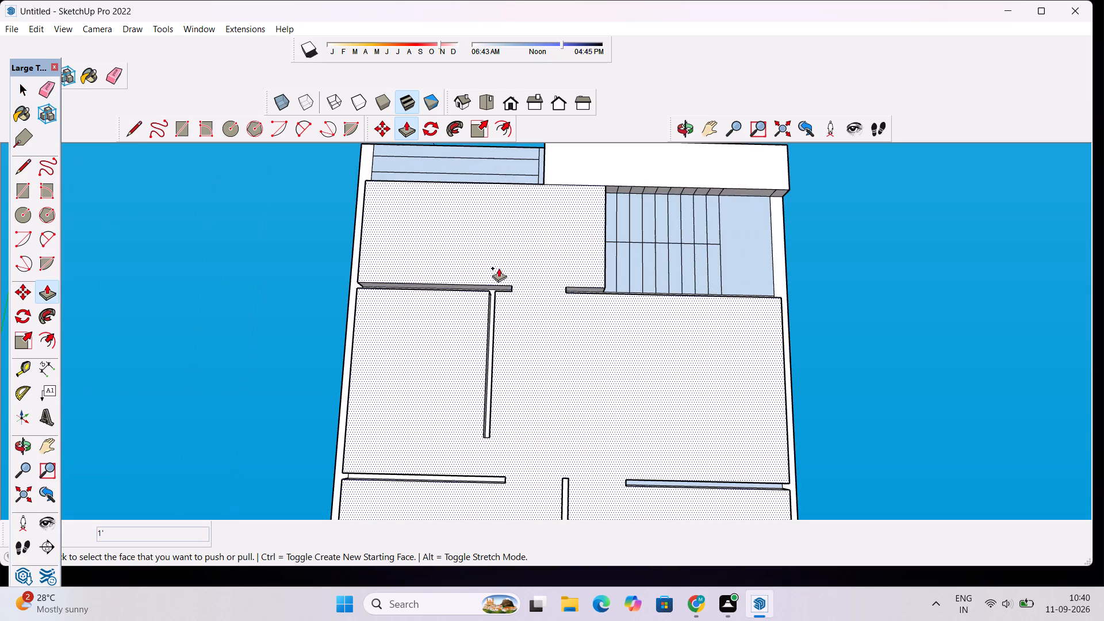
{"action": "scroll", "coordinate": [524, 245], "scroll_direction": "down", "scroll_amount": 2}
{"action": "scroll", "coordinate": [760, 470], "scroll_direction": "up", "scroll_amount": 5}
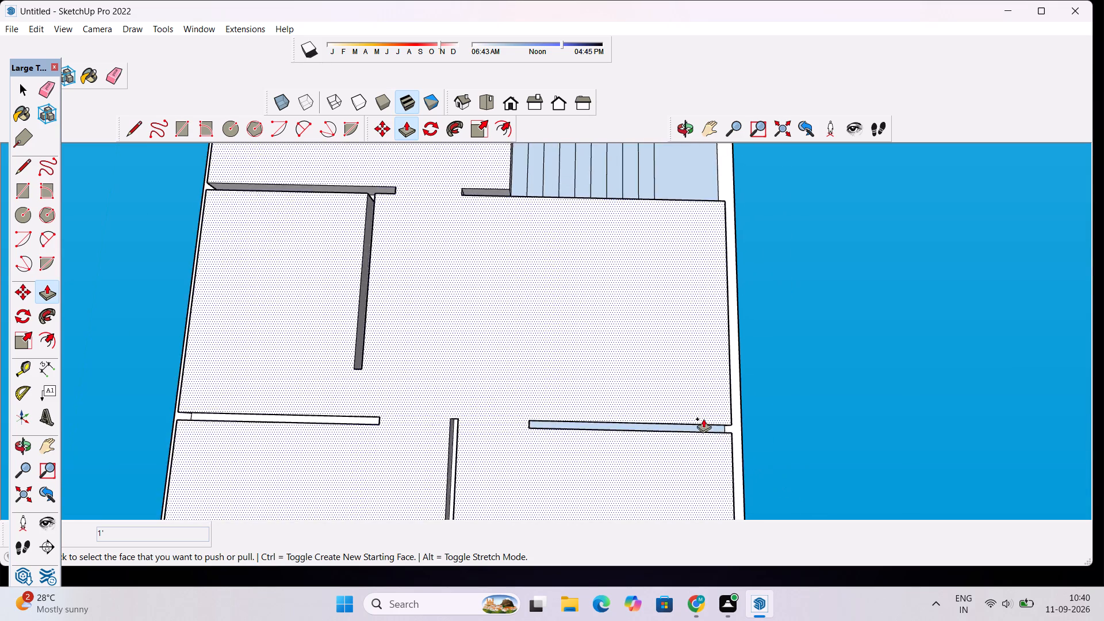
{"action": "scroll", "coordinate": [703, 419], "scroll_direction": "up", "scroll_amount": 11}
{"action": "left_click", "coordinate": [721, 432]}
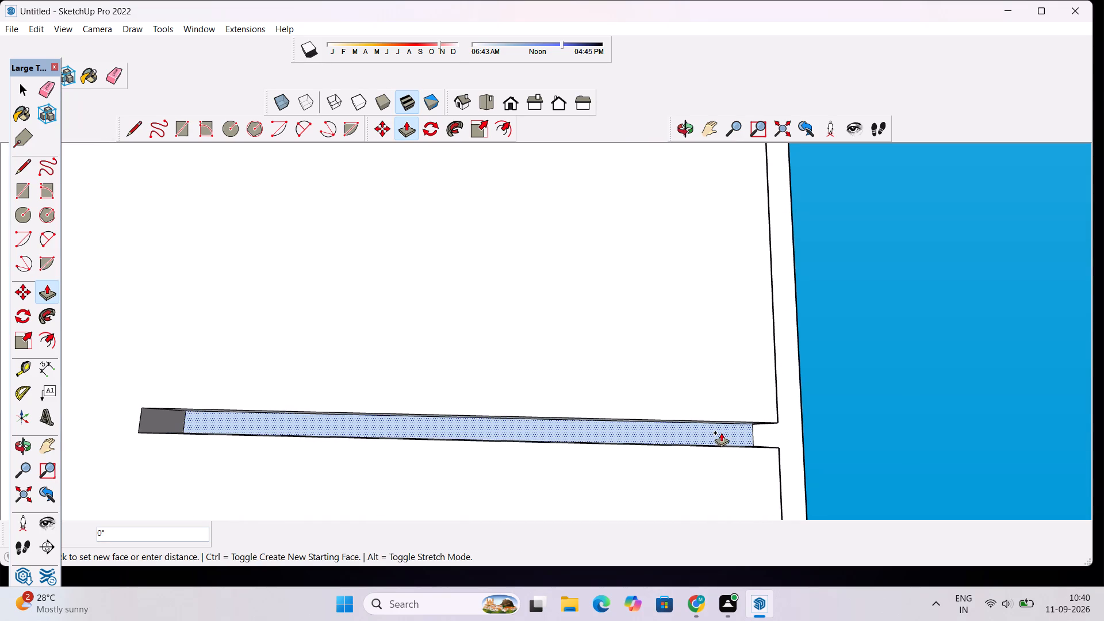
{"action": "left_click", "coordinate": [779, 415]}
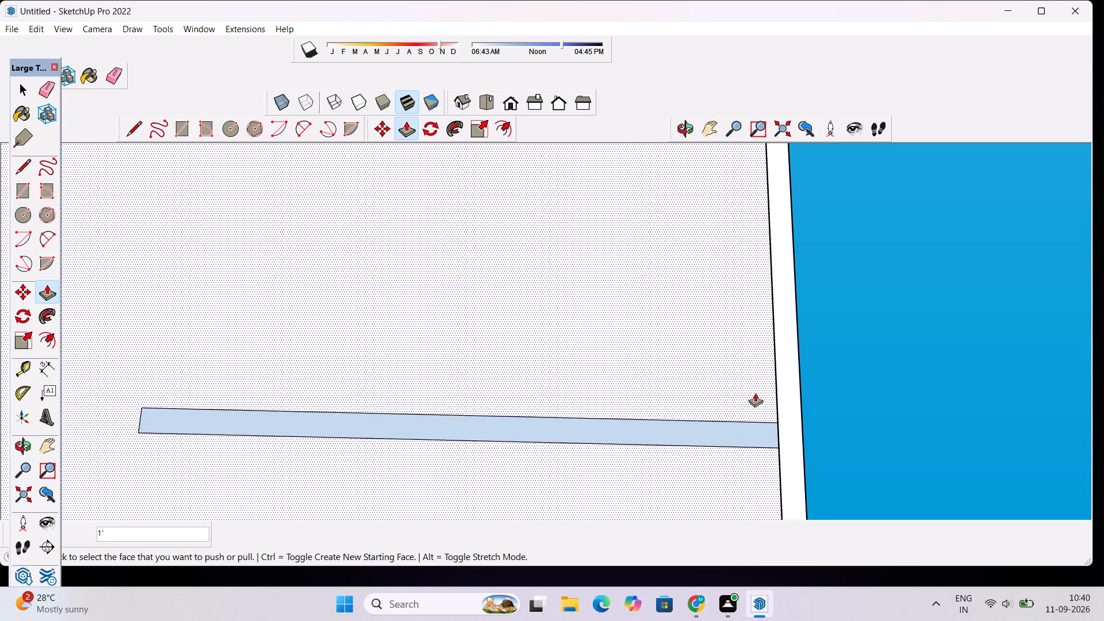
{"action": "scroll", "coordinate": [661, 331], "scroll_direction": "down", "scroll_amount": 12}
{"action": "scroll", "coordinate": [420, 400], "scroll_direction": "up", "scroll_amount": 10}
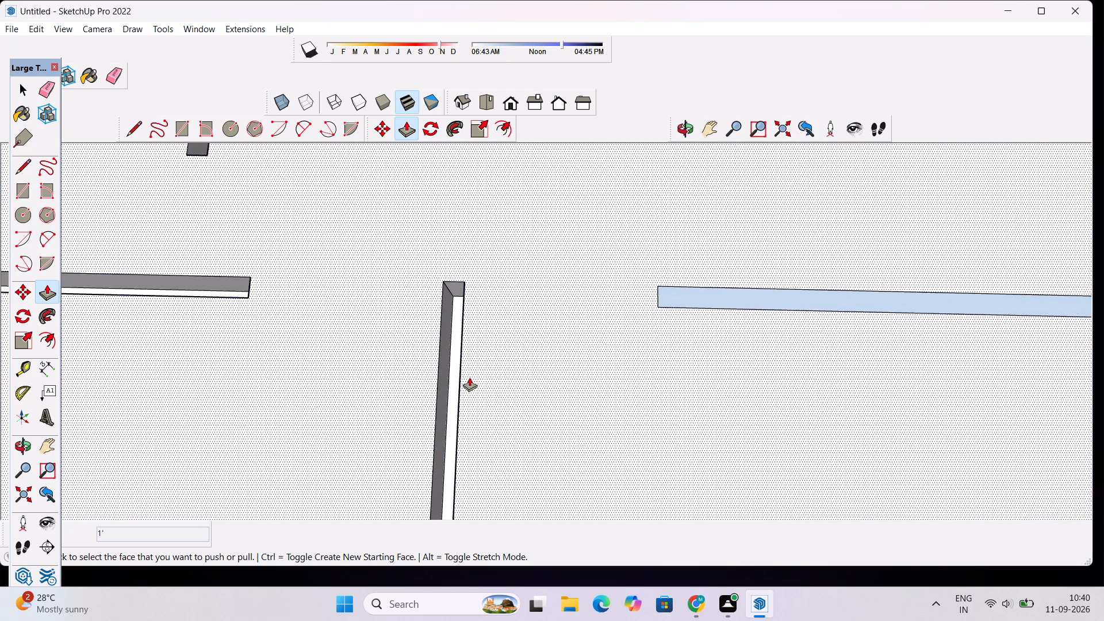
{"action": "left_click", "coordinate": [450, 394], "text": "ctrl"}
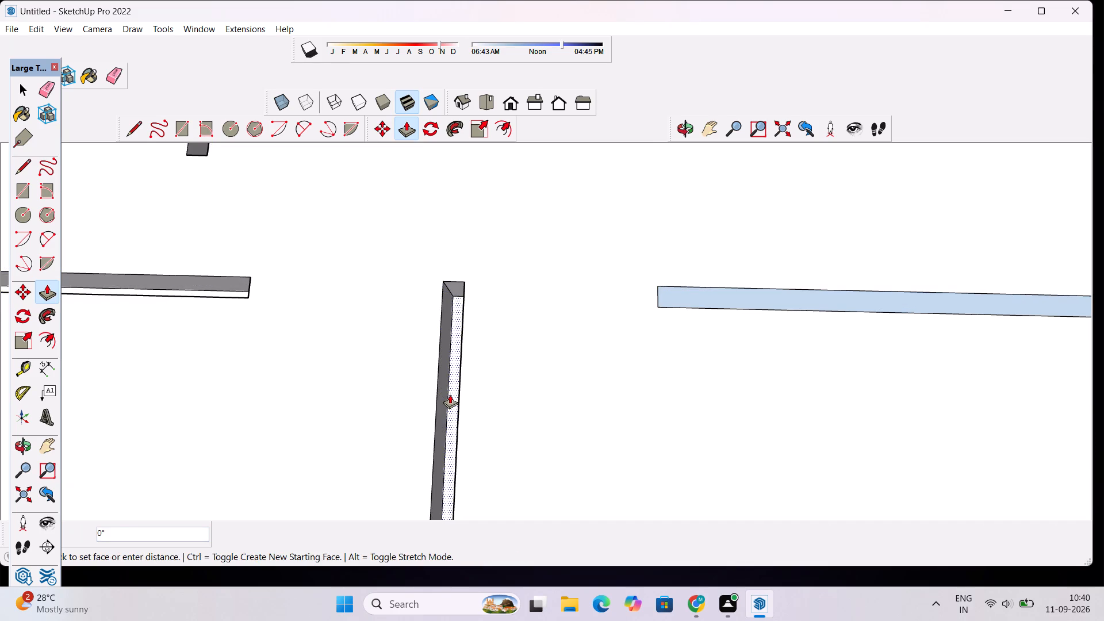
{"action": "left_click", "coordinate": [545, 331]}
{"action": "scroll", "coordinate": [270, 298], "scroll_direction": "down", "scroll_amount": 11}
{"action": "scroll", "coordinate": [272, 279], "scroll_direction": "up", "scroll_amount": 11}
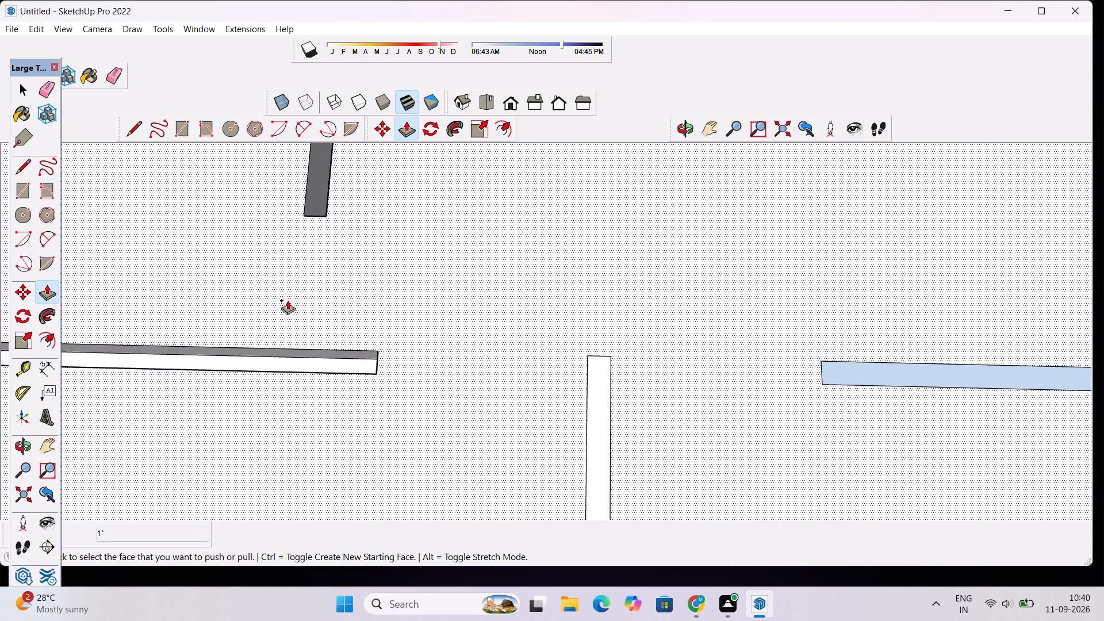
{"action": "left_click", "coordinate": [357, 363]}
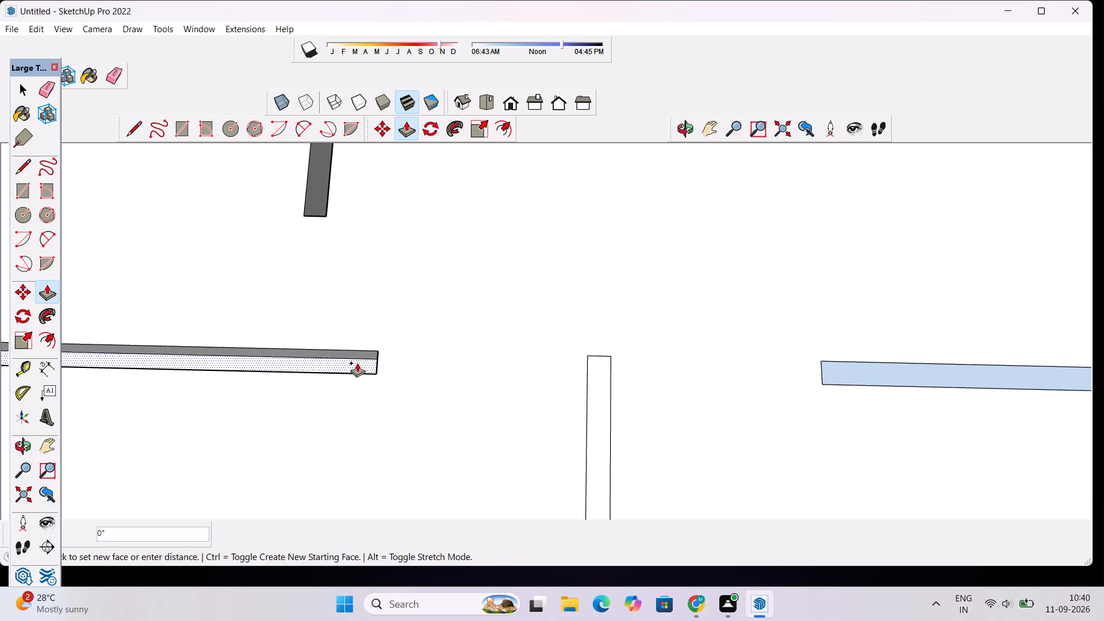
{"action": "left_click", "coordinate": [385, 337]}
Extend the recessed bottom of the lengthwise partition behind the front wall down to the floor's underside.
{"action": "scroll", "coordinate": [362, 309], "scroll_direction": "down", "scroll_amount": 6}
{"action": "scroll", "coordinate": [334, 173], "scroll_direction": "up", "scroll_amount": 6}
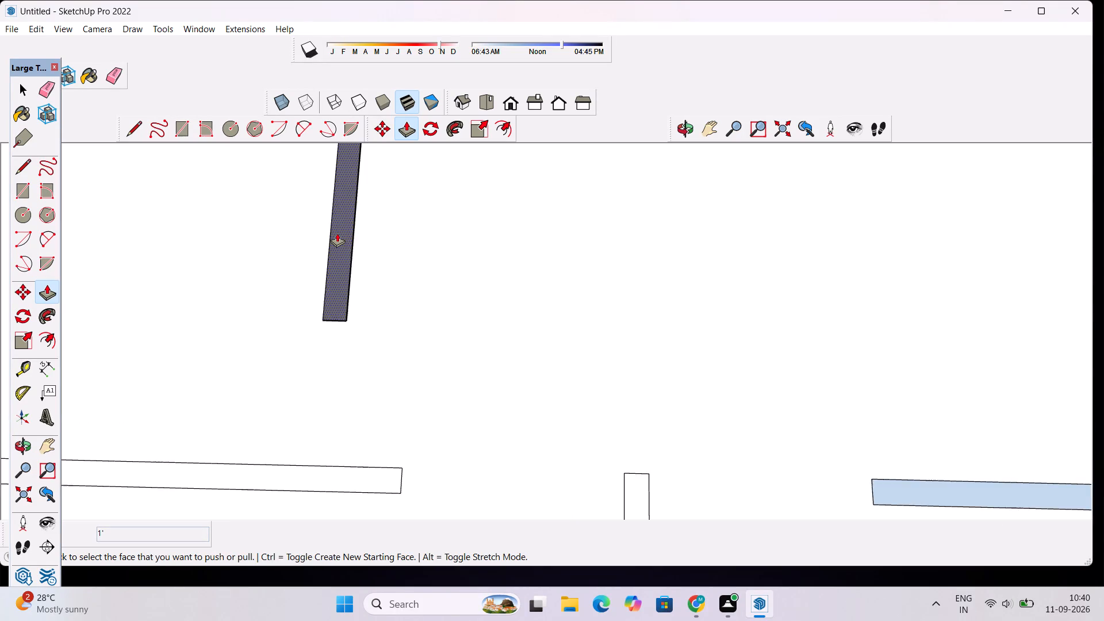
{"action": "scroll", "coordinate": [337, 236], "scroll_direction": "up", "scroll_amount": 5}
{"action": "left_click", "coordinate": [684, 126]}
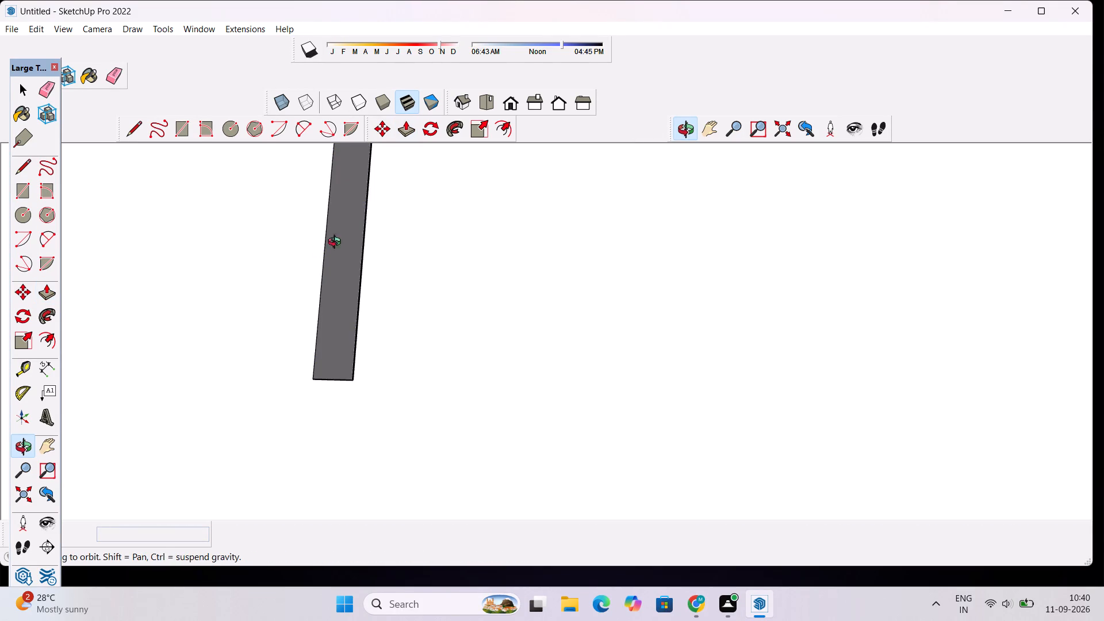
{"action": "left_click_drag", "start_coordinate": [342, 251], "coordinate": [451, 235]}
{"action": "left_click_drag", "start_coordinate": [353, 283], "coordinate": [472, 205]}
{"action": "scroll", "coordinate": [468, 210], "scroll_direction": "down", "scroll_amount": 5}
{"action": "scroll", "coordinate": [427, 309], "scroll_direction": "up", "scroll_amount": 3}
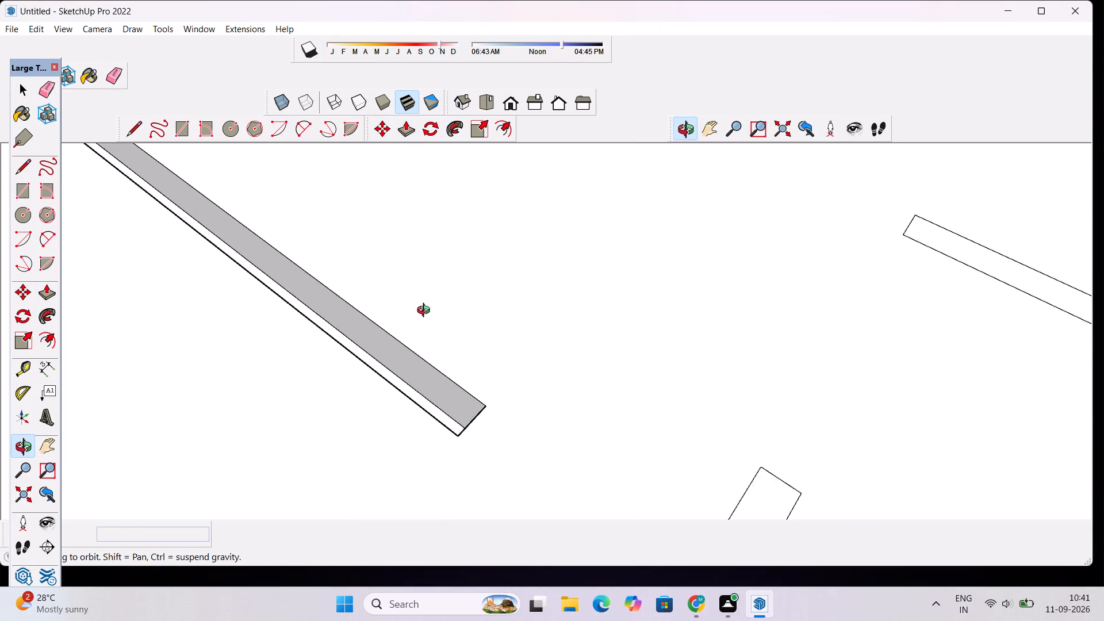
{"action": "scroll", "coordinate": [426, 312], "scroll_direction": "up", "scroll_amount": 2}
{"action": "left_click_drag", "start_coordinate": [444, 340], "coordinate": [406, 390]}
{"action": "scroll", "coordinate": [398, 391], "scroll_direction": "up", "scroll_amount": 3}
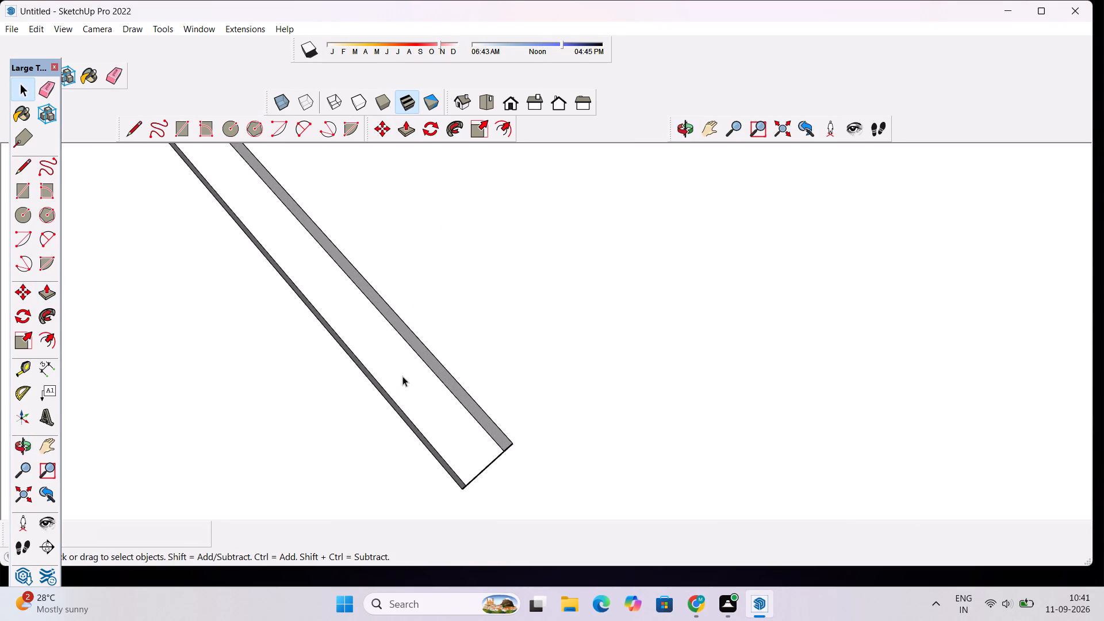
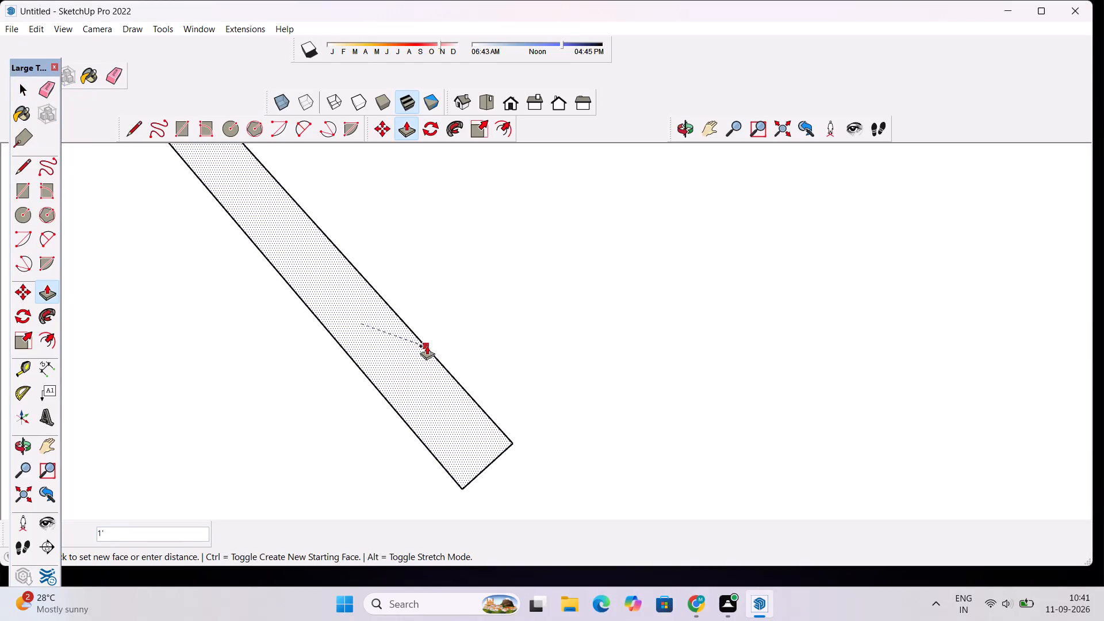
Push/Pull the recessed bottom of the T-shaped partition near the entrance steps down 1', flush with the floor's underside.
{"action": "scroll", "coordinate": [446, 339], "scroll_direction": "down", "scroll_amount": 20}
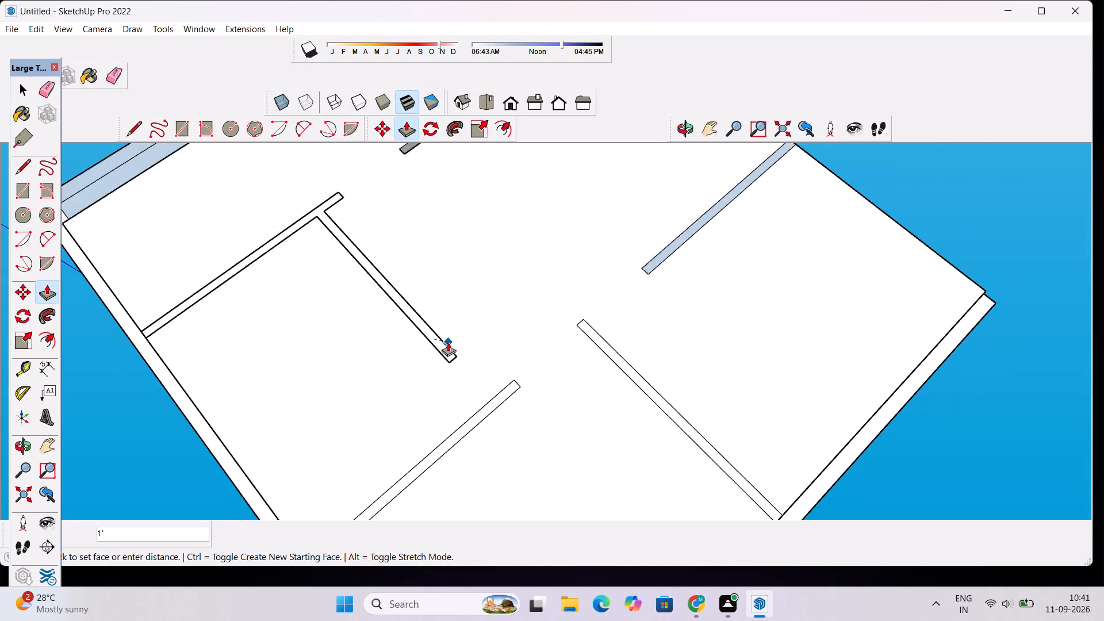
{"action": "scroll", "coordinate": [448, 342], "scroll_direction": "down", "scroll_amount": 2}
{"action": "scroll", "coordinate": [459, 223], "scroll_direction": "down", "scroll_amount": 11}
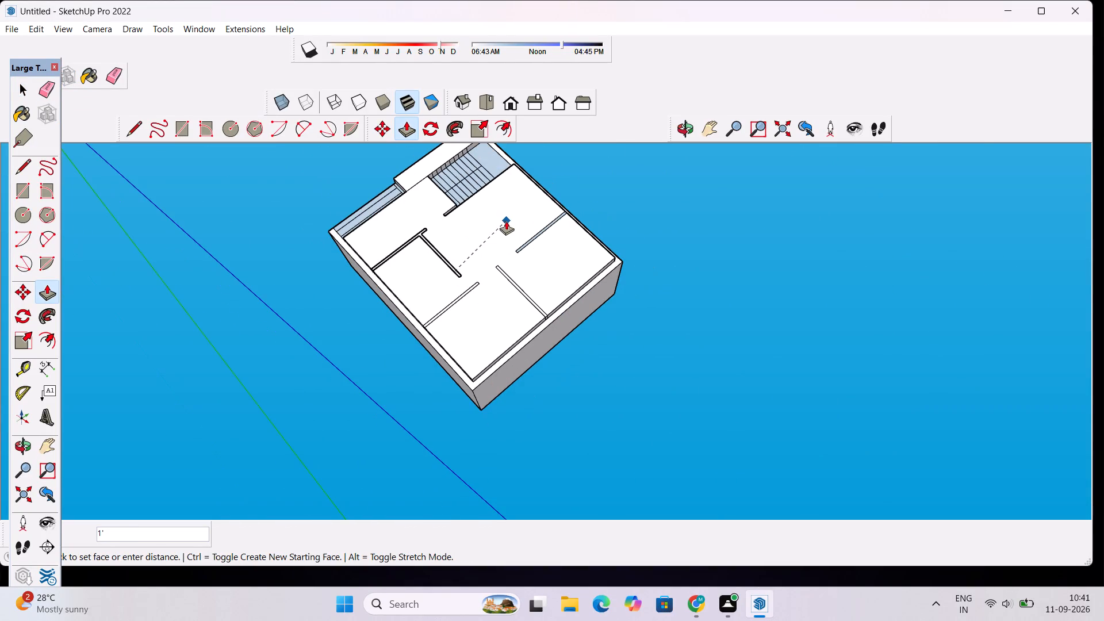
{"action": "key", "text": "space"}
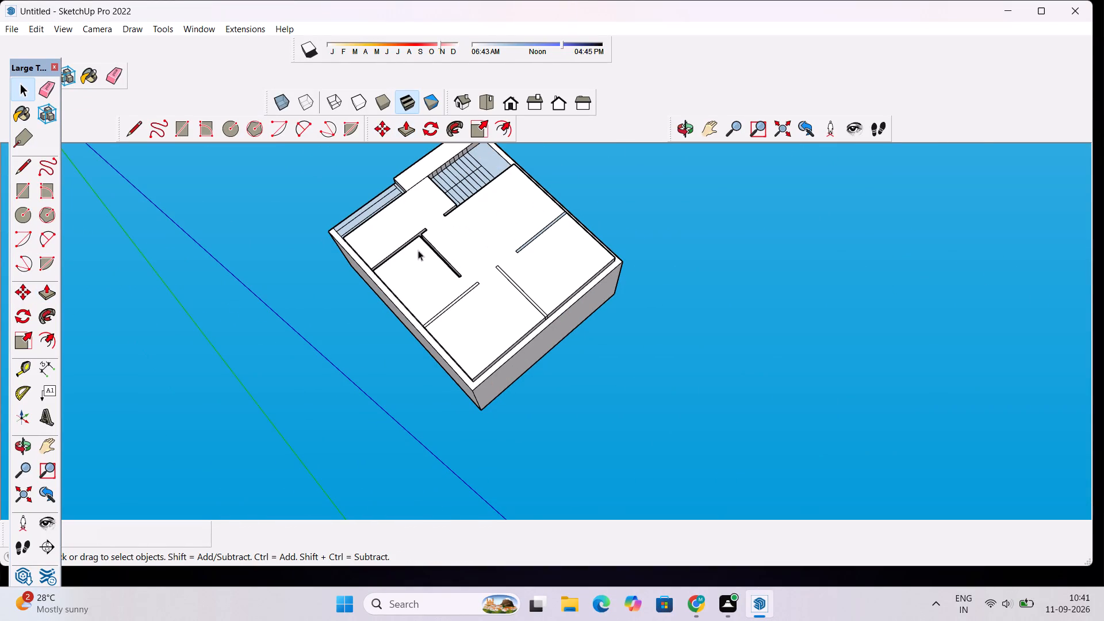
{"action": "scroll", "coordinate": [433, 248], "scroll_direction": "up", "scroll_amount": 15}
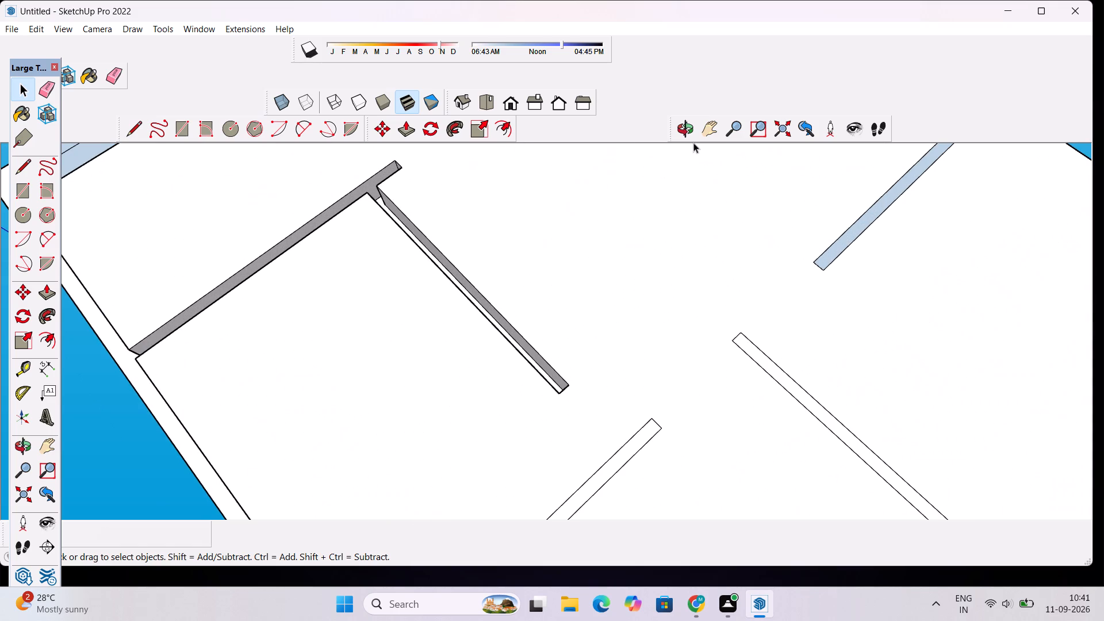
{"action": "key", "text": "p"}
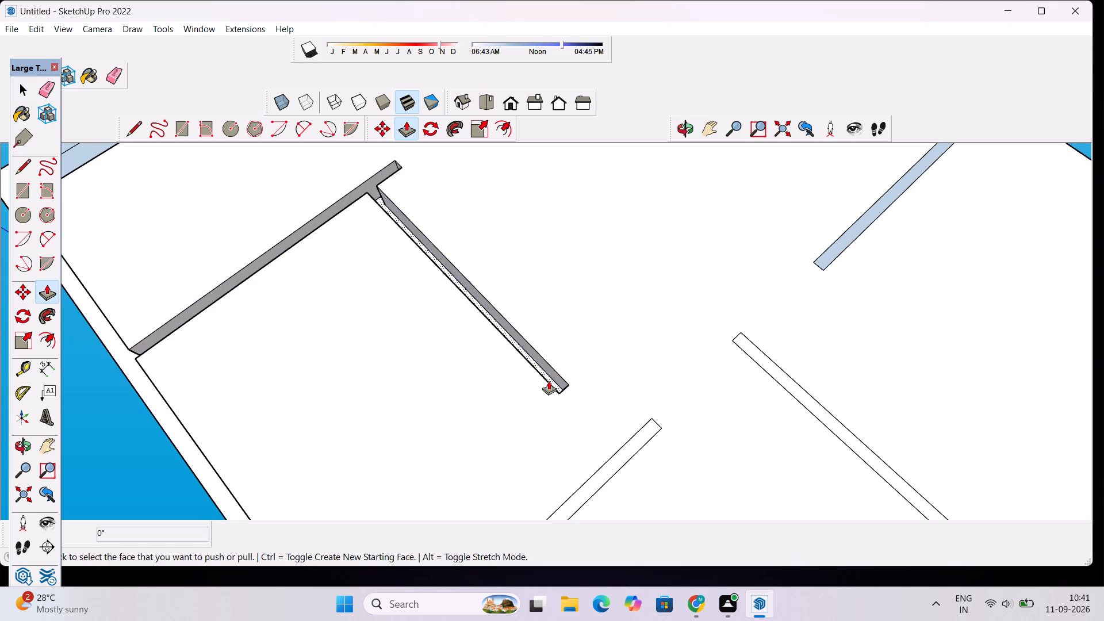
{"action": "scroll", "coordinate": [549, 381], "scroll_direction": "up", "scroll_amount": 6}
{"action": "left_click", "coordinate": [555, 383]}
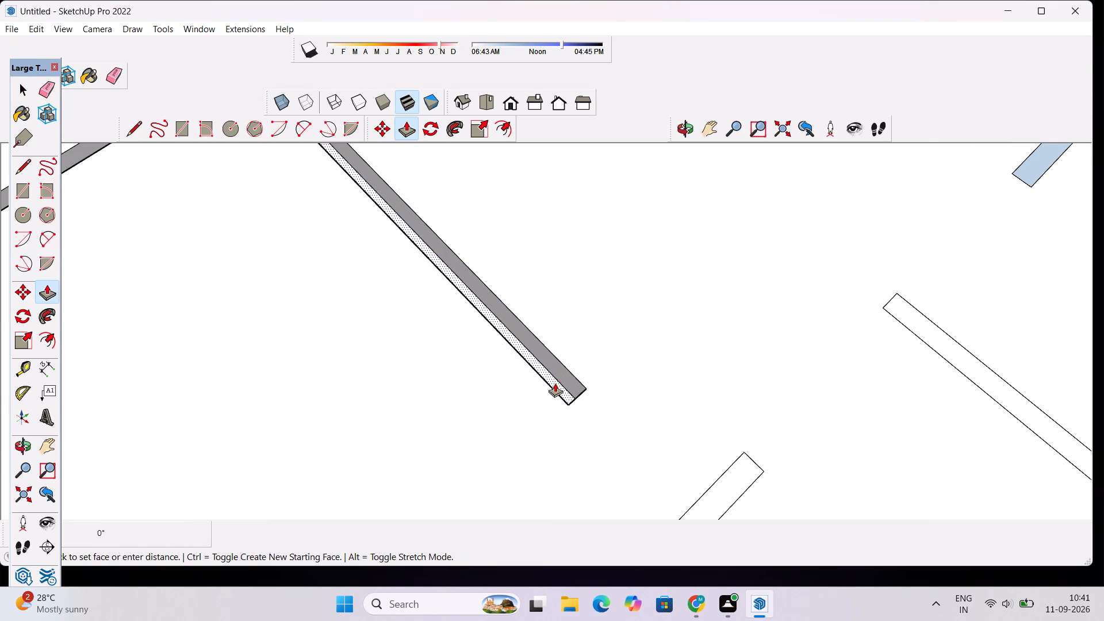
{"action": "left_click", "coordinate": [638, 355]}
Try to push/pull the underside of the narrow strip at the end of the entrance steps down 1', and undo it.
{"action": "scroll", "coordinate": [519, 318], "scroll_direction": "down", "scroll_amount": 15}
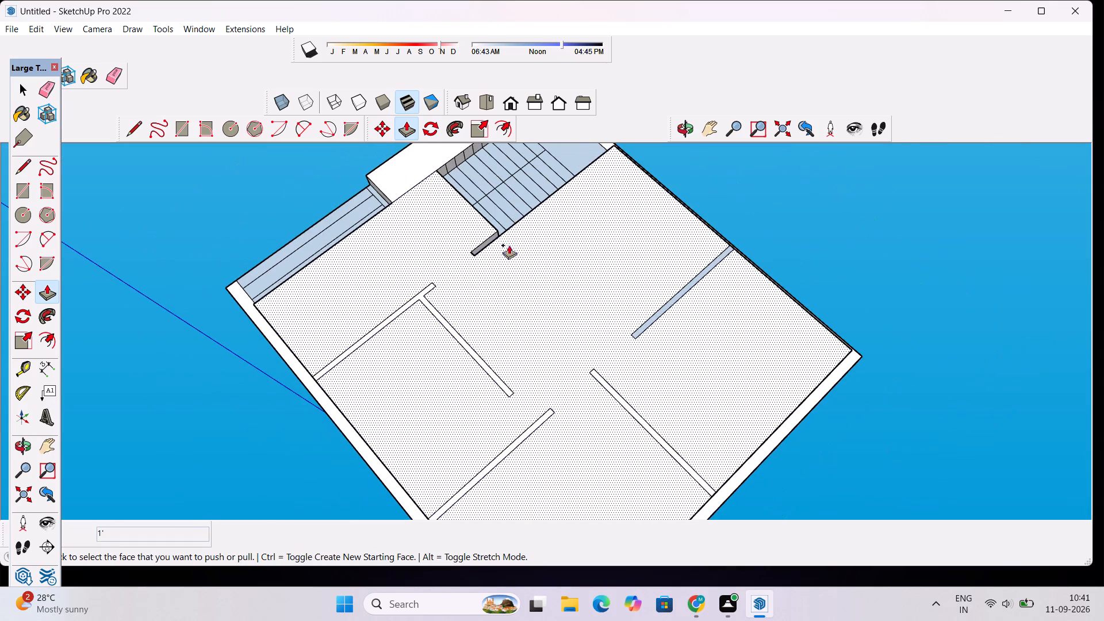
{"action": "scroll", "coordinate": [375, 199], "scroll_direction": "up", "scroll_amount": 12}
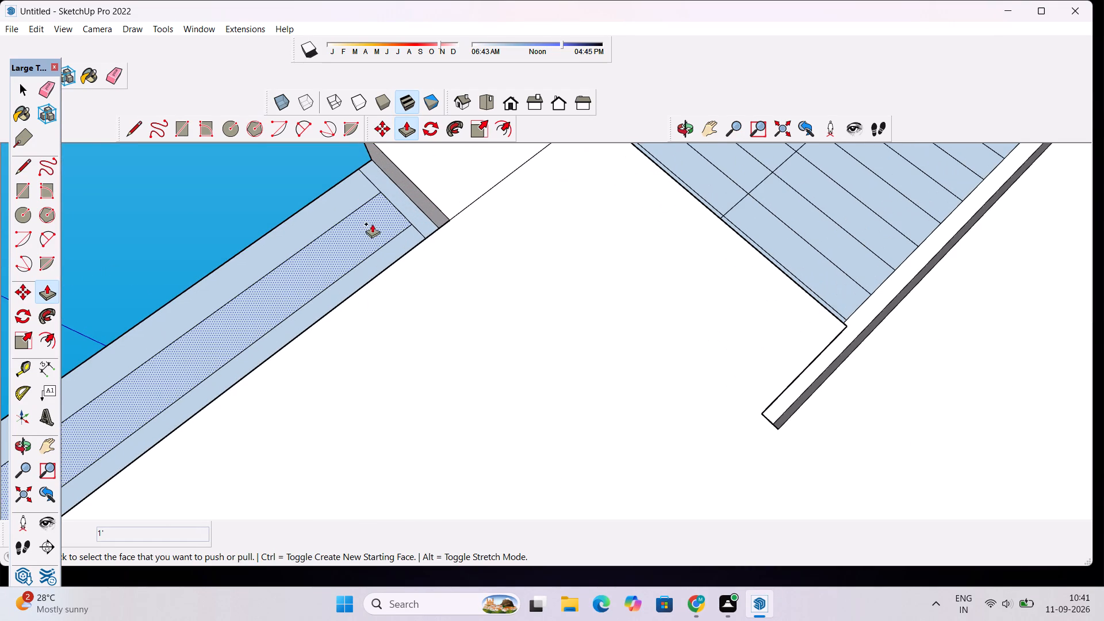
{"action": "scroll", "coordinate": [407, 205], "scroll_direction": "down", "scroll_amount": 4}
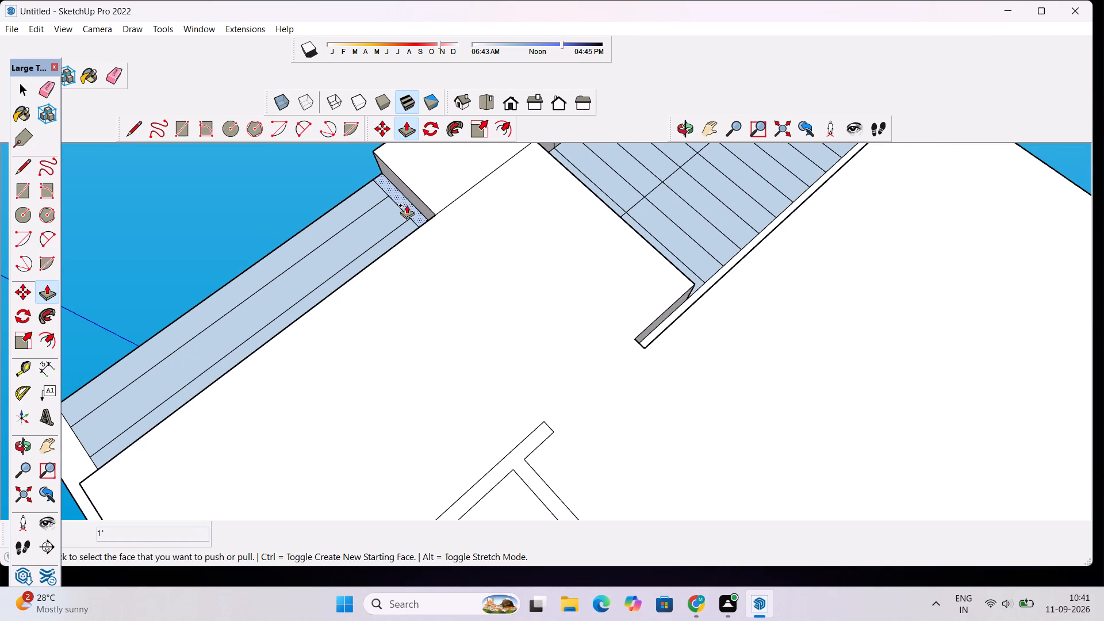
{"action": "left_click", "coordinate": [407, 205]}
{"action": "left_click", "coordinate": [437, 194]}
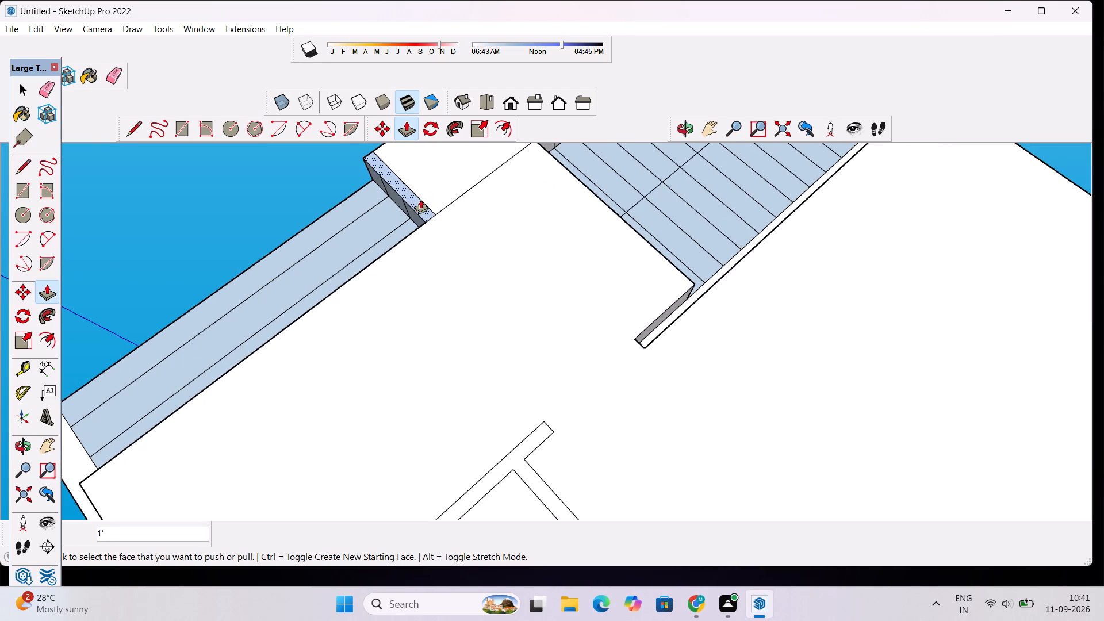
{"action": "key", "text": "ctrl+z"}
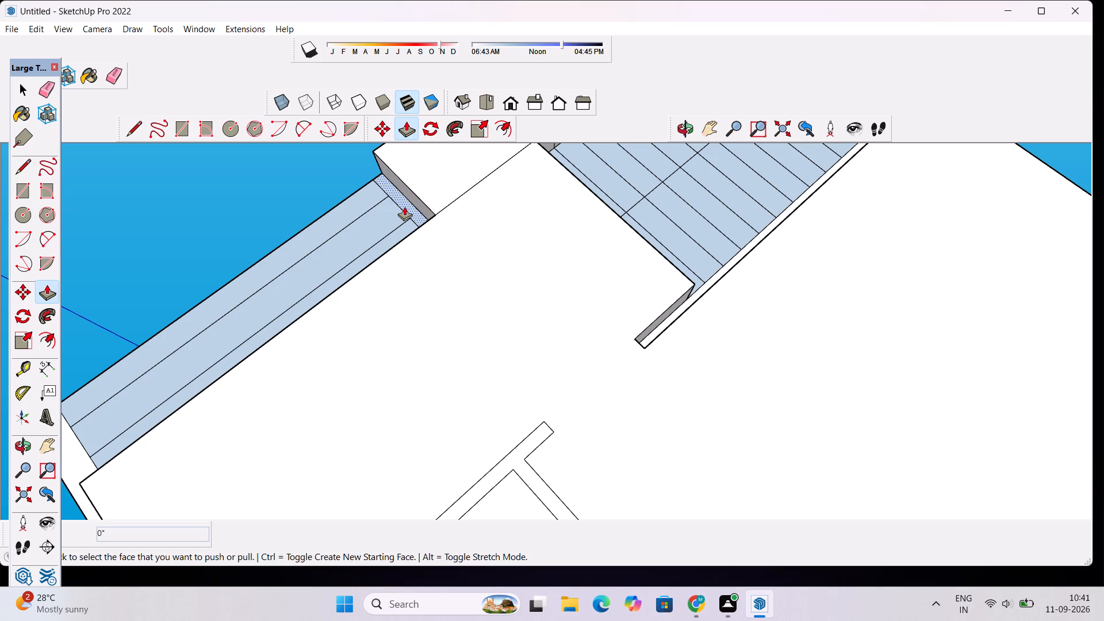
Push/Pull the undersides of the entrance's narrow end strip and its three steps down 1', flush with the floor's underside.
{"action": "left_click", "coordinate": [404, 206]}
{"action": "left_click", "coordinate": [424, 190]}
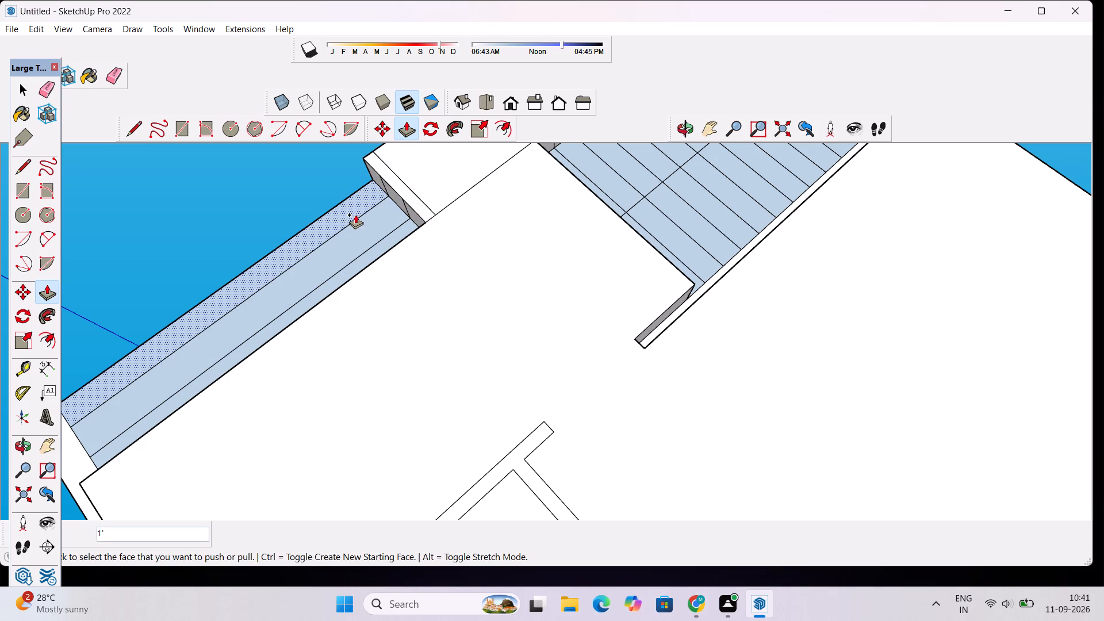
{"action": "left_click", "coordinate": [348, 209]}
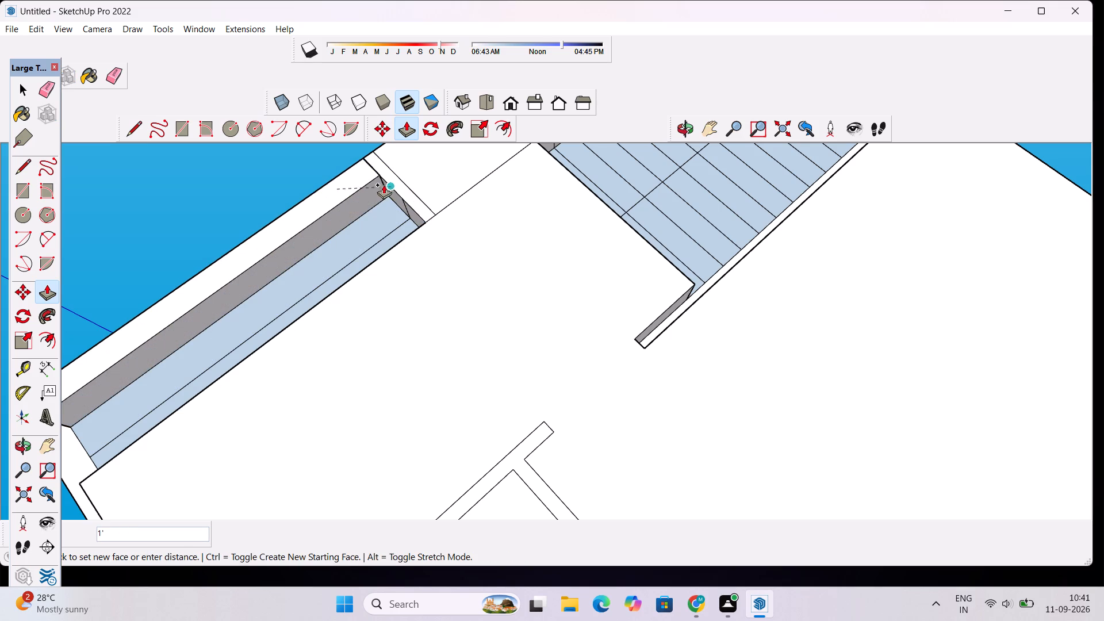
{"action": "left_click", "coordinate": [398, 181]}
{"action": "left_click", "coordinate": [358, 235]}
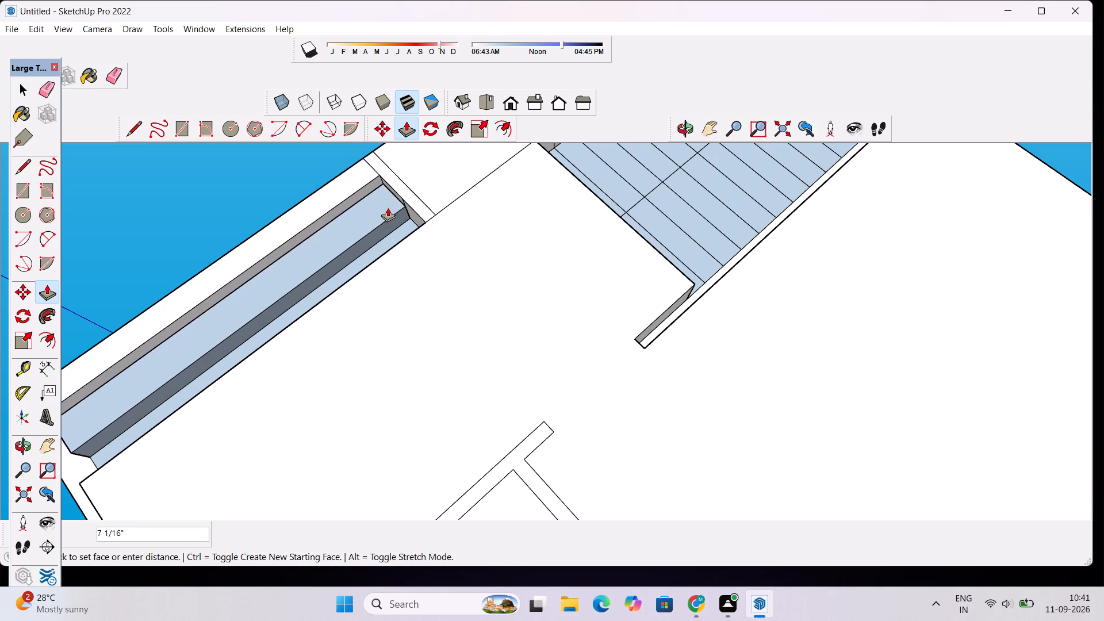
{"action": "left_click", "coordinate": [411, 198]}
{"action": "left_click", "coordinate": [402, 232]}
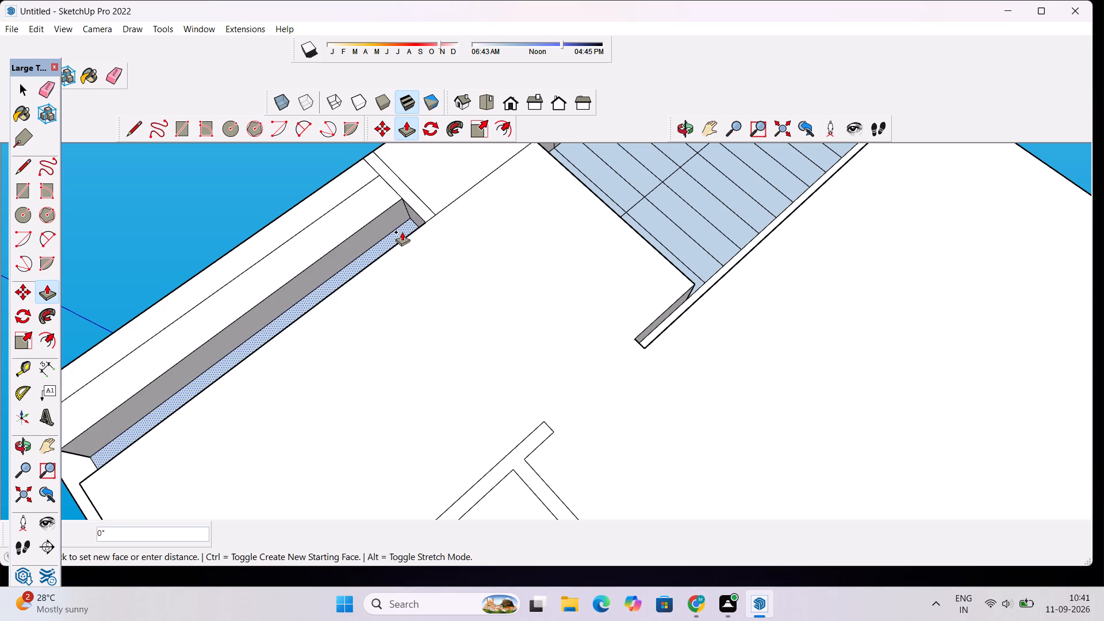
{"action": "left_click", "coordinate": [430, 209]}
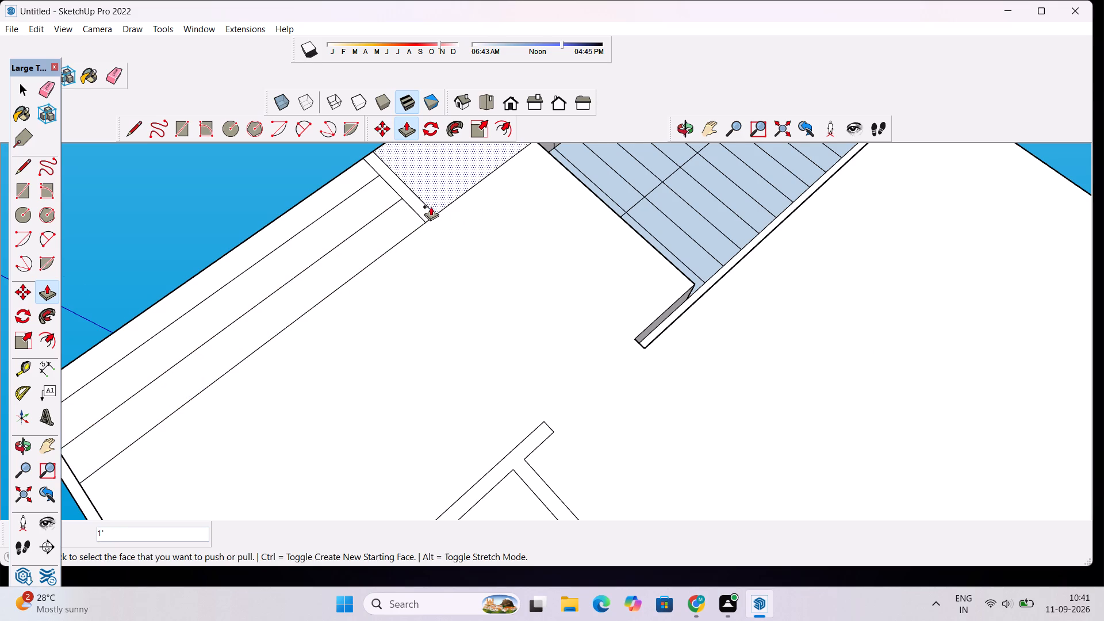
Extend the recessed bottom of the outer perimeter wall down 1', flush with the floor's underside.
{"action": "scroll", "coordinate": [431, 206], "scroll_direction": "down", "scroll_amount": 16}
{"action": "scroll", "coordinate": [359, 259], "scroll_direction": "up", "scroll_amount": 7}
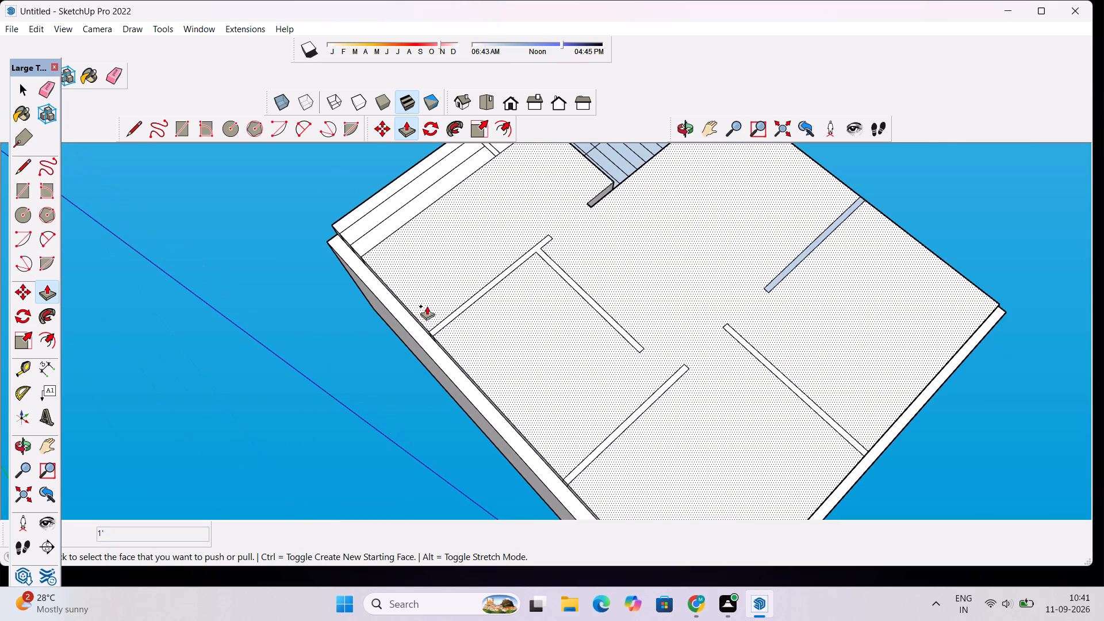
{"action": "scroll", "coordinate": [385, 385], "scroll_direction": "up", "scroll_amount": 7}
{"action": "scroll", "coordinate": [443, 350], "scroll_direction": "up", "scroll_amount": 5}
{"action": "left_click", "coordinate": [445, 347]}
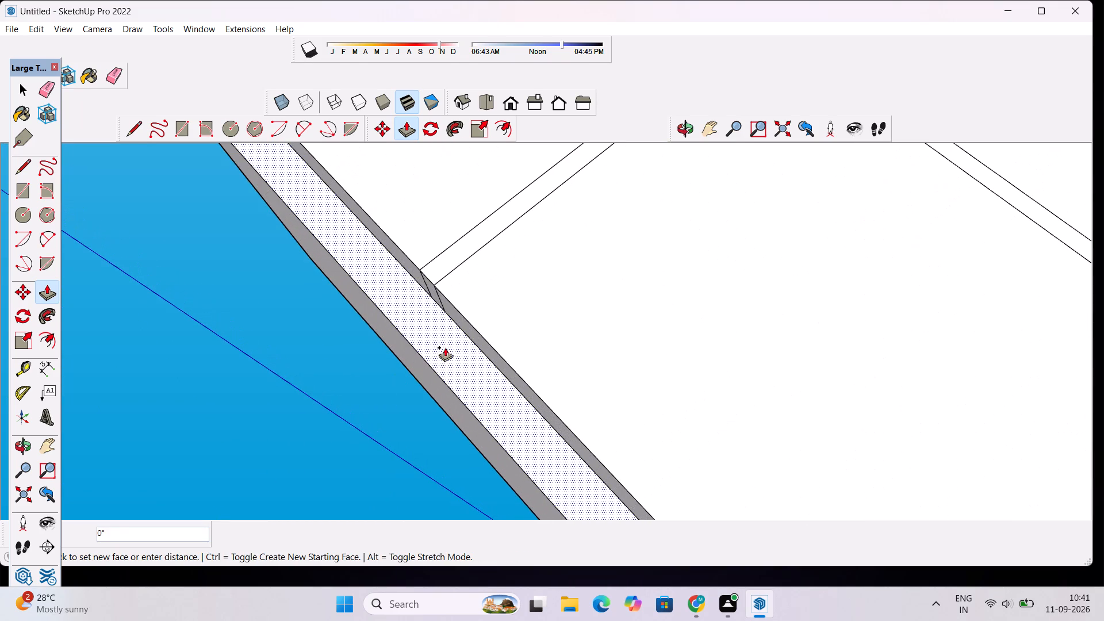
{"action": "left_click", "coordinate": [489, 329]}
Push/Pull the underside of the staircase landing down 1' to match the floor's underside.
{"action": "scroll", "coordinate": [490, 325], "scroll_direction": "down", "scroll_amount": 20}
{"action": "scroll", "coordinate": [490, 325], "scroll_direction": "down", "scroll_amount": 1}
{"action": "scroll", "coordinate": [618, 204], "scroll_direction": "up", "scroll_amount": 2}
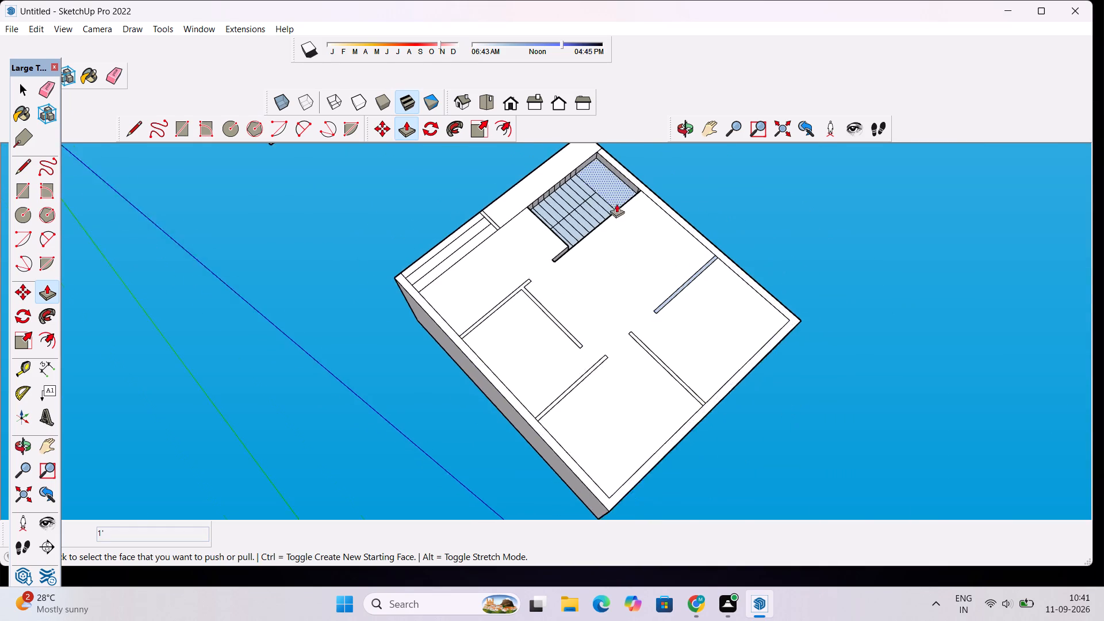
{"action": "scroll", "coordinate": [616, 204], "scroll_direction": "up", "scroll_amount": 7}
{"action": "scroll", "coordinate": [568, 224], "scroll_direction": "up", "scroll_amount": 5}
{"action": "scroll", "coordinate": [568, 229], "scroll_direction": "down", "scroll_amount": 5}
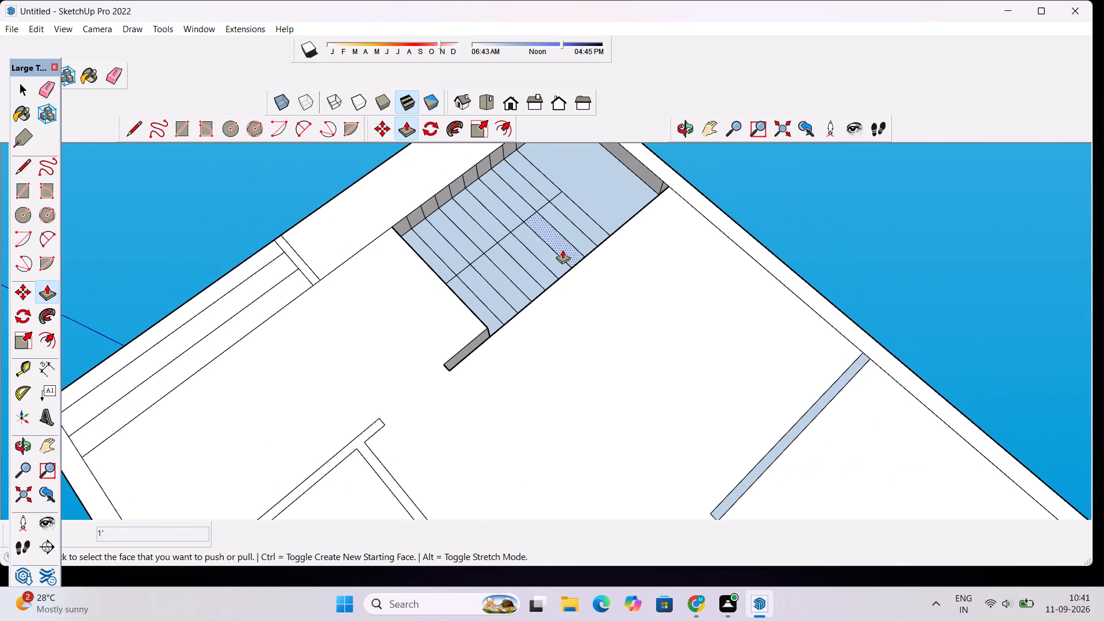
{"action": "scroll", "coordinate": [540, 269], "scroll_direction": "up", "scroll_amount": 4}
{"action": "scroll", "coordinate": [457, 360], "scroll_direction": "up", "scroll_amount": 1}
{"action": "scroll", "coordinate": [478, 312], "scroll_direction": "down", "scroll_amount": 4}
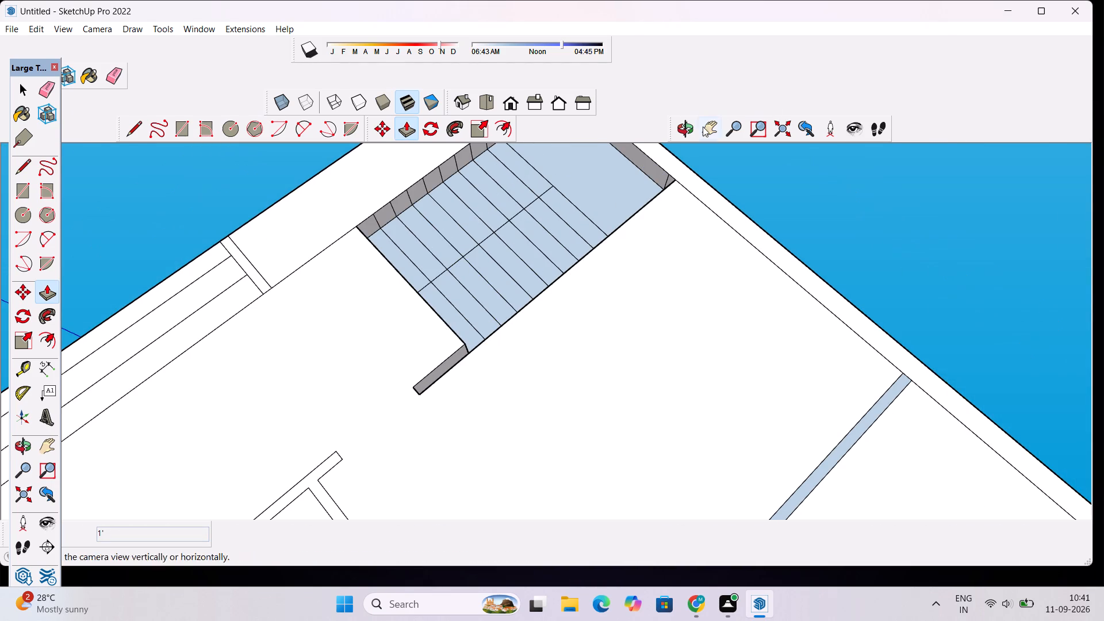
{"action": "left_click", "coordinate": [624, 188]}
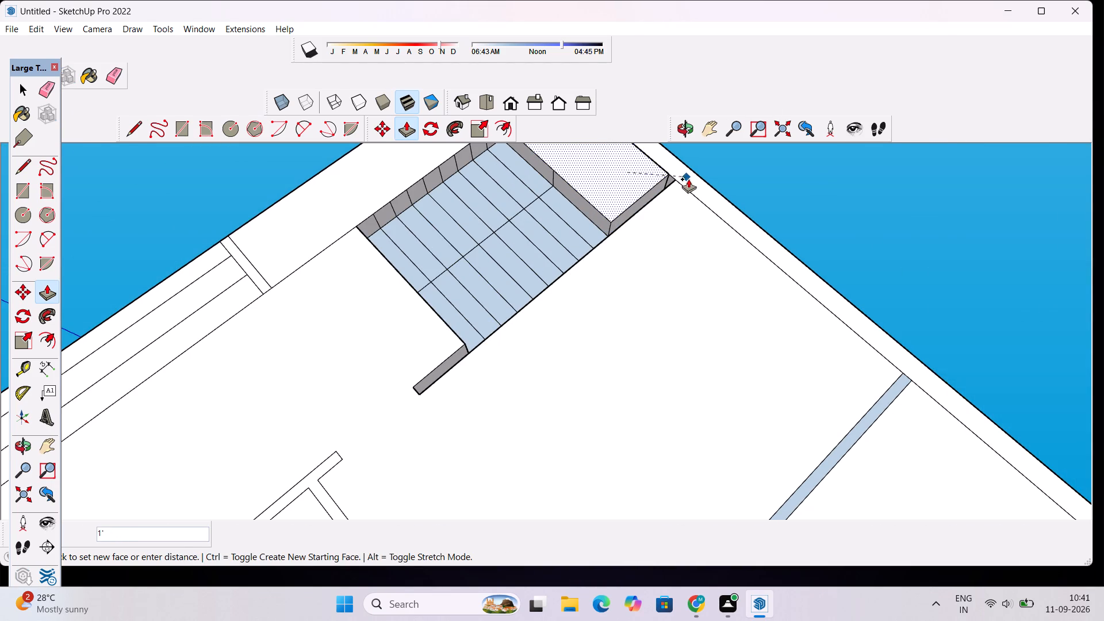
{"action": "left_click", "coordinate": [704, 193]}
Extend the recessed bottom of the partition running alongside the staircase down 1' to the floor's underside.
{"action": "scroll", "coordinate": [597, 198], "scroll_direction": "up", "scroll_amount": 14}
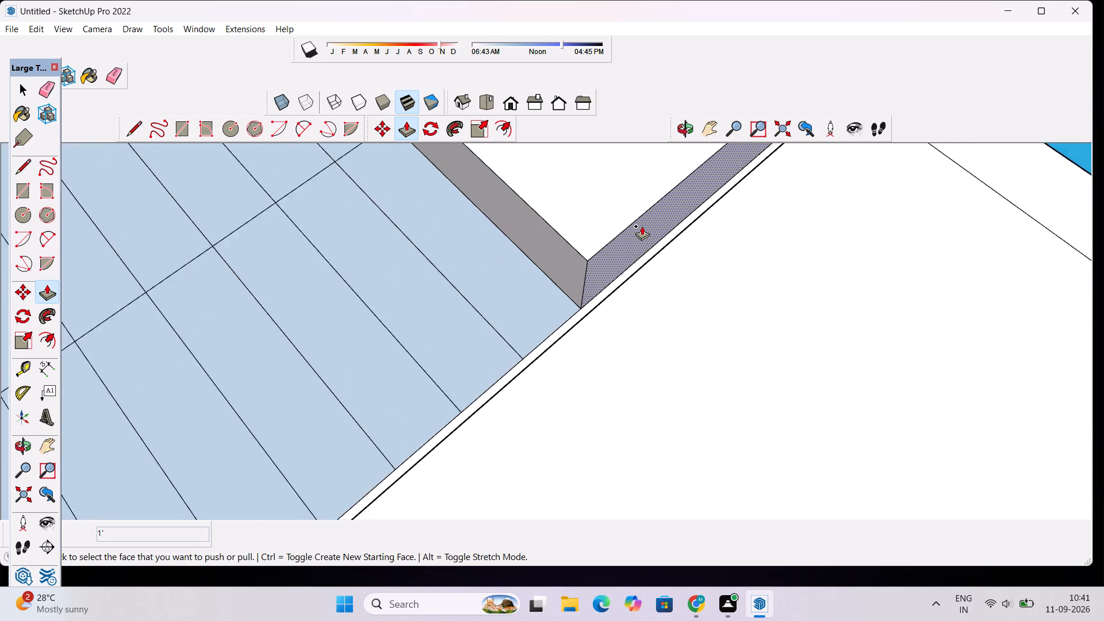
{"action": "scroll", "coordinate": [642, 226], "scroll_direction": "up", "scroll_amount": 1}
{"action": "left_click", "coordinate": [641, 263]}
{"action": "left_click", "coordinate": [728, 263]}
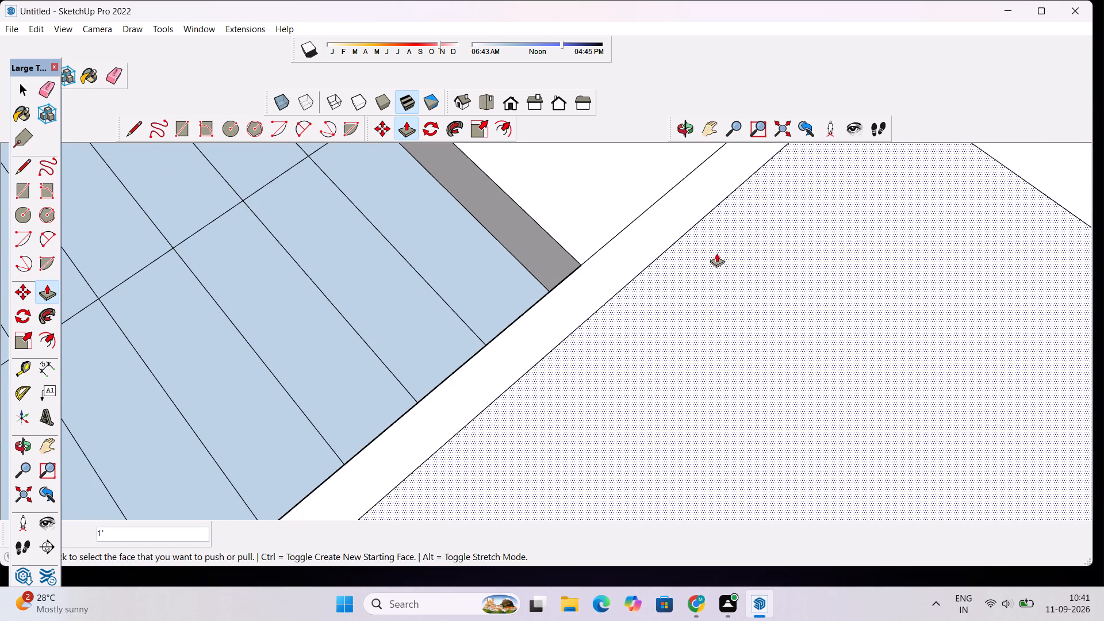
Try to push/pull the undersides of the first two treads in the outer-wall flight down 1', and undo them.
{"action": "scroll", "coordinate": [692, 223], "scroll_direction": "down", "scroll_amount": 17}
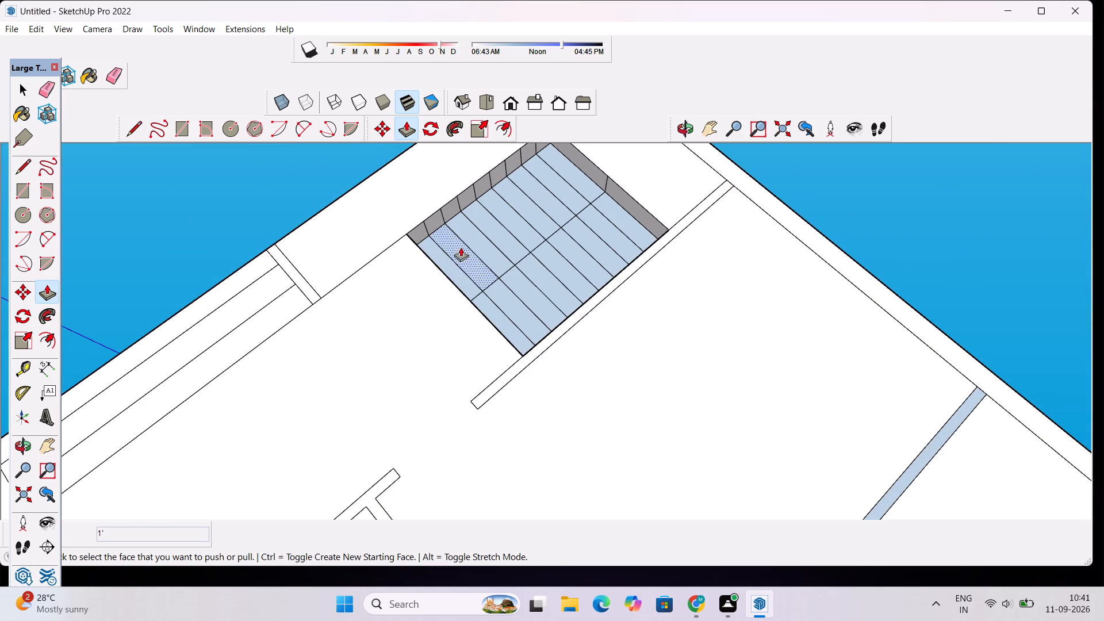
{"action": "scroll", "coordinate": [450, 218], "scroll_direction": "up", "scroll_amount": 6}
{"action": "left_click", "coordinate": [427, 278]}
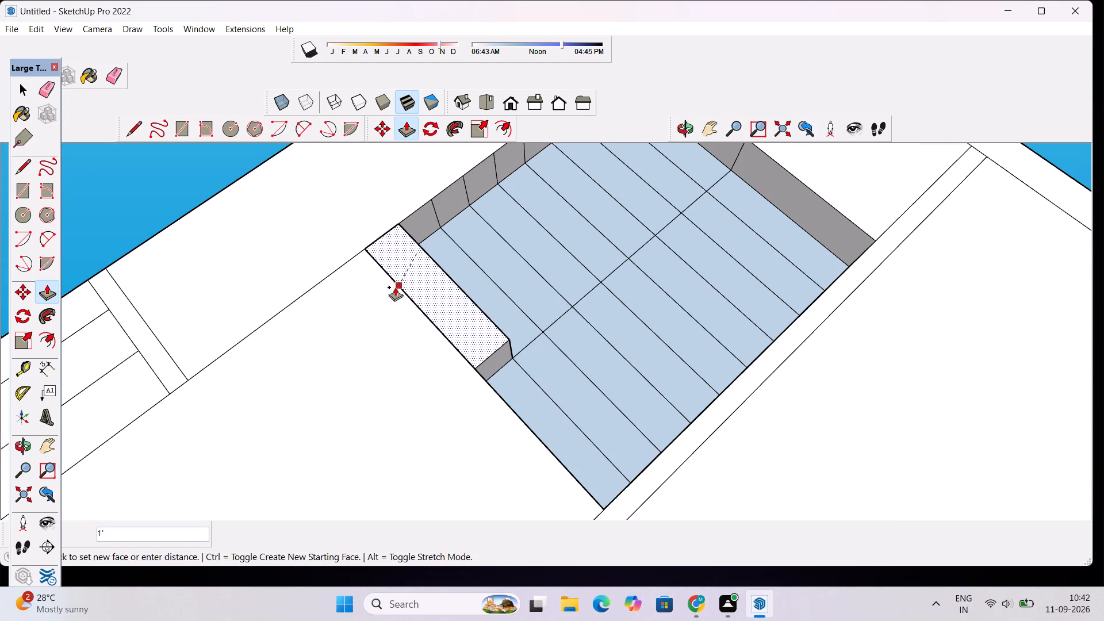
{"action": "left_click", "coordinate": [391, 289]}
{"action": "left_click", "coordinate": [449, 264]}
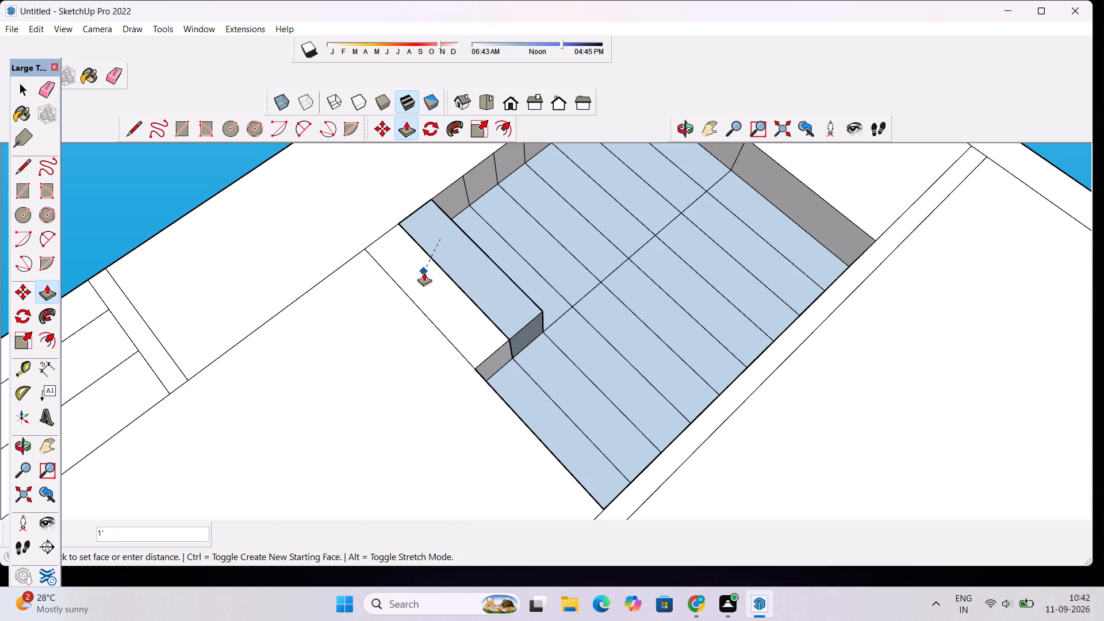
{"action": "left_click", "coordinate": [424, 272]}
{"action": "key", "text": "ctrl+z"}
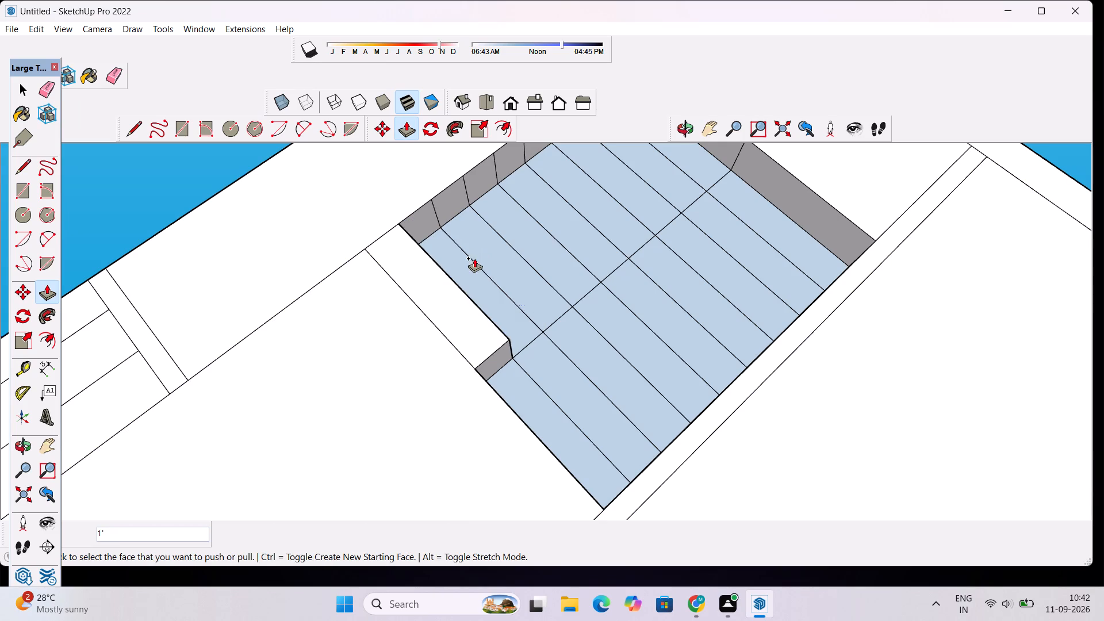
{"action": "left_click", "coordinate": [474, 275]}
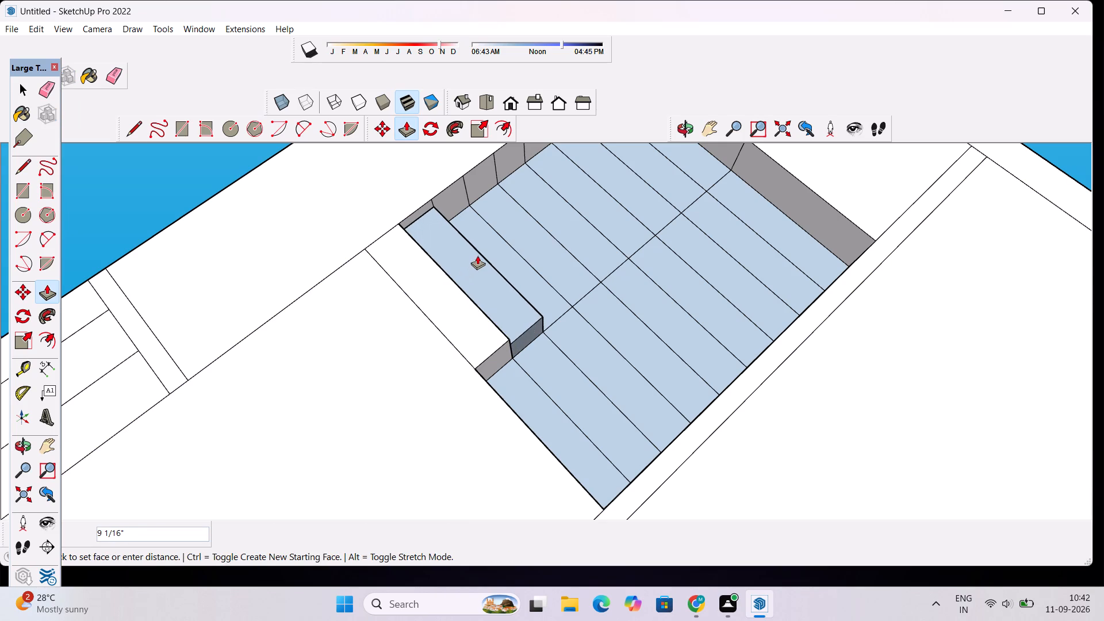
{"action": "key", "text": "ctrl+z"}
Push/Pull the undersides of the first four treads in the outer-wall flight down 1', flush with the floor's underside.
{"action": "left_click", "coordinate": [441, 300]}
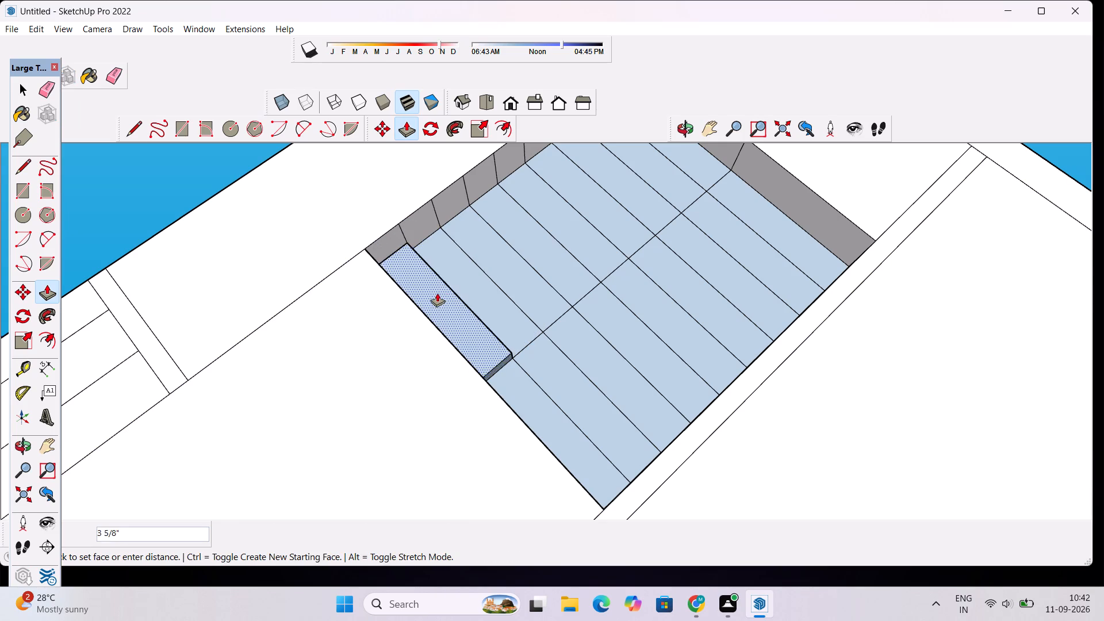
{"action": "left_click", "coordinate": [383, 310]}
{"action": "left_click", "coordinate": [478, 275]}
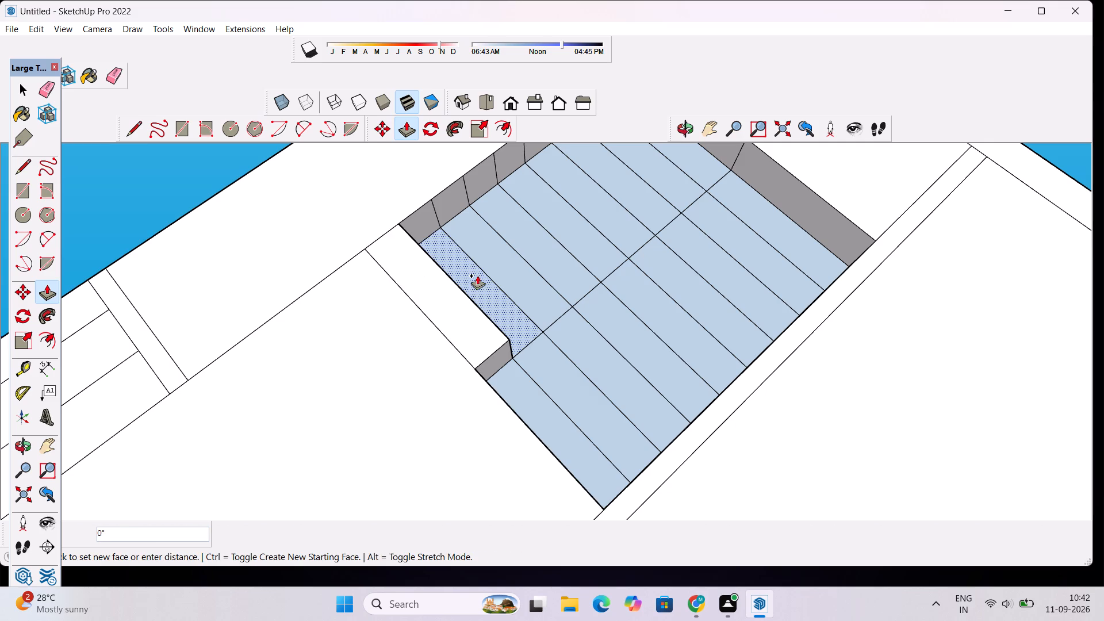
{"action": "left_click", "coordinate": [438, 272]}
{"action": "left_click", "coordinate": [499, 254]}
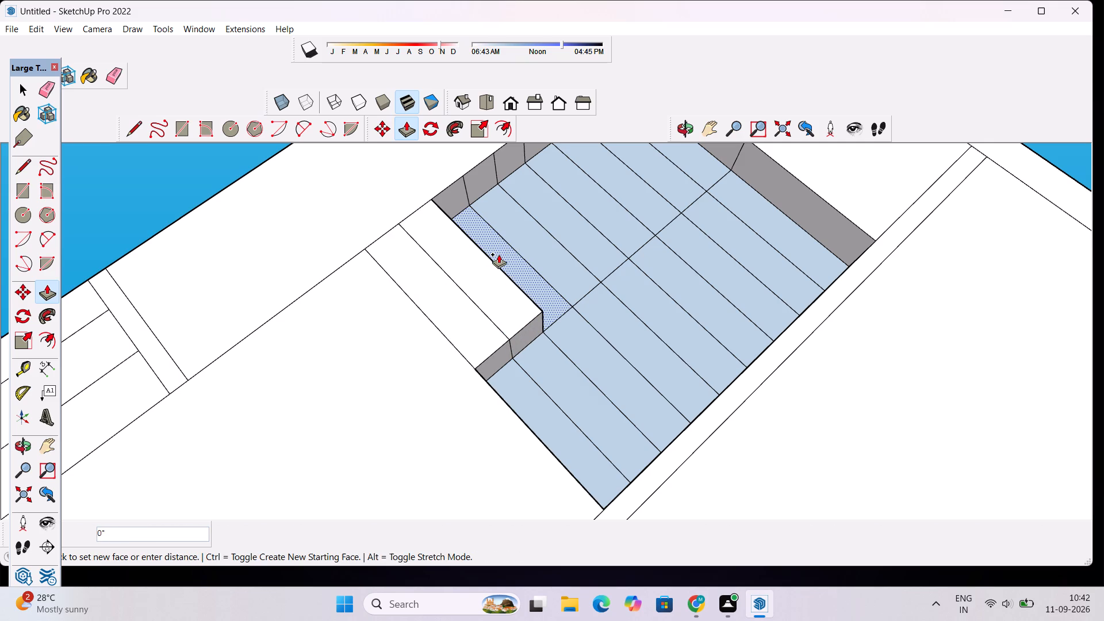
{"action": "left_click", "coordinate": [477, 261]}
{"action": "left_click", "coordinate": [528, 230]}
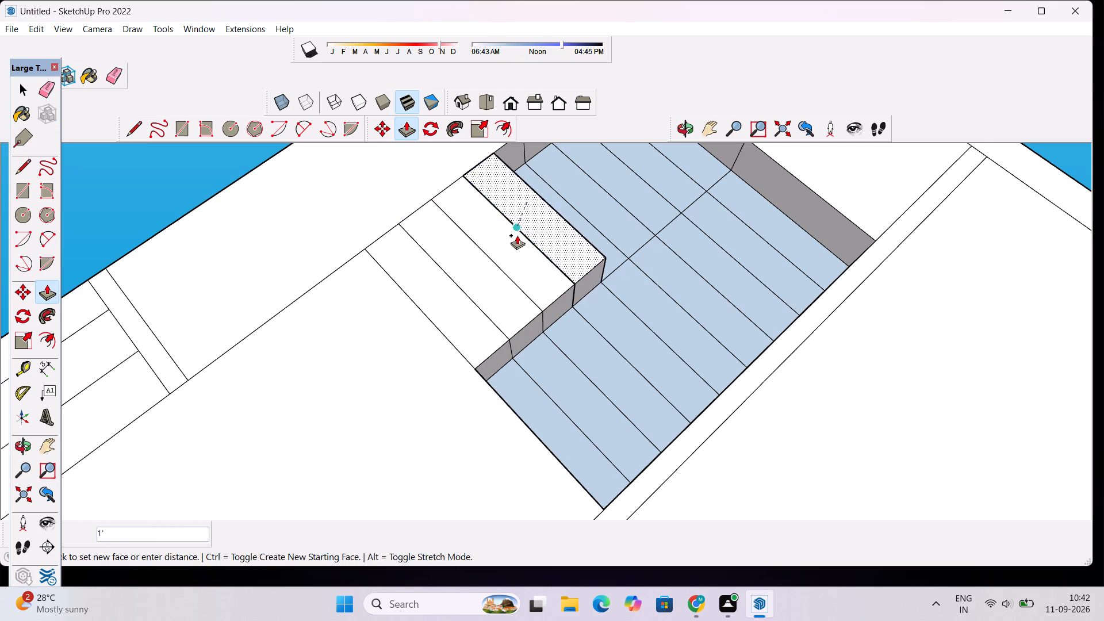
{"action": "left_click", "coordinate": [514, 239]}
Push/Pull the undersides of the first three treads in the partition-side flight down 1' to the floor's underside.
{"action": "left_click", "coordinate": [512, 391]}
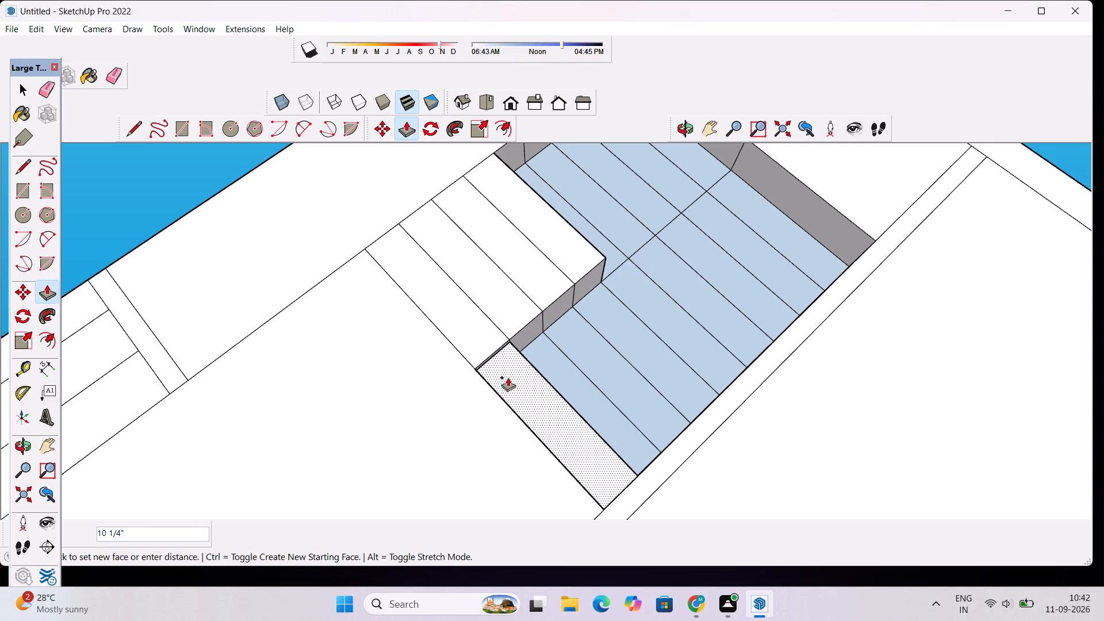
{"action": "left_click", "coordinate": [466, 404]}
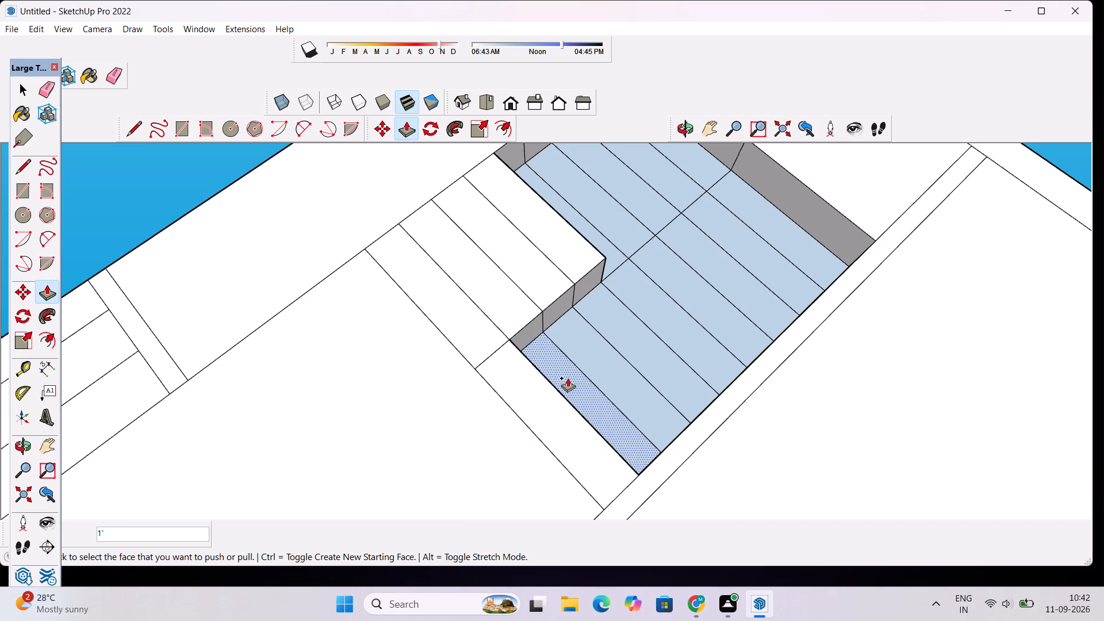
{"action": "left_click", "coordinate": [568, 378]}
{"action": "left_click", "coordinate": [550, 411]}
{"action": "left_click", "coordinate": [623, 381]}
{"action": "left_click", "coordinate": [600, 403]}
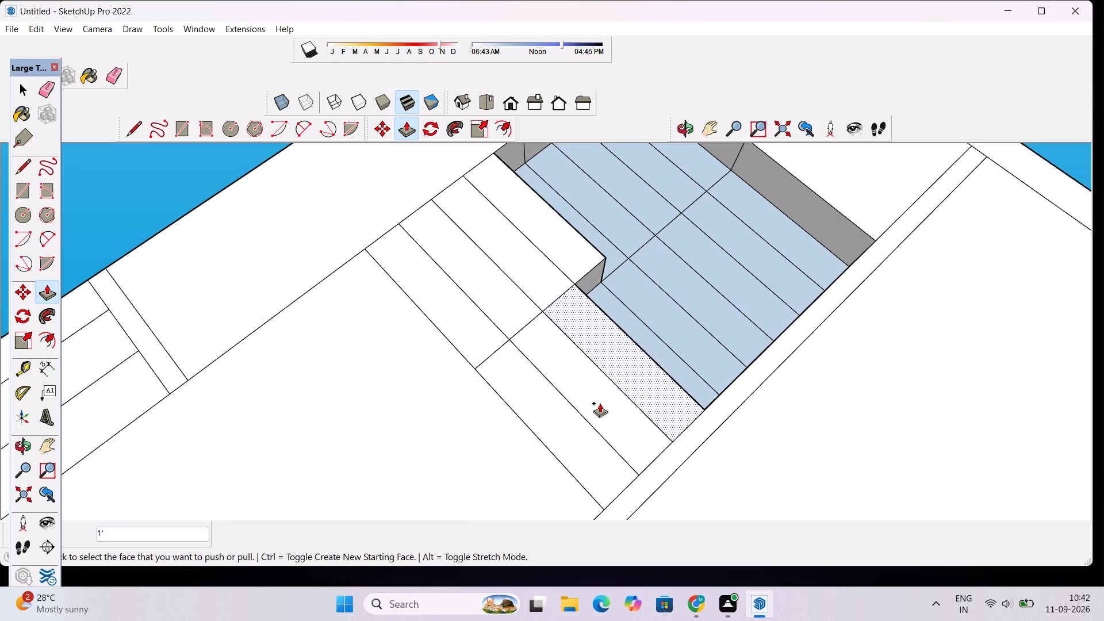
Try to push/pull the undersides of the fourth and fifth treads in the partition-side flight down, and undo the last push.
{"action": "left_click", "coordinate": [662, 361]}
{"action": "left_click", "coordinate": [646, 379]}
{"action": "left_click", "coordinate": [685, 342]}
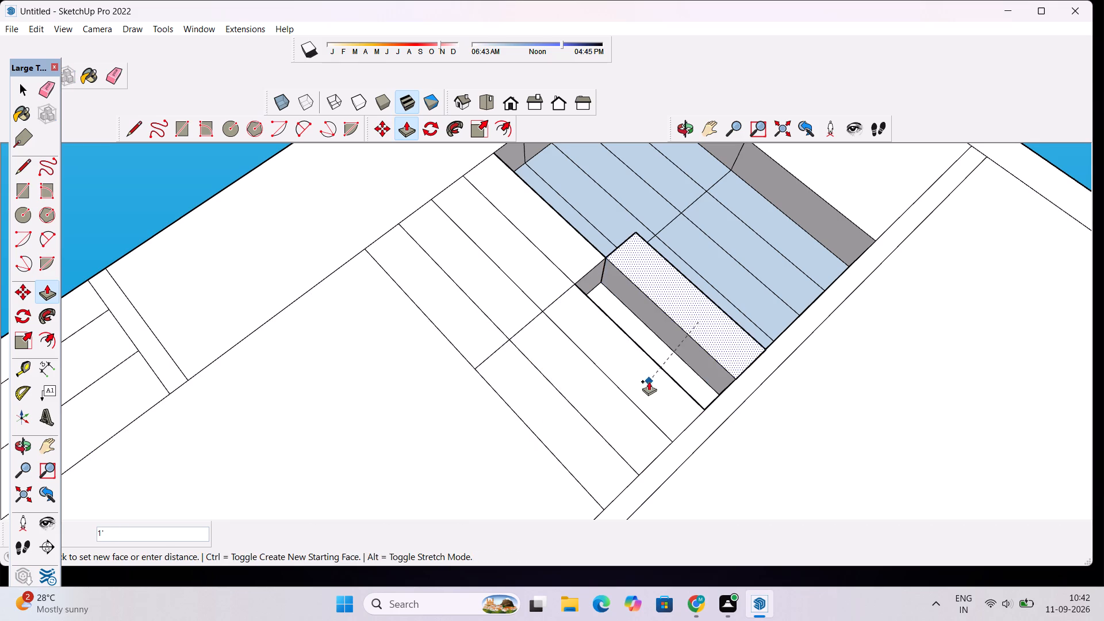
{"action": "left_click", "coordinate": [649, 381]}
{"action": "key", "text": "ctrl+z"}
Push/Pull the recessed underside of the partition-side flight's fourth tread down 1', level with its neighbour.
{"action": "scroll", "coordinate": [666, 355], "scroll_direction": "up", "scroll_amount": 5}
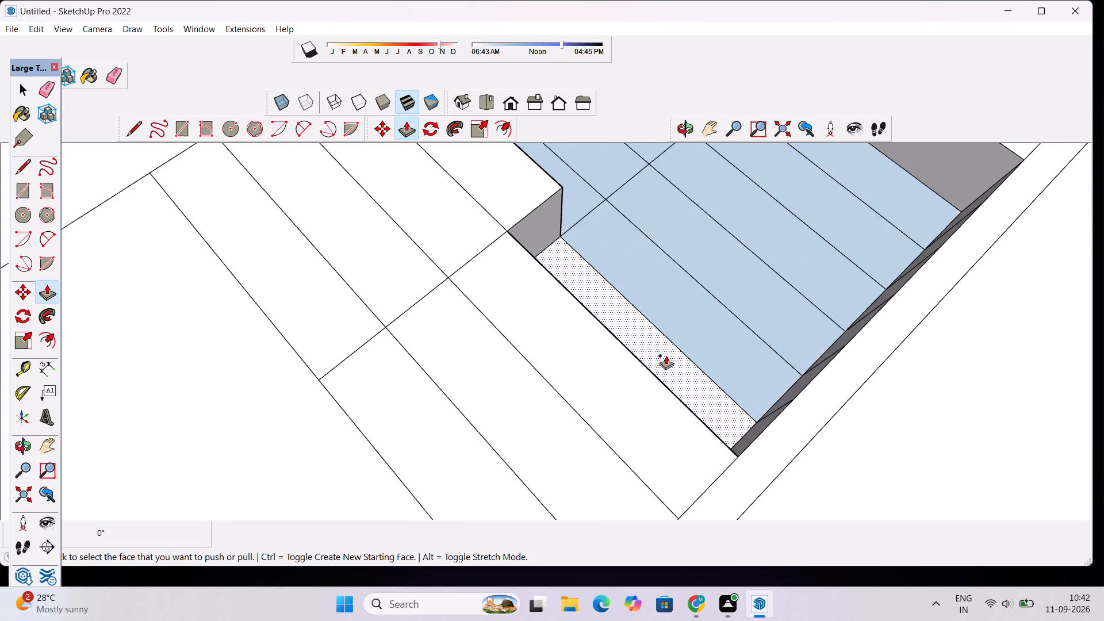
{"action": "scroll", "coordinate": [666, 353], "scroll_direction": "up", "scroll_amount": 3}
{"action": "left_click", "coordinate": [666, 353]}
{"action": "left_click", "coordinate": [615, 382]}
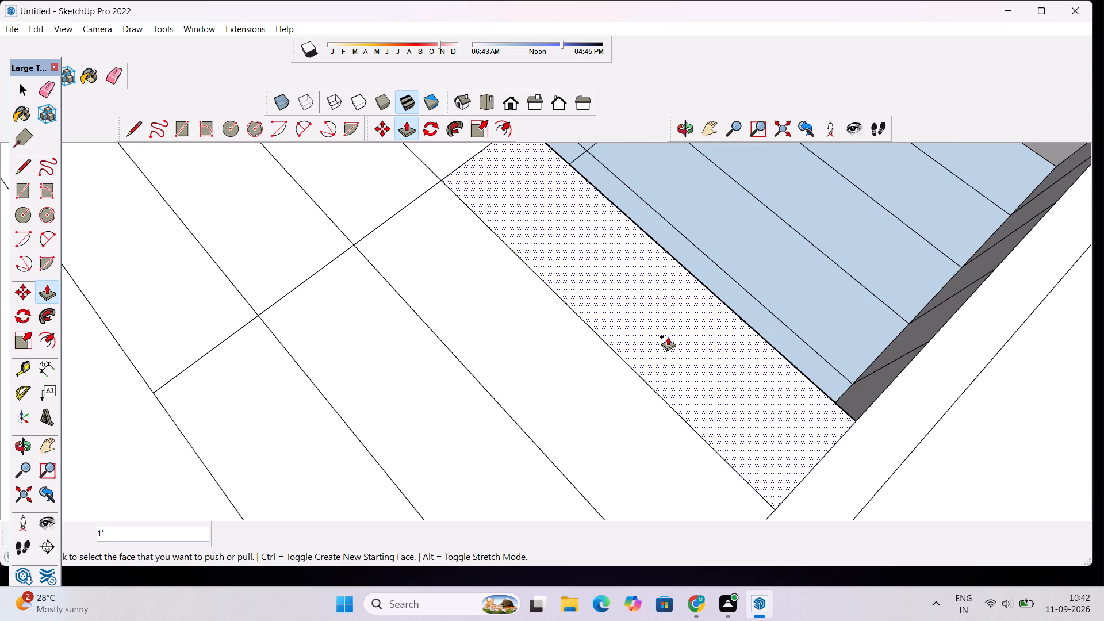
Push/Pull the undersides of the fifth and sixth treads in both stair flights down 1' to the floor's underside.
{"action": "scroll", "coordinate": [668, 336], "scroll_direction": "down", "scroll_amount": 5}
{"action": "left_click", "coordinate": [688, 136]}
{"action": "left_click_drag", "start_coordinate": [754, 275], "coordinate": [690, 277]}
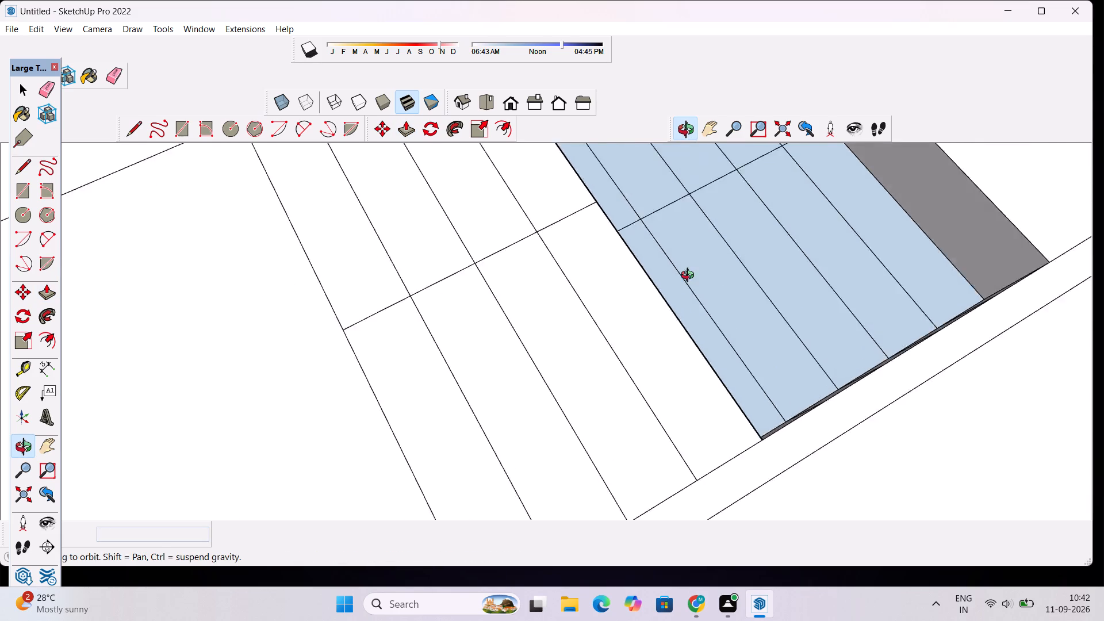
{"action": "left_click_drag", "start_coordinate": [690, 277], "coordinate": [517, 206]}
{"action": "scroll", "coordinate": [538, 251], "scroll_direction": "down", "scroll_amount": 6}
{"action": "scroll", "coordinate": [593, 303], "scroll_direction": "up", "scroll_amount": 3}
{"action": "key", "text": "space"}
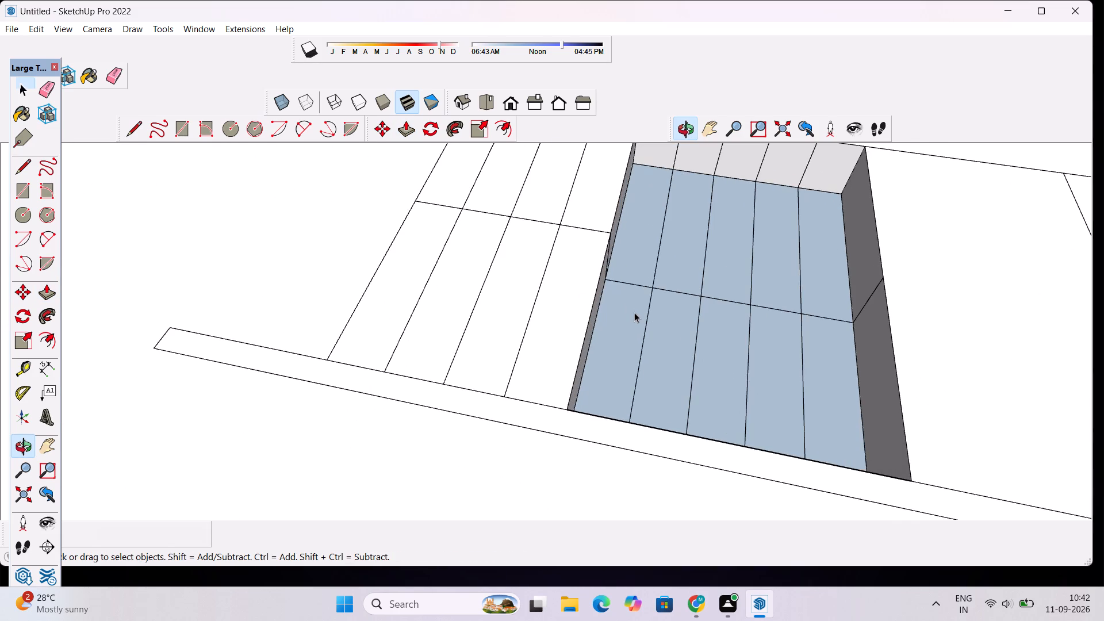
{"action": "left_click", "coordinate": [634, 312]}
{"action": "key", "text": "p"}
{"action": "left_click", "coordinate": [634, 312]}
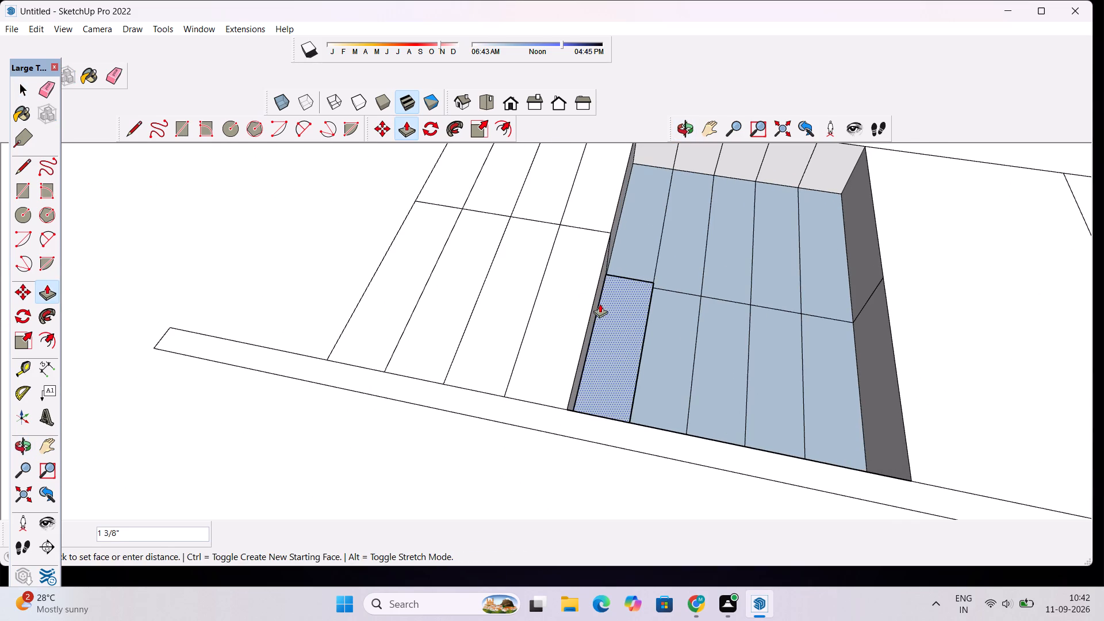
{"action": "left_click", "coordinate": [572, 305]}
{"action": "left_click", "coordinate": [650, 206]}
{"action": "left_click", "coordinate": [594, 205]}
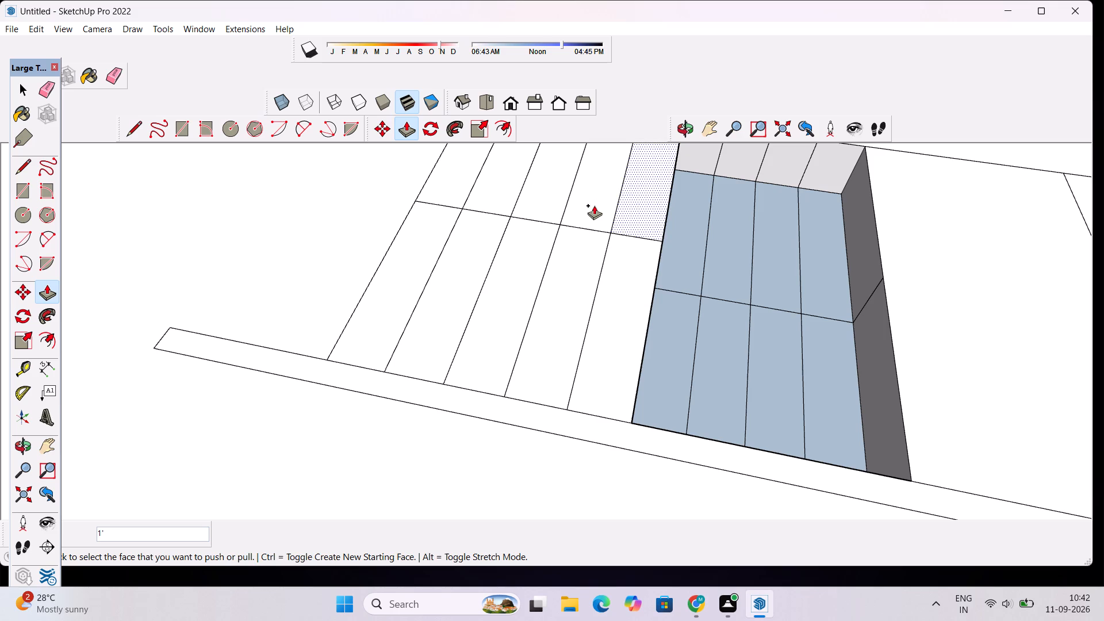
{"action": "left_click", "coordinate": [683, 251]}
{"action": "left_click", "coordinate": [663, 221]}
{"action": "left_click", "coordinate": [670, 329]}
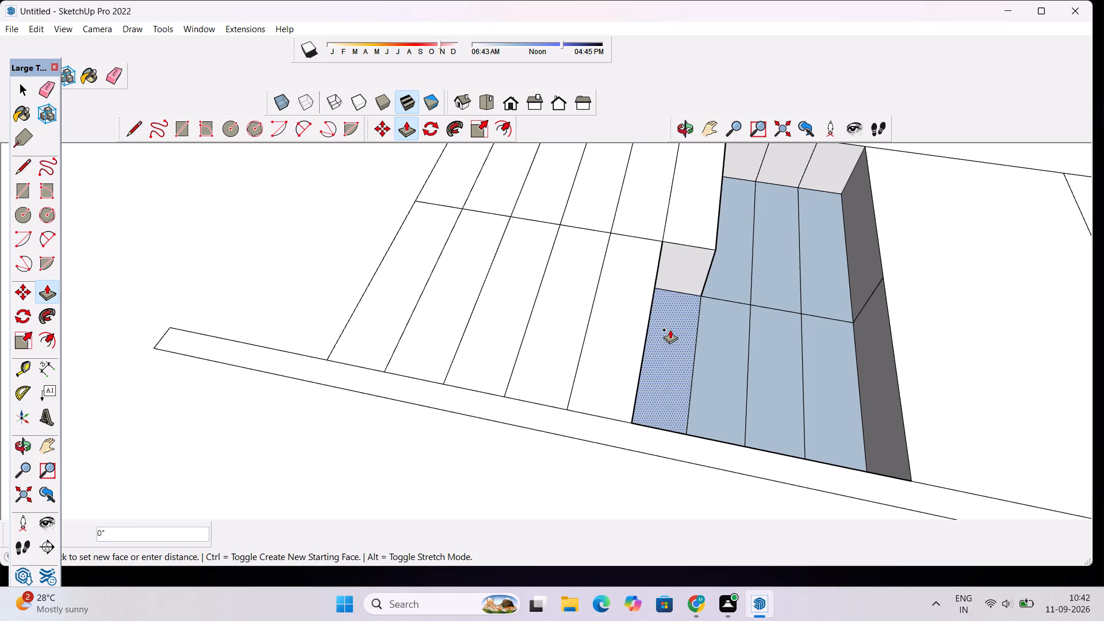
{"action": "left_click", "coordinate": [626, 325]}
Extend the undersides of both flights' seventh treads and the outer-wall flight's last two treads down 1'.
{"action": "left_click", "coordinate": [727, 343]}
{"action": "left_click", "coordinate": [694, 342]}
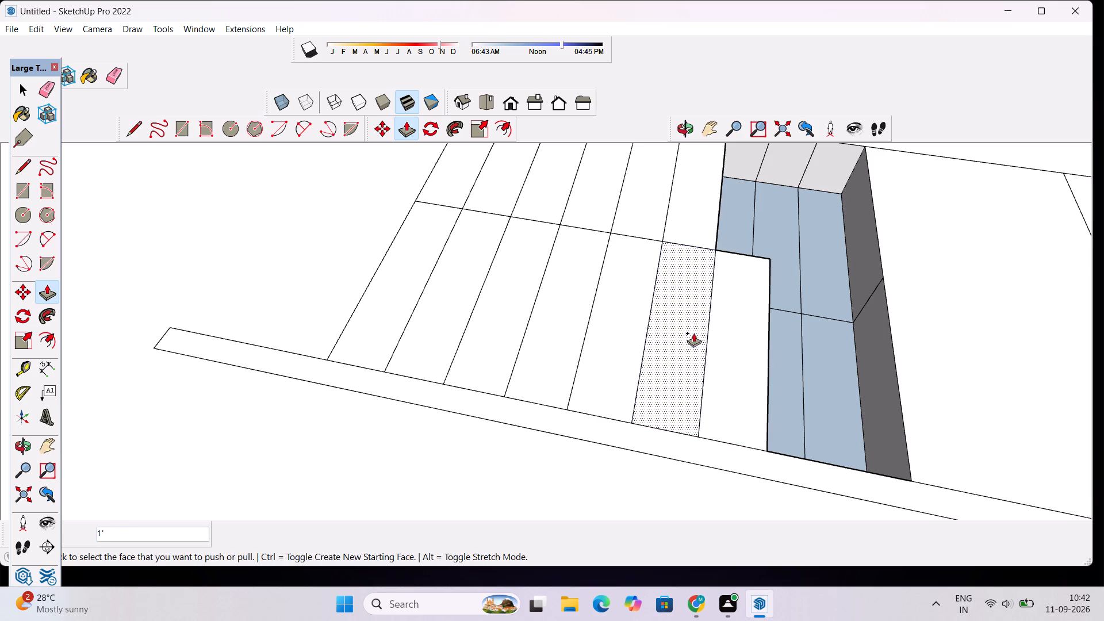
{"action": "left_click", "coordinate": [750, 214]}
{"action": "left_click", "coordinate": [718, 216]}
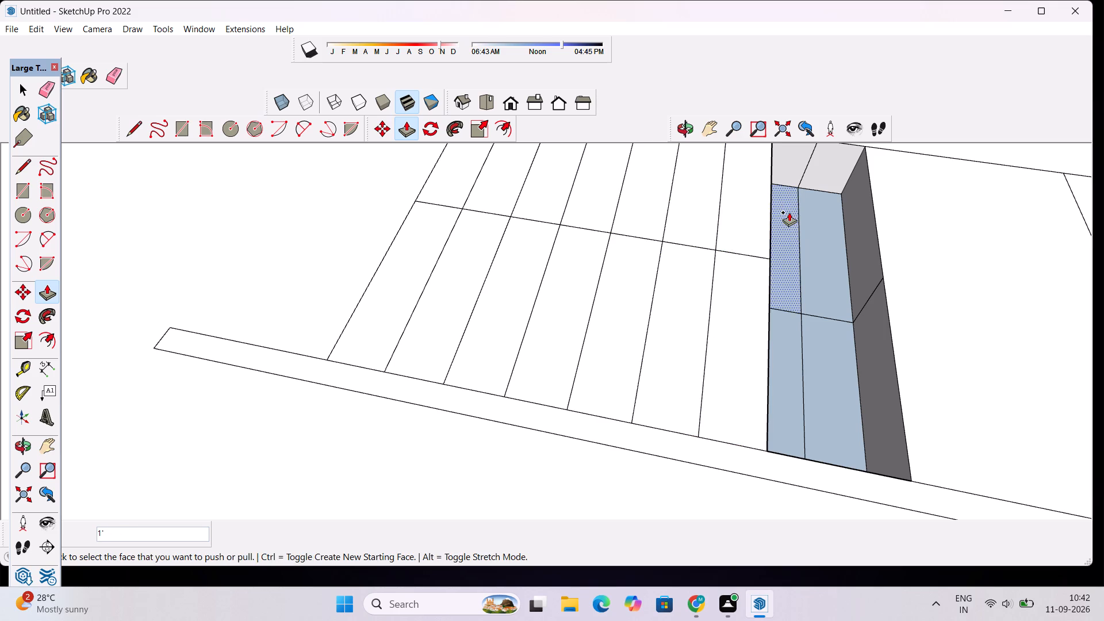
{"action": "left_click", "coordinate": [789, 212]}
{"action": "left_click", "coordinate": [745, 214]}
{"action": "left_click", "coordinate": [839, 205]}
{"action": "left_click", "coordinate": [801, 211]}
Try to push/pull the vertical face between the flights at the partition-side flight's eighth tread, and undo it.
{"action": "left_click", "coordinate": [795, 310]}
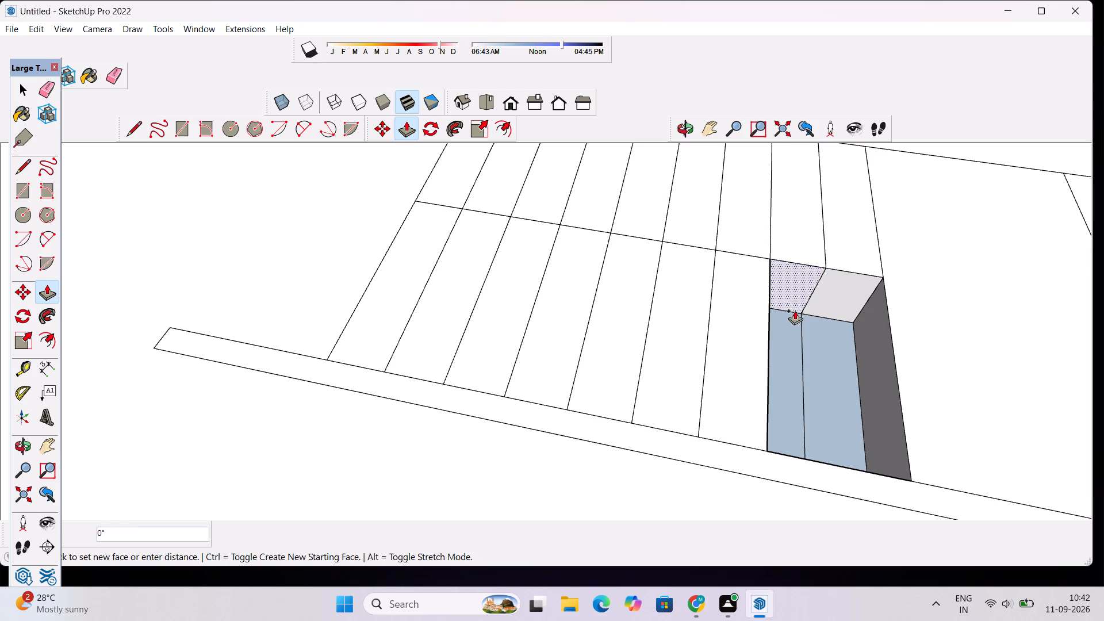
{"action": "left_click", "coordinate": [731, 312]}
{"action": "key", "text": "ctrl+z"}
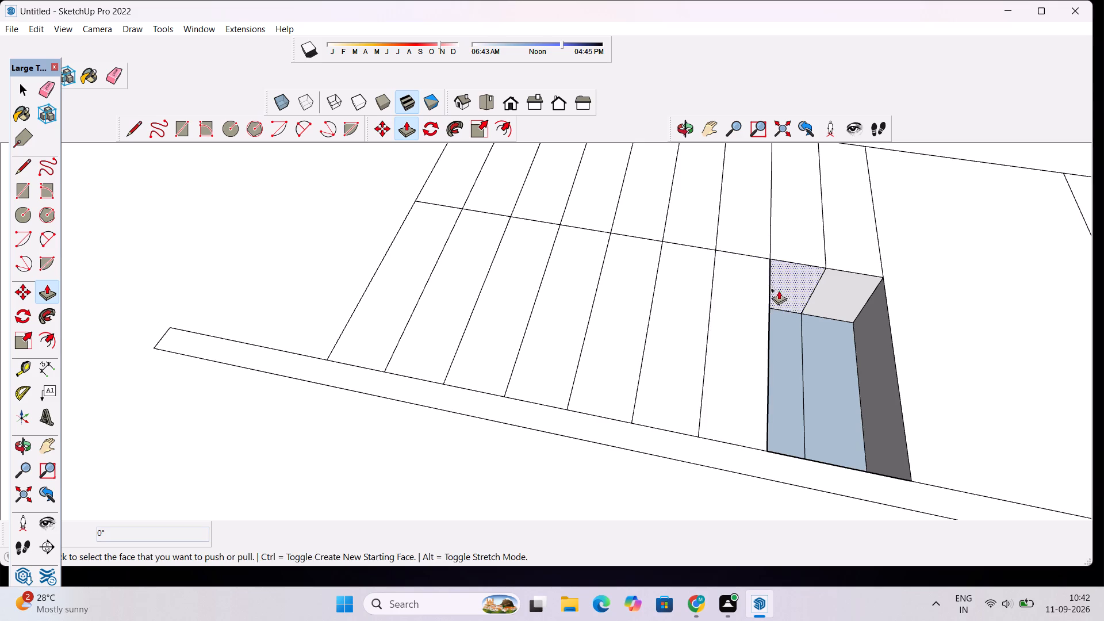
Push/Pull the undersides of the last two treads in the partition-side flight down 1' to close the staircase base.
{"action": "left_click", "coordinate": [784, 342]}
{"action": "left_click", "coordinate": [769, 342]}
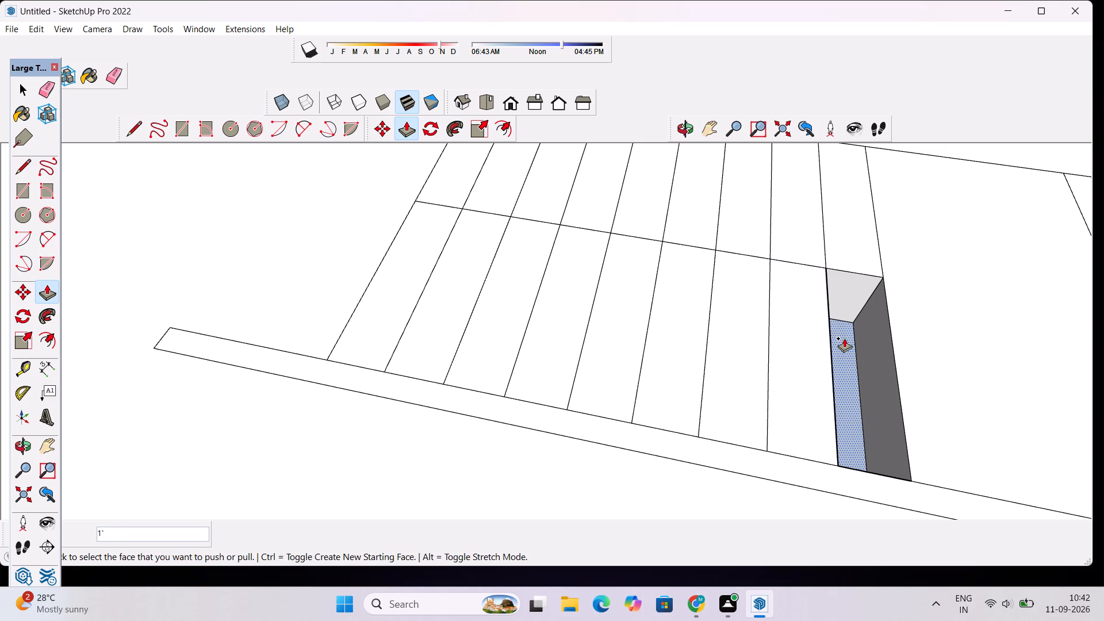
{"action": "left_click", "coordinate": [844, 340]}
{"action": "left_click", "coordinate": [791, 346]}
Remove the stray box rising above the partition-side flight's fourth tread, deleting its face and erasing the leftover edges.
{"action": "left_click", "coordinate": [692, 128]}
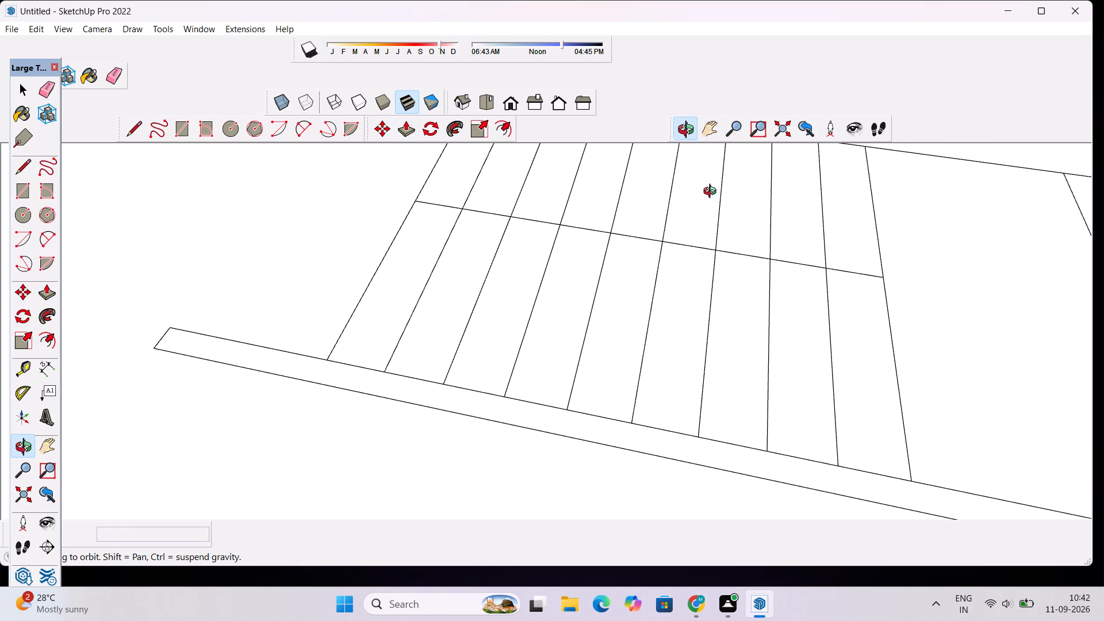
{"action": "left_click_drag", "start_coordinate": [720, 216], "coordinate": [775, 365]}
{"action": "scroll", "coordinate": [755, 330], "scroll_direction": "down", "scroll_amount": 15}
{"action": "left_click_drag", "start_coordinate": [745, 236], "coordinate": [699, 517]}
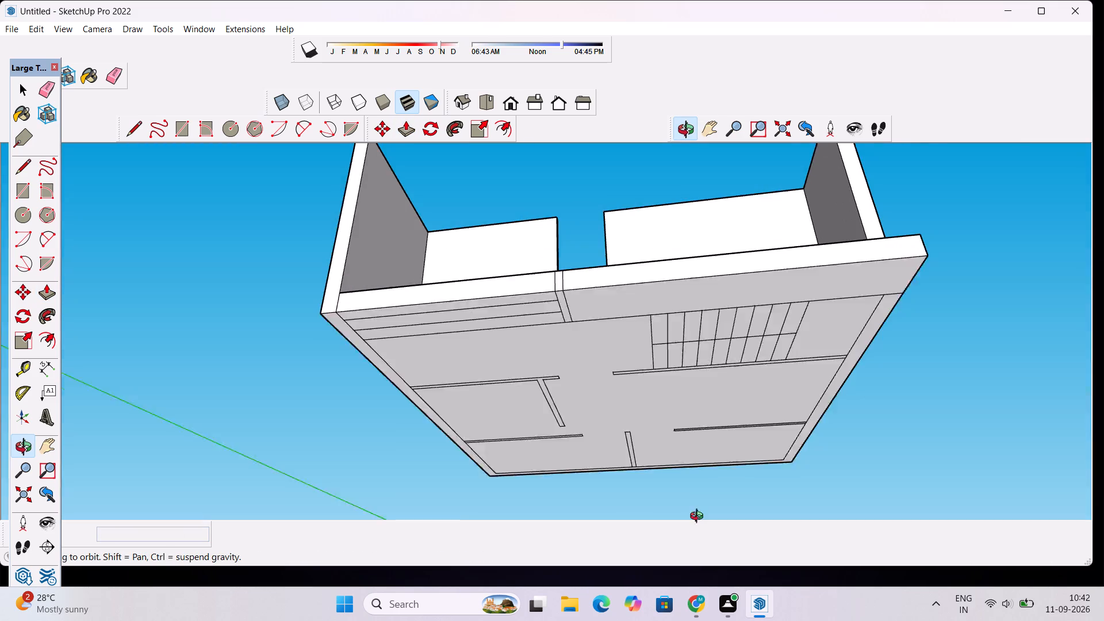
{"action": "left_click_drag", "start_coordinate": [699, 517], "coordinate": [699, 518]}
{"action": "left_click_drag", "start_coordinate": [752, 298], "coordinate": [719, 533]}
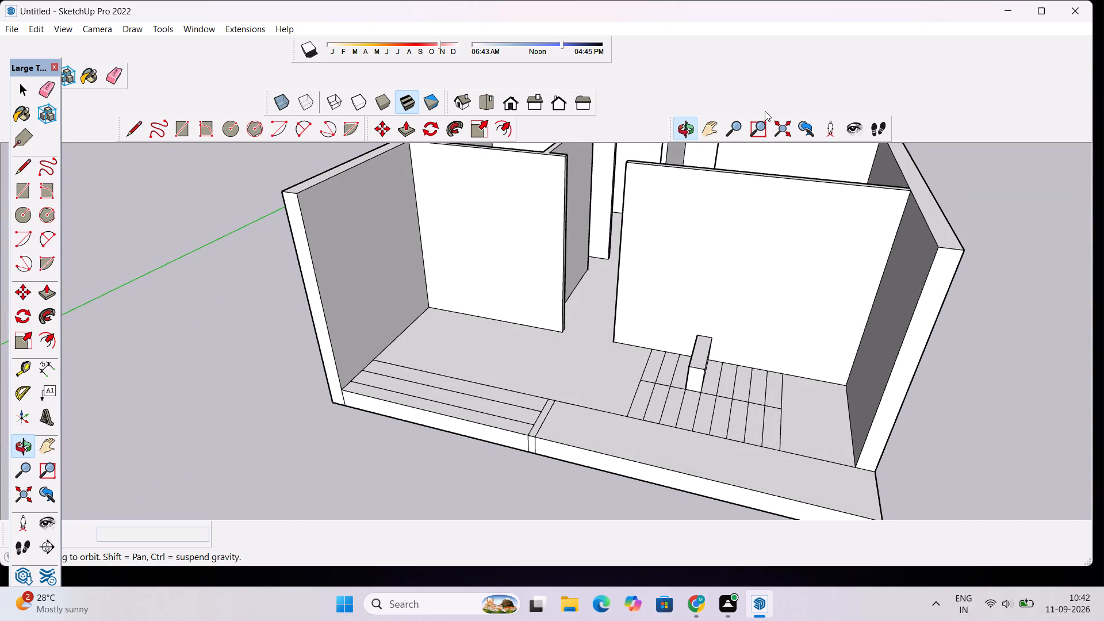
{"action": "scroll", "coordinate": [642, 390], "scroll_direction": "up", "scroll_amount": 9}
{"action": "key", "text": "space"}
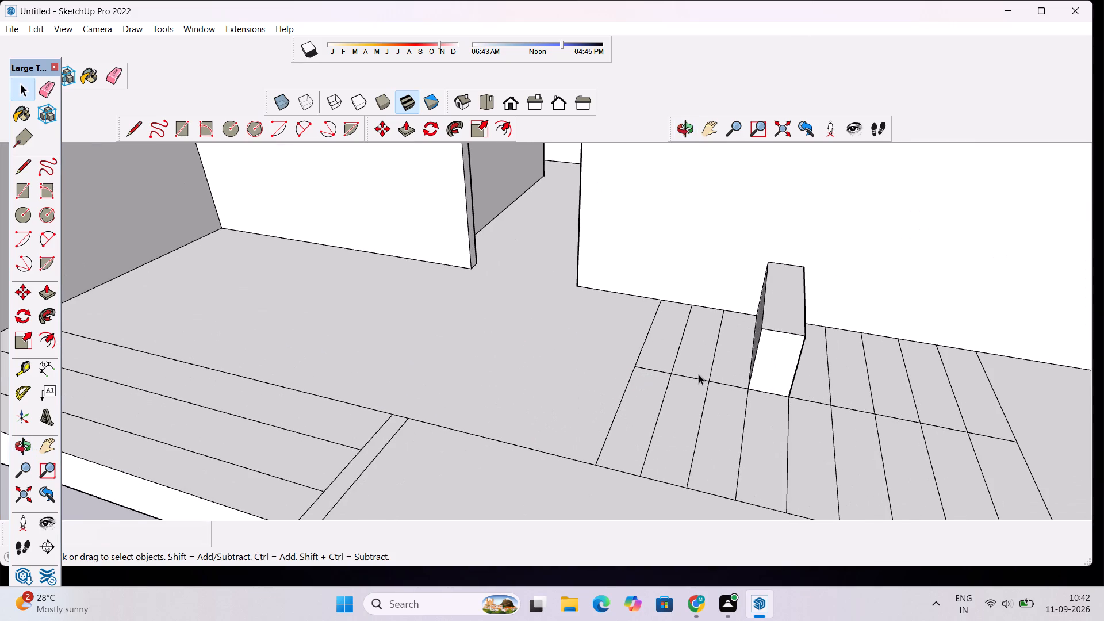
{"action": "double_click", "coordinate": [781, 340]}
{"action": "key", "text": "Delete"}
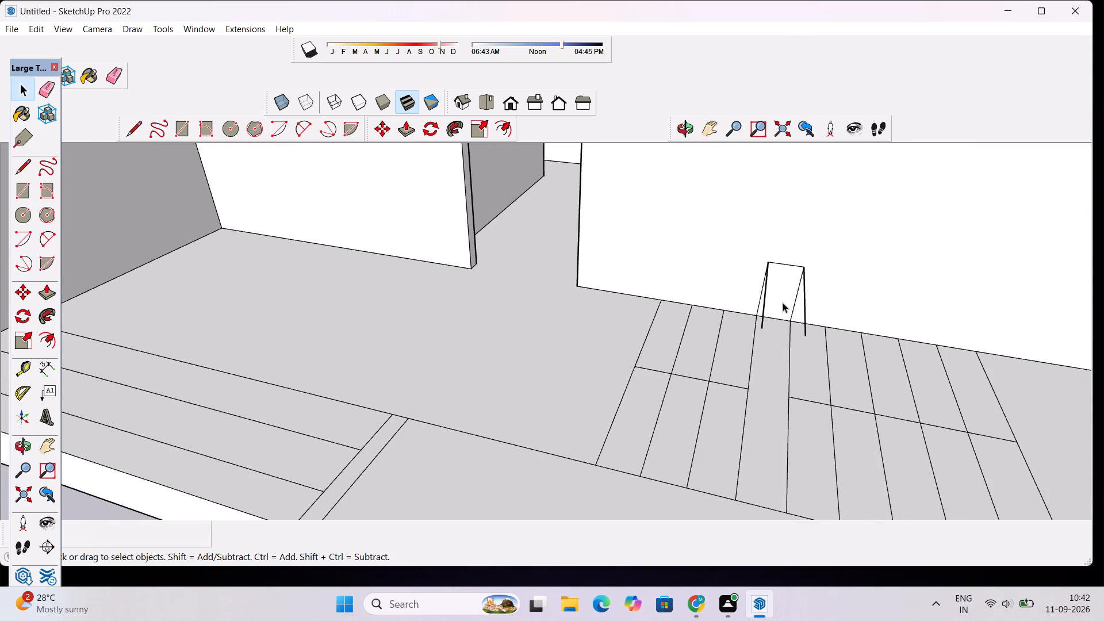
{"action": "key", "text": "e"}
{"action": "left_click_drag", "start_coordinate": [809, 276], "coordinate": [746, 279]}
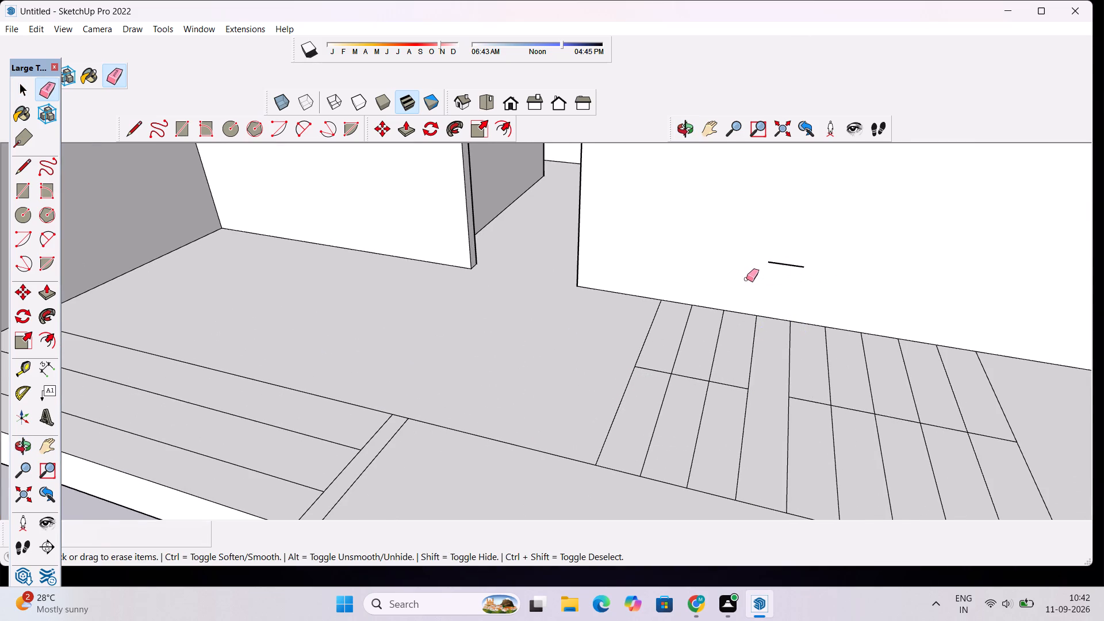
{"action": "left_click_drag", "start_coordinate": [789, 254], "coordinate": [789, 262]}
{"action": "left_click_drag", "start_coordinate": [789, 262], "coordinate": [789, 283]}
Redraw the missing dividing line between the two stair flights across the fourth tread.
{"action": "key", "text": "l"}
{"action": "left_click", "coordinate": [749, 389]}
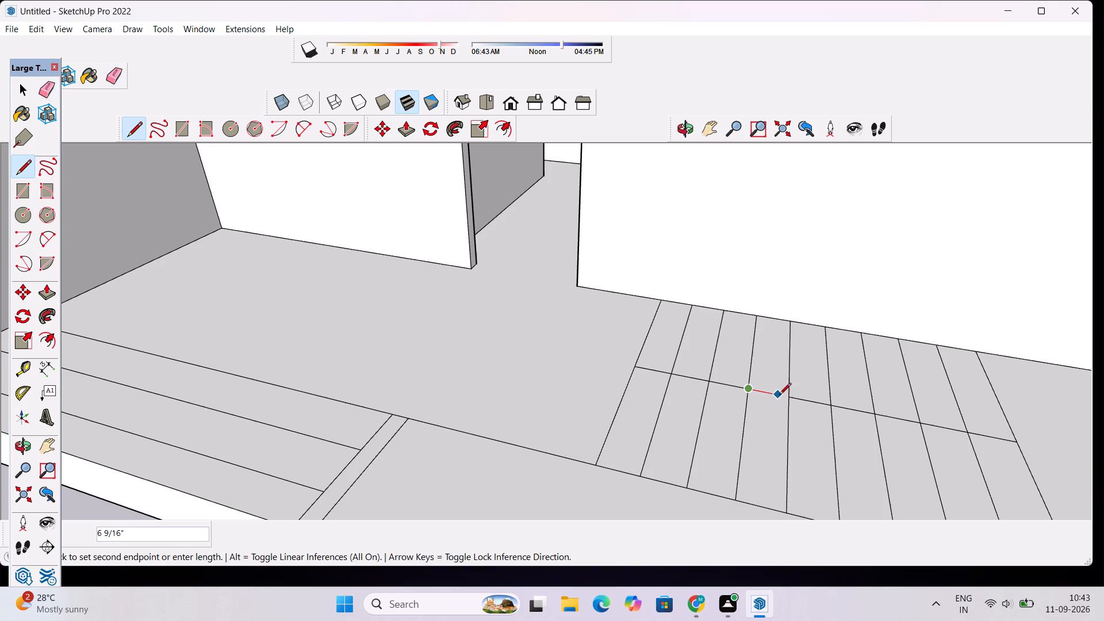
{"action": "left_click", "coordinate": [790, 398]}
{"action": "scroll", "coordinate": [753, 255], "scroll_direction": "down", "scroll_amount": 12}
{"action": "key", "text": "space"}
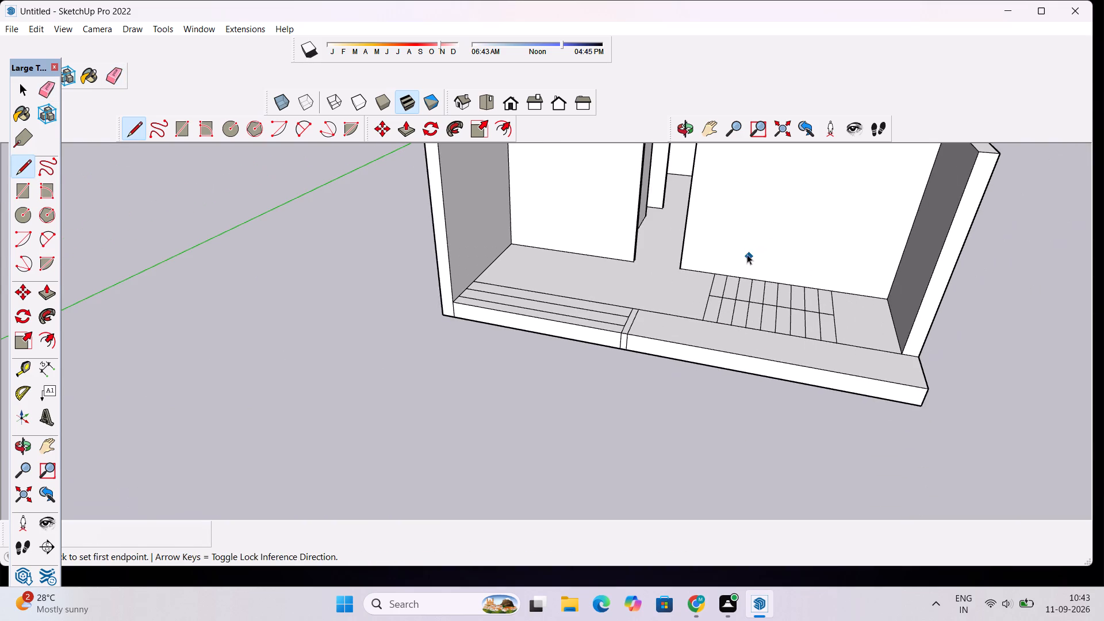
Examine the walled copy and its base from several angles, including the staircase and the front entrance steps.
{"action": "left_click", "coordinate": [688, 130]}
{"action": "left_click_drag", "start_coordinate": [531, 351], "coordinate": [575, 474]}
{"action": "scroll", "coordinate": [550, 391], "scroll_direction": "down", "scroll_amount": 3}
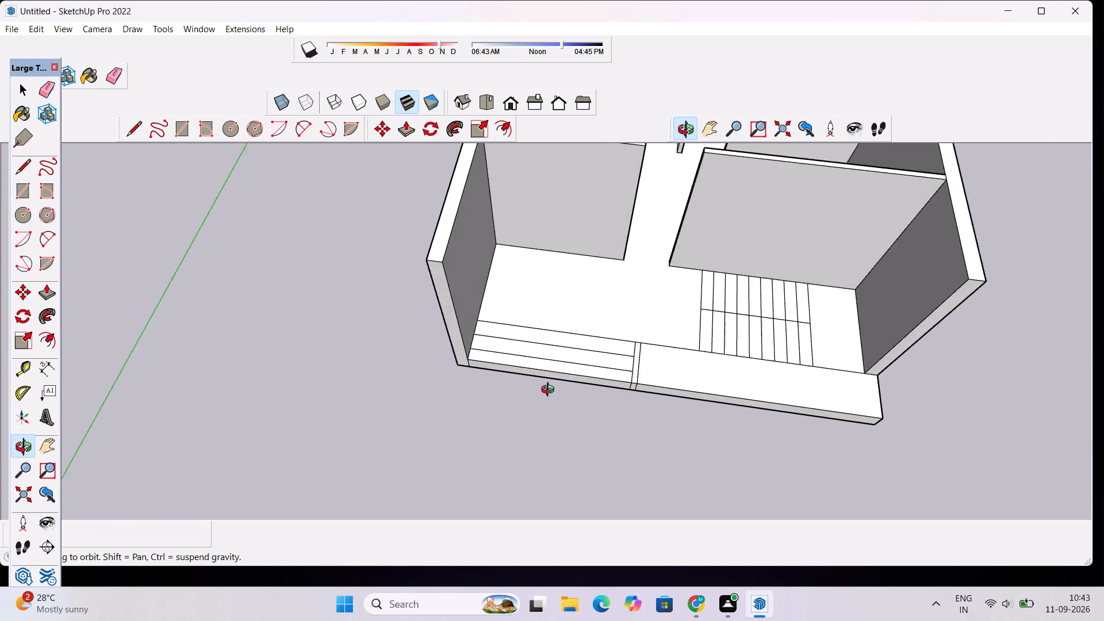
{"action": "scroll", "coordinate": [550, 391], "scroll_direction": "down", "scroll_amount": 3}
{"action": "left_click_drag", "start_coordinate": [630, 379], "coordinate": [750, 187]}
{"action": "scroll", "coordinate": [637, 217], "scroll_direction": "up", "scroll_amount": 6}
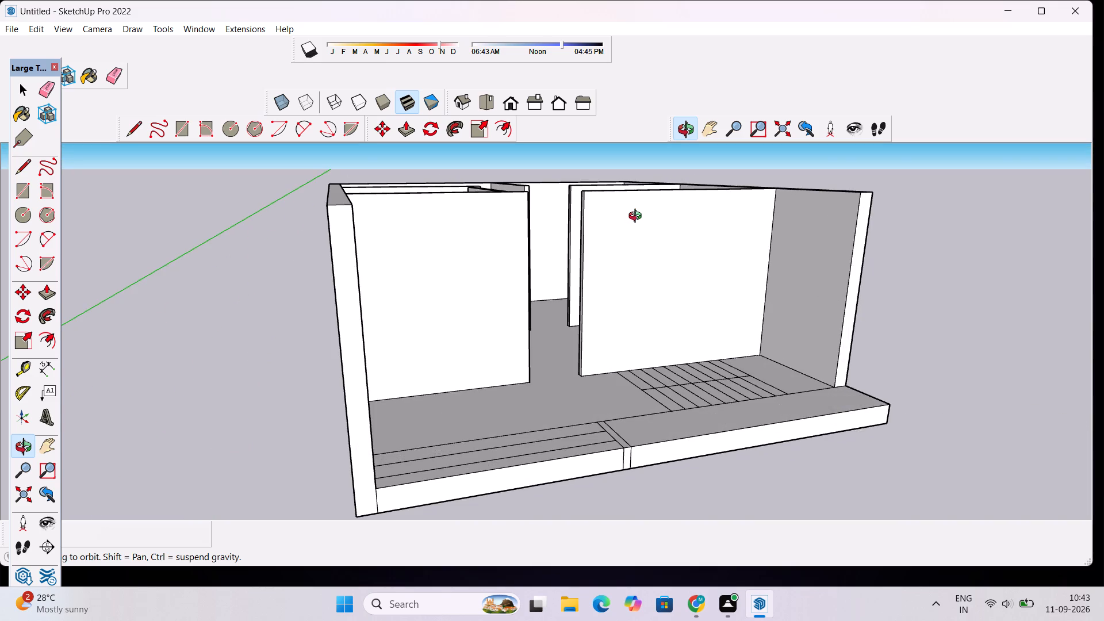
{"action": "left_click_drag", "start_coordinate": [697, 177], "coordinate": [613, 328]}
{"action": "scroll", "coordinate": [718, 251], "scroll_direction": "down", "scroll_amount": 5}
{"action": "left_click_drag", "start_coordinate": [584, 281], "coordinate": [670, 351]}
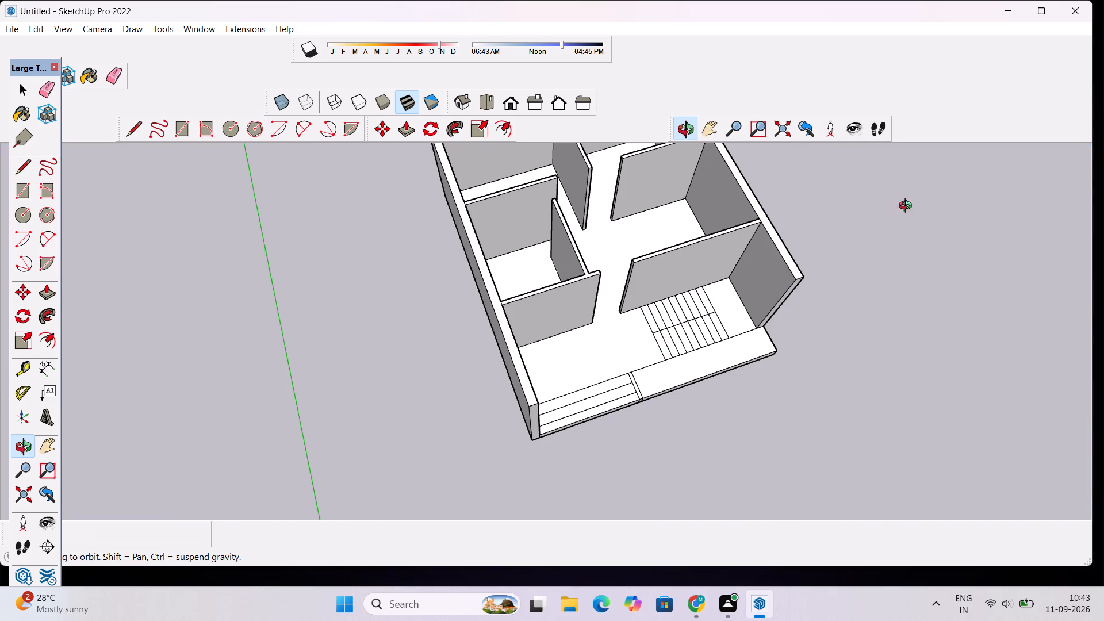
{"action": "scroll", "coordinate": [611, 390], "scroll_direction": "down", "scroll_amount": 10}
{"action": "left_click_drag", "start_coordinate": [672, 411], "coordinate": [526, 230]}
{"action": "scroll", "coordinate": [524, 324], "scroll_direction": "up", "scroll_amount": 9}
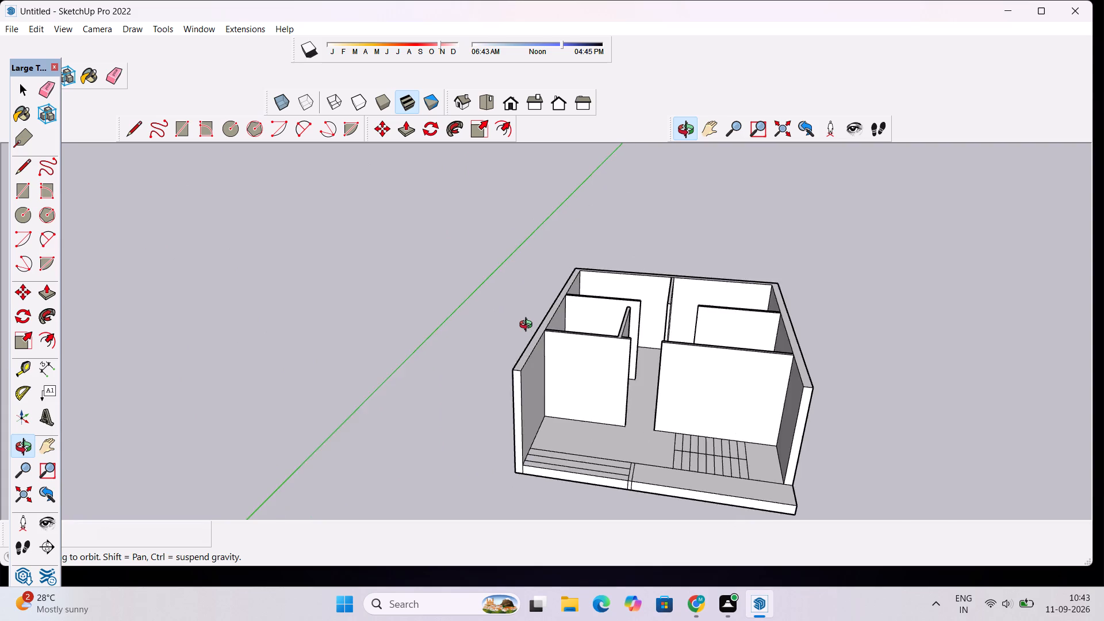
{"action": "left_click_drag", "start_coordinate": [509, 386], "coordinate": [639, 478]}
{"action": "scroll", "coordinate": [730, 413], "scroll_direction": "up", "scroll_amount": 4}
{"action": "left_click_drag", "start_coordinate": [868, 436], "coordinate": [776, 350]}
{"action": "scroll", "coordinate": [446, 419], "scroll_direction": "up", "scroll_amount": 6}
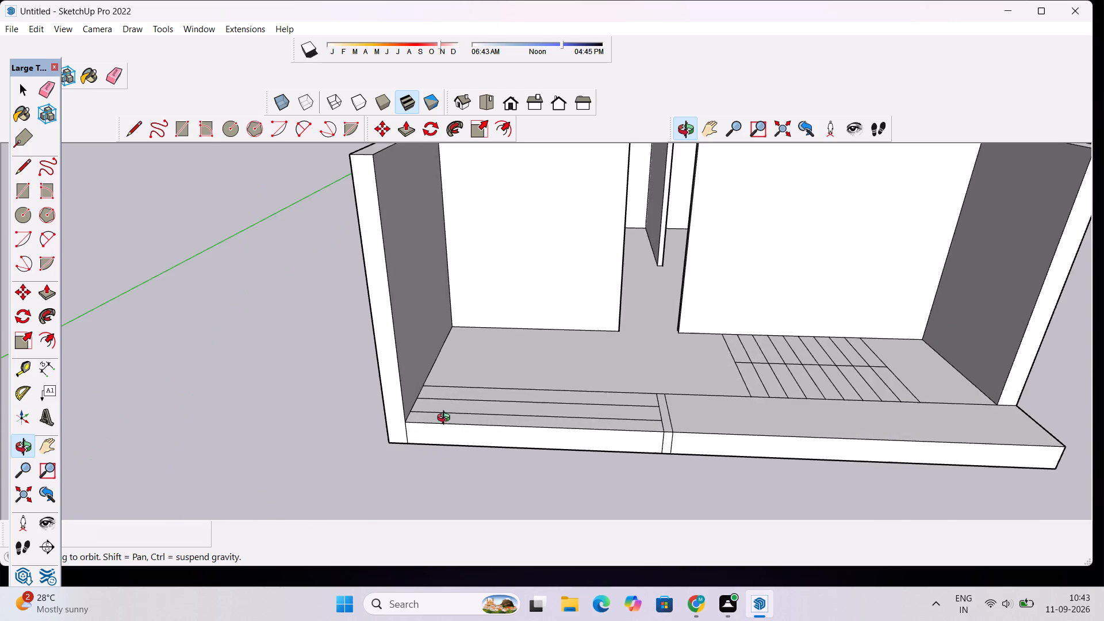
{"action": "left_click_drag", "start_coordinate": [463, 447], "coordinate": [488, 480]}
{"action": "scroll", "coordinate": [555, 444], "scroll_direction": "up", "scroll_amount": 4}
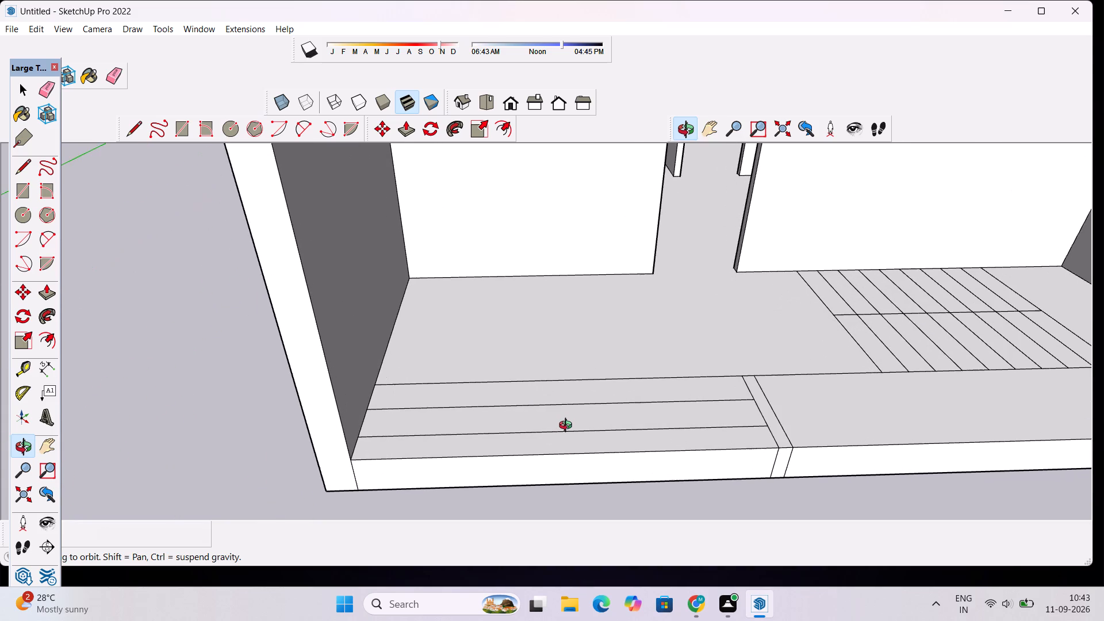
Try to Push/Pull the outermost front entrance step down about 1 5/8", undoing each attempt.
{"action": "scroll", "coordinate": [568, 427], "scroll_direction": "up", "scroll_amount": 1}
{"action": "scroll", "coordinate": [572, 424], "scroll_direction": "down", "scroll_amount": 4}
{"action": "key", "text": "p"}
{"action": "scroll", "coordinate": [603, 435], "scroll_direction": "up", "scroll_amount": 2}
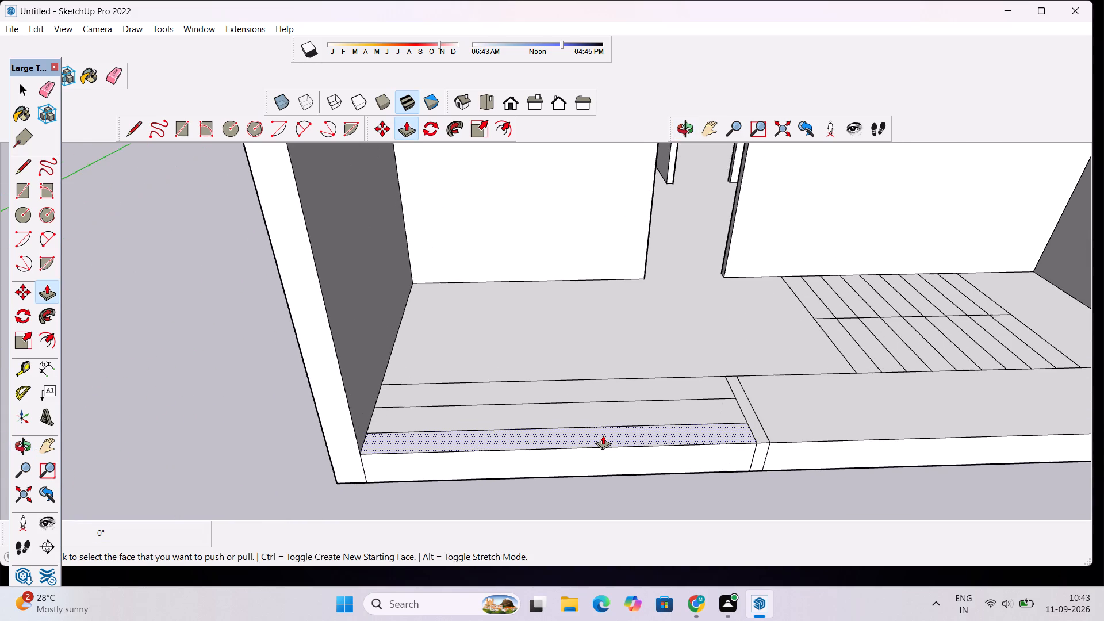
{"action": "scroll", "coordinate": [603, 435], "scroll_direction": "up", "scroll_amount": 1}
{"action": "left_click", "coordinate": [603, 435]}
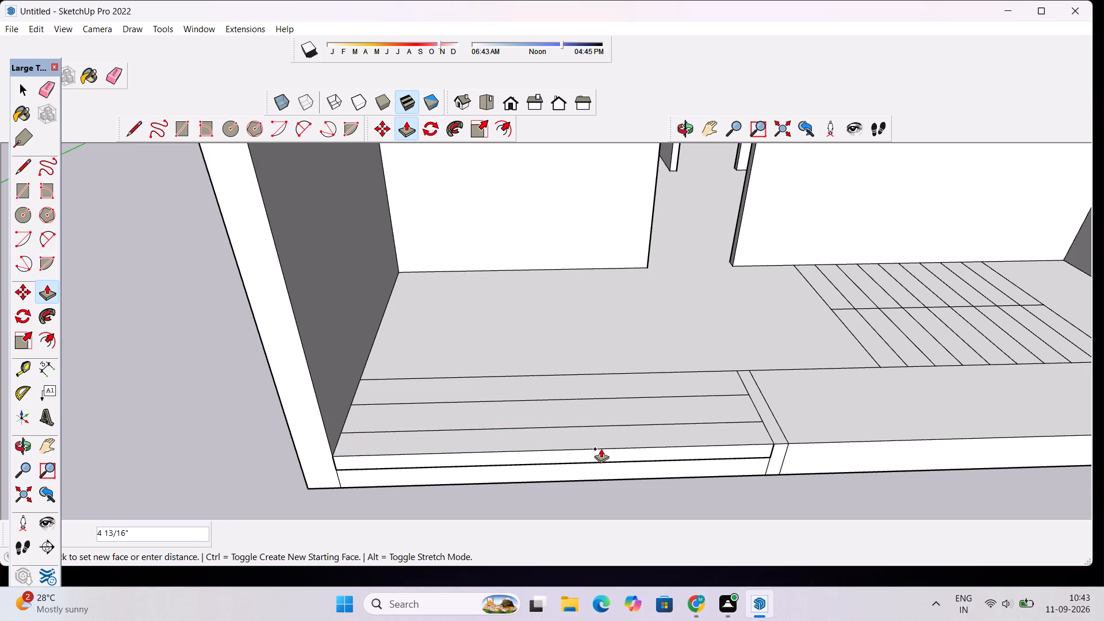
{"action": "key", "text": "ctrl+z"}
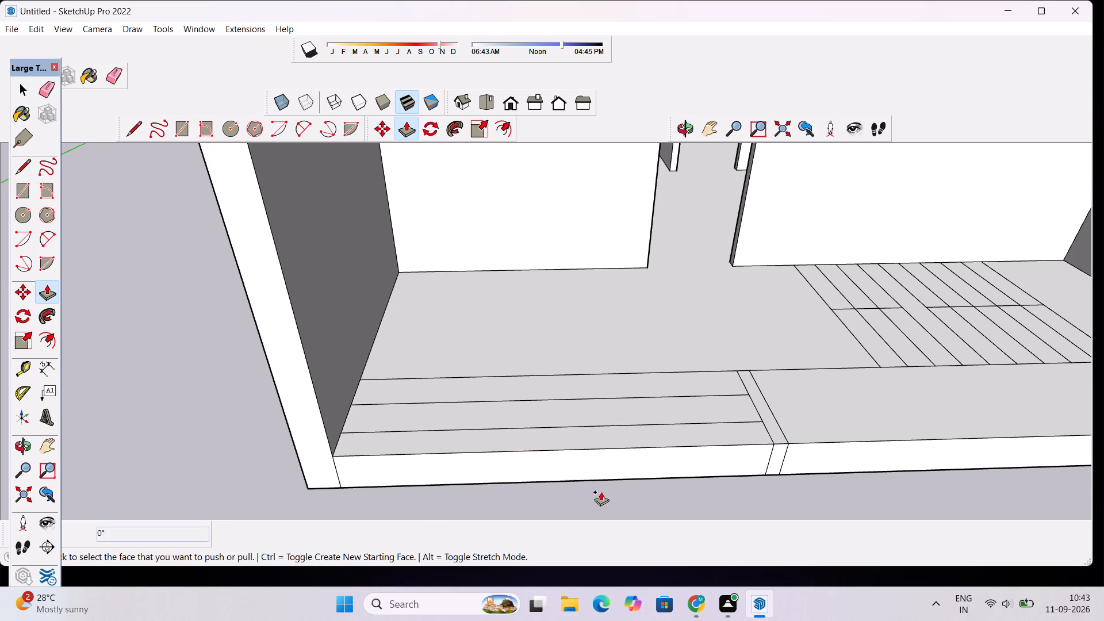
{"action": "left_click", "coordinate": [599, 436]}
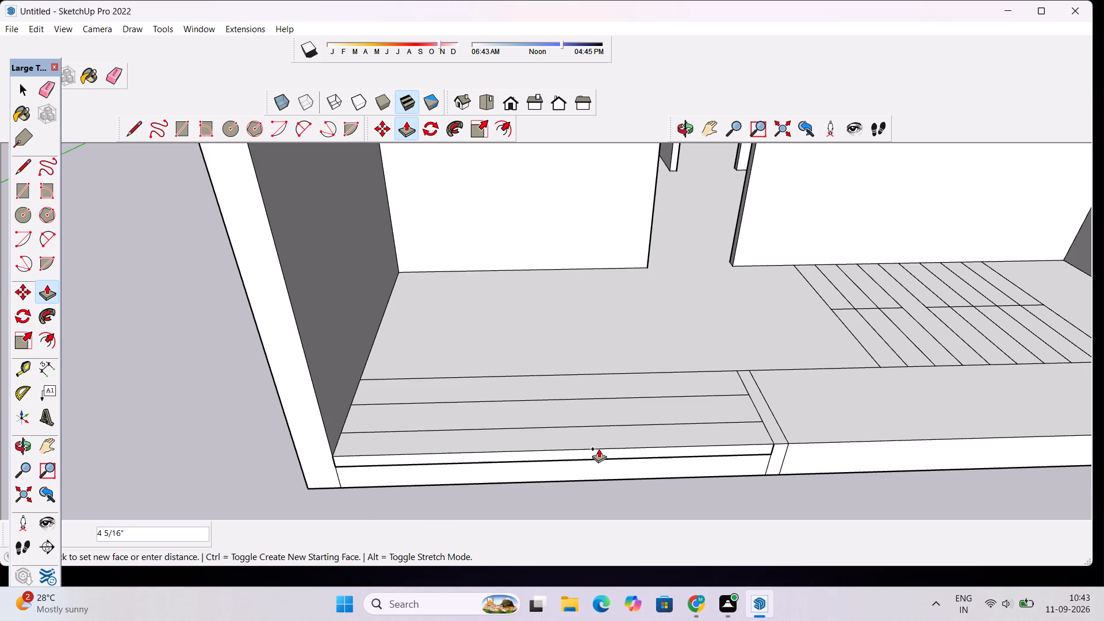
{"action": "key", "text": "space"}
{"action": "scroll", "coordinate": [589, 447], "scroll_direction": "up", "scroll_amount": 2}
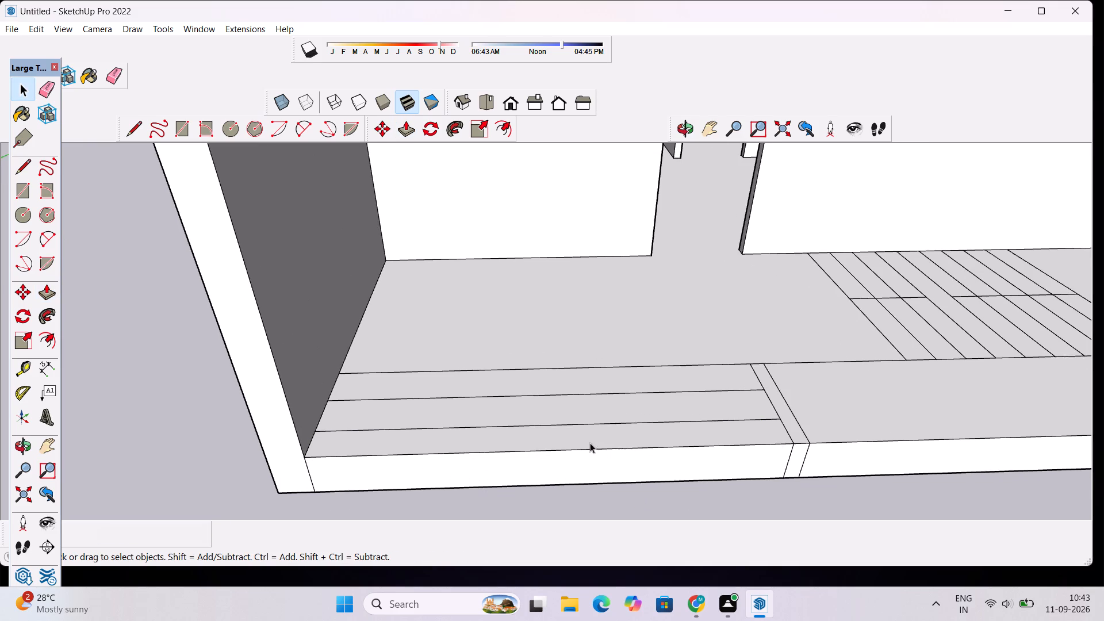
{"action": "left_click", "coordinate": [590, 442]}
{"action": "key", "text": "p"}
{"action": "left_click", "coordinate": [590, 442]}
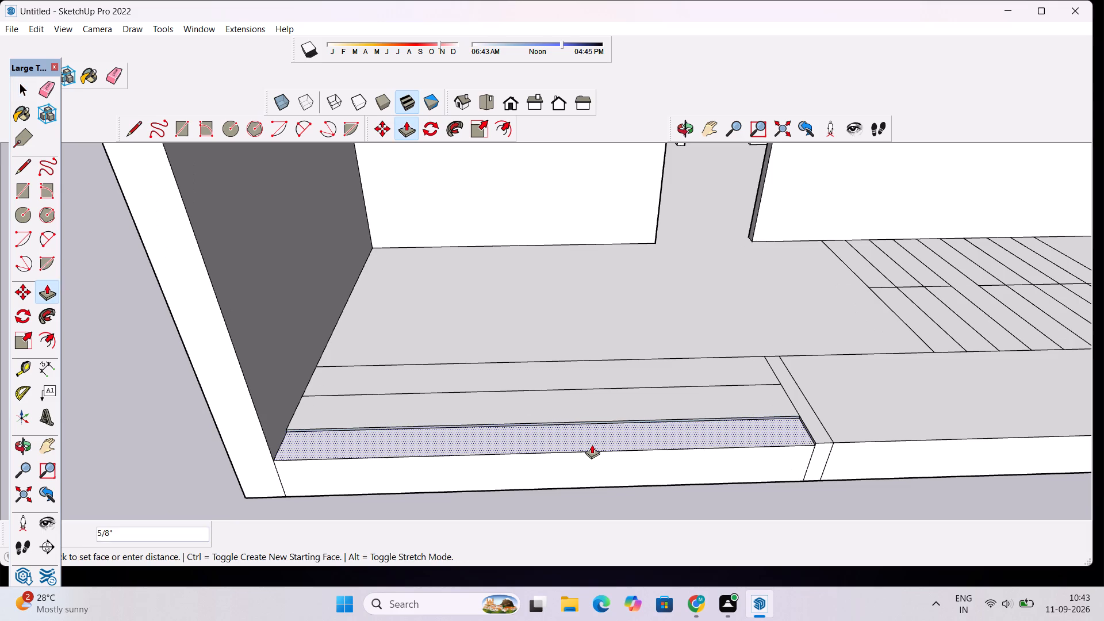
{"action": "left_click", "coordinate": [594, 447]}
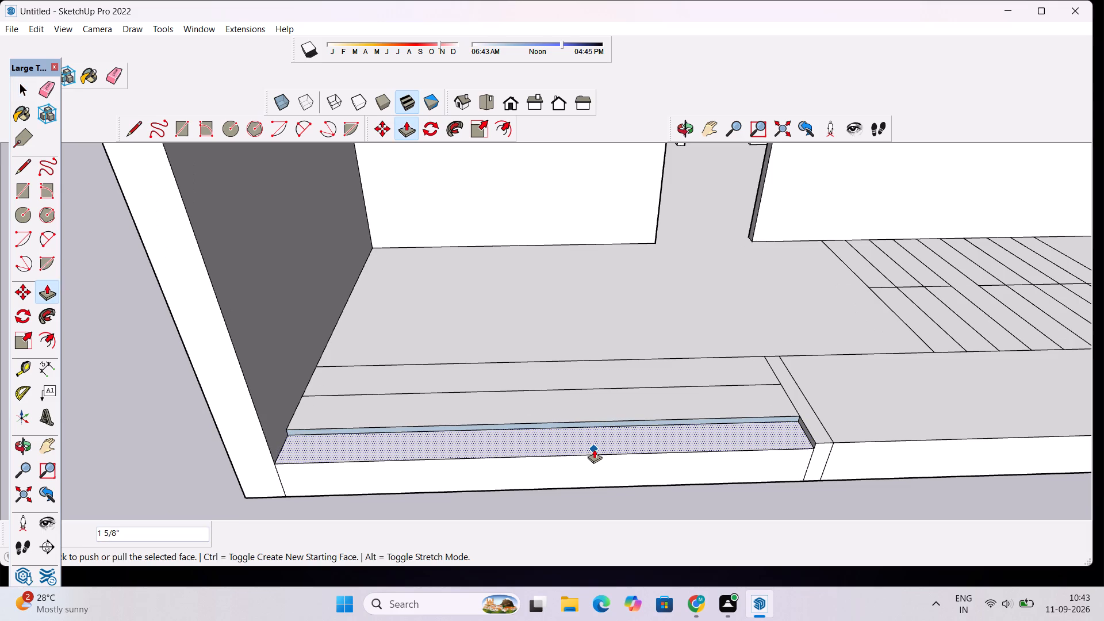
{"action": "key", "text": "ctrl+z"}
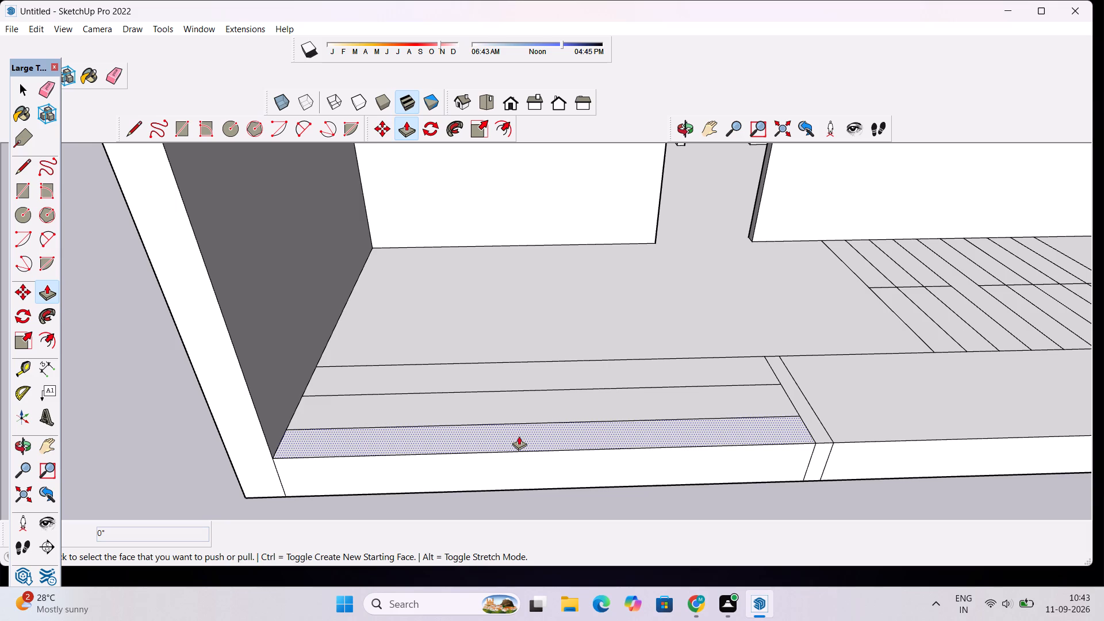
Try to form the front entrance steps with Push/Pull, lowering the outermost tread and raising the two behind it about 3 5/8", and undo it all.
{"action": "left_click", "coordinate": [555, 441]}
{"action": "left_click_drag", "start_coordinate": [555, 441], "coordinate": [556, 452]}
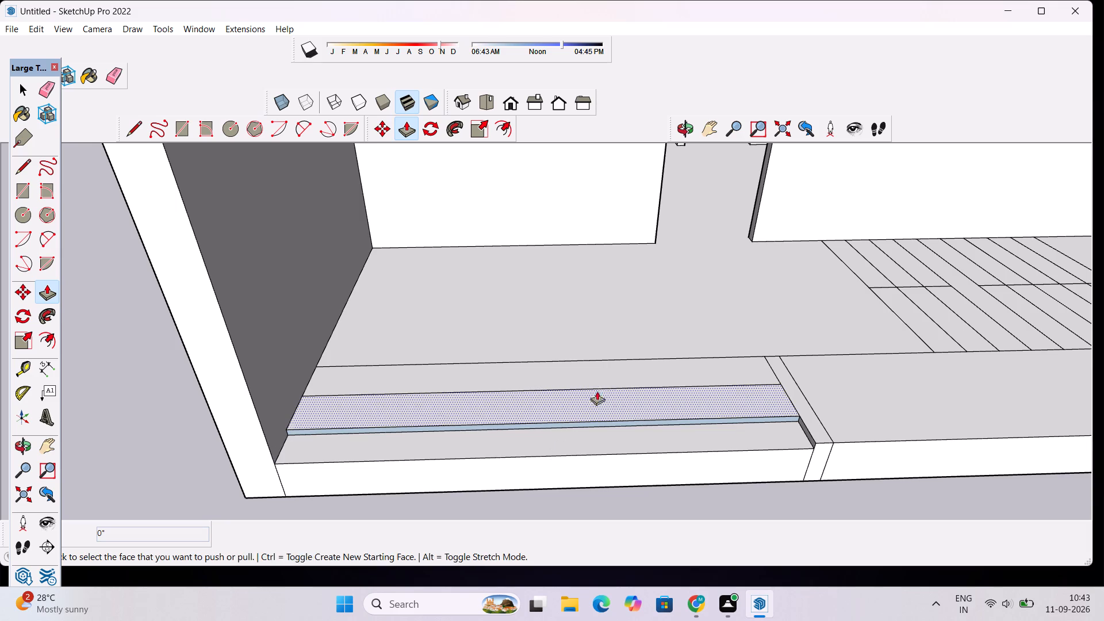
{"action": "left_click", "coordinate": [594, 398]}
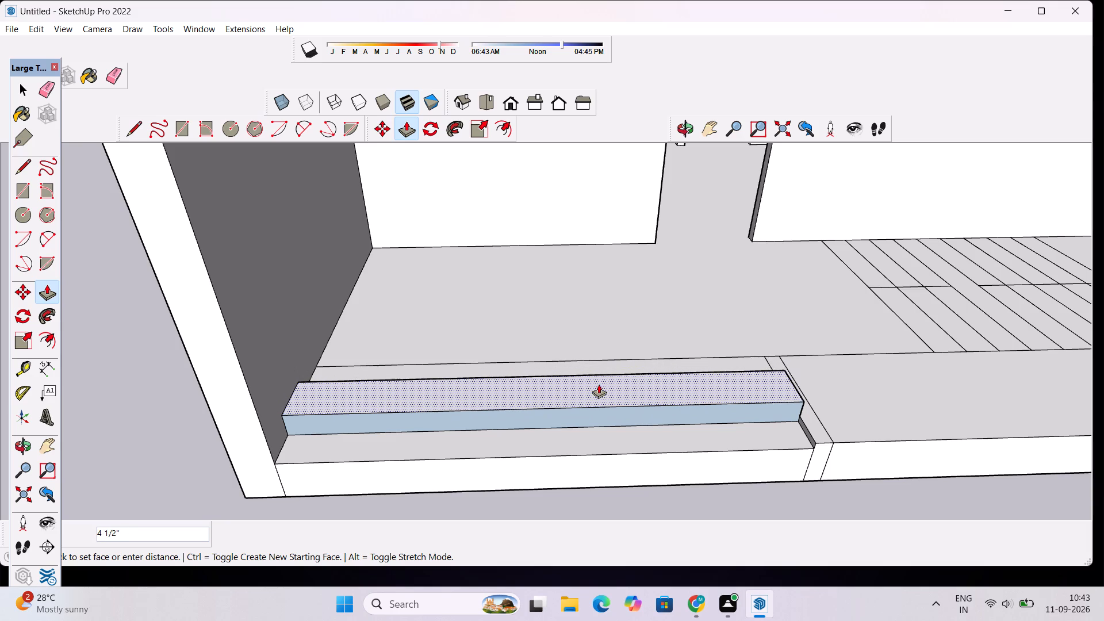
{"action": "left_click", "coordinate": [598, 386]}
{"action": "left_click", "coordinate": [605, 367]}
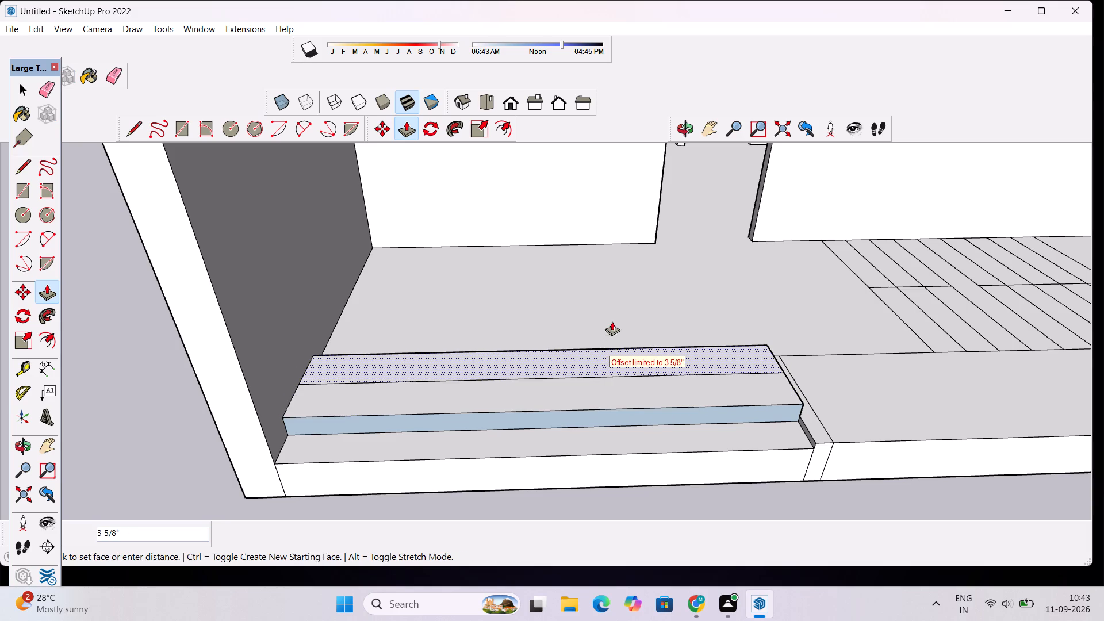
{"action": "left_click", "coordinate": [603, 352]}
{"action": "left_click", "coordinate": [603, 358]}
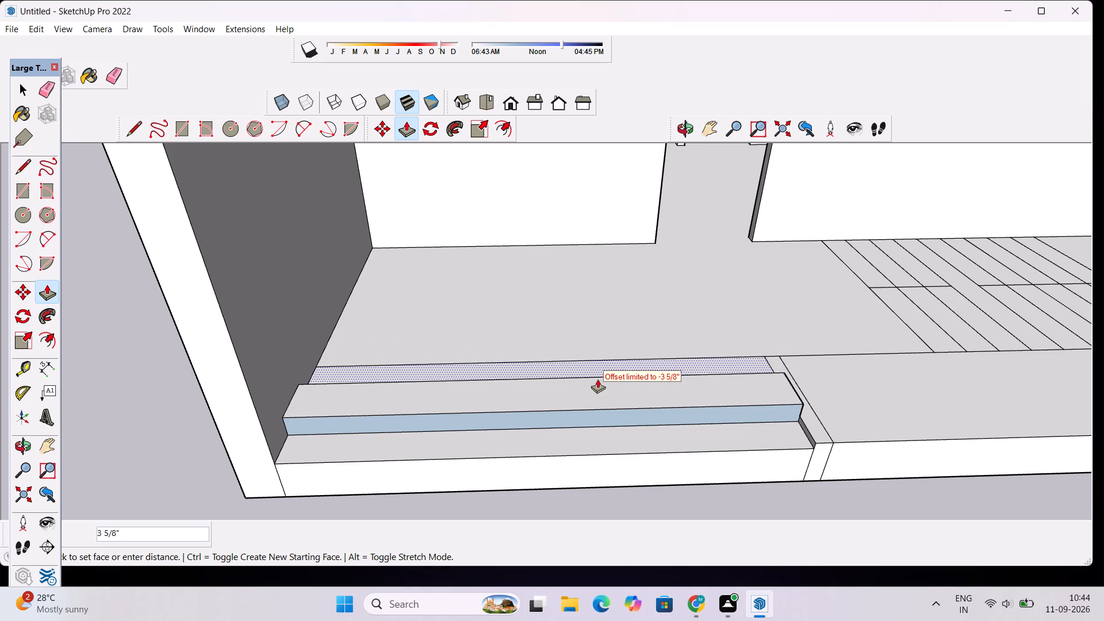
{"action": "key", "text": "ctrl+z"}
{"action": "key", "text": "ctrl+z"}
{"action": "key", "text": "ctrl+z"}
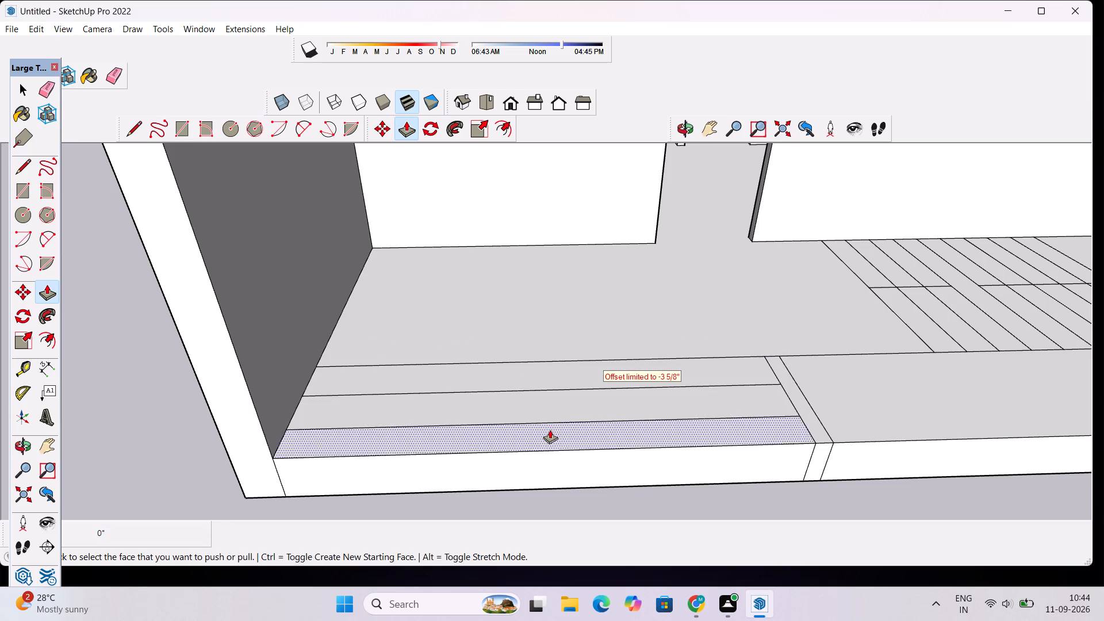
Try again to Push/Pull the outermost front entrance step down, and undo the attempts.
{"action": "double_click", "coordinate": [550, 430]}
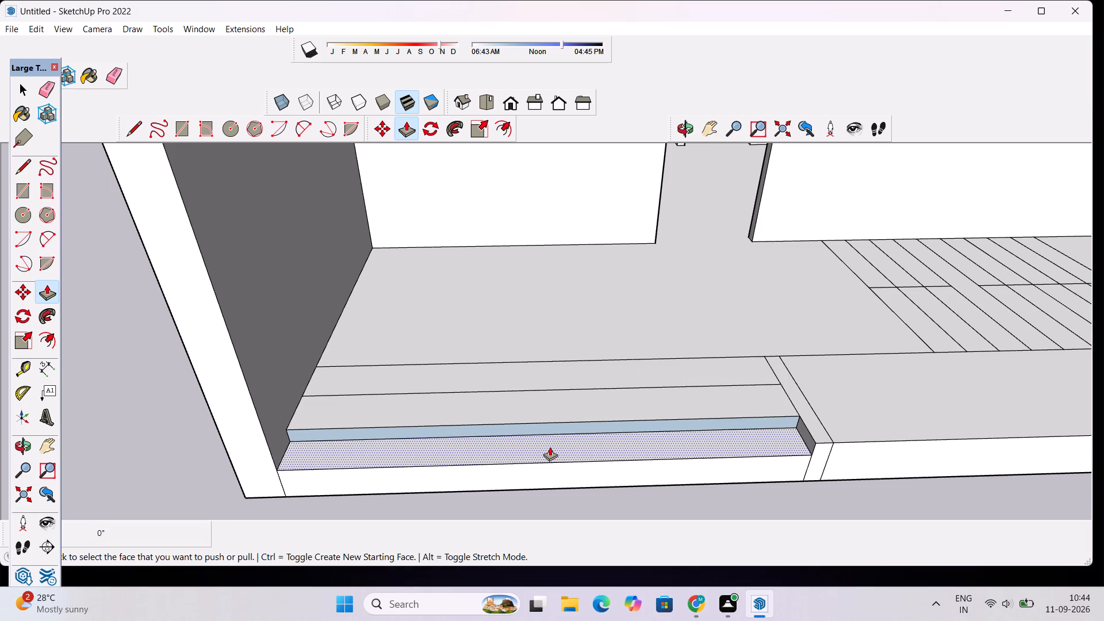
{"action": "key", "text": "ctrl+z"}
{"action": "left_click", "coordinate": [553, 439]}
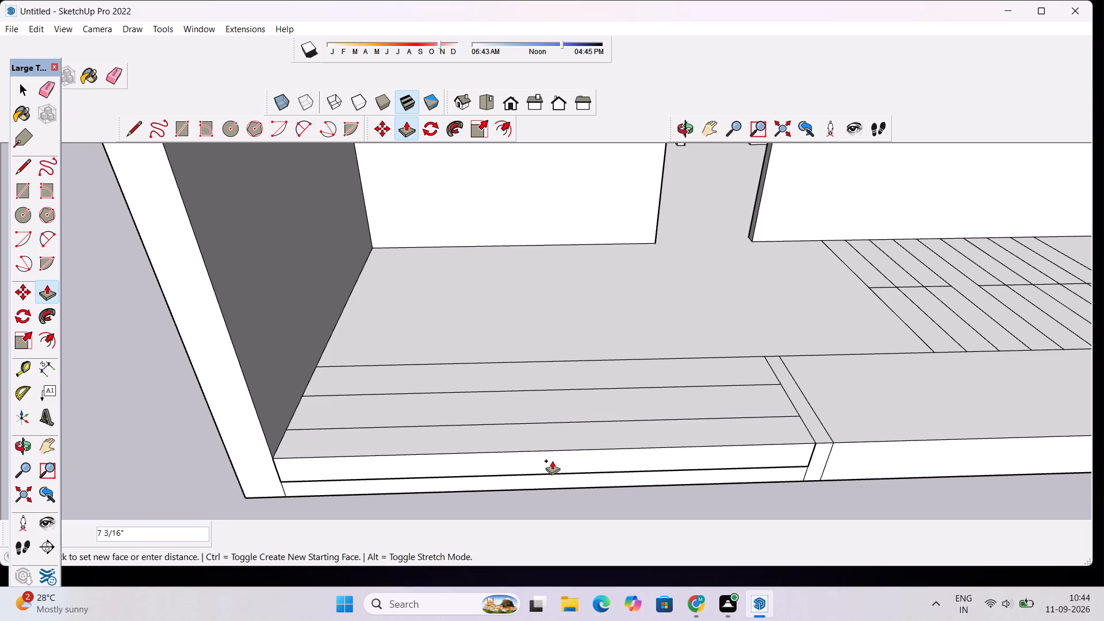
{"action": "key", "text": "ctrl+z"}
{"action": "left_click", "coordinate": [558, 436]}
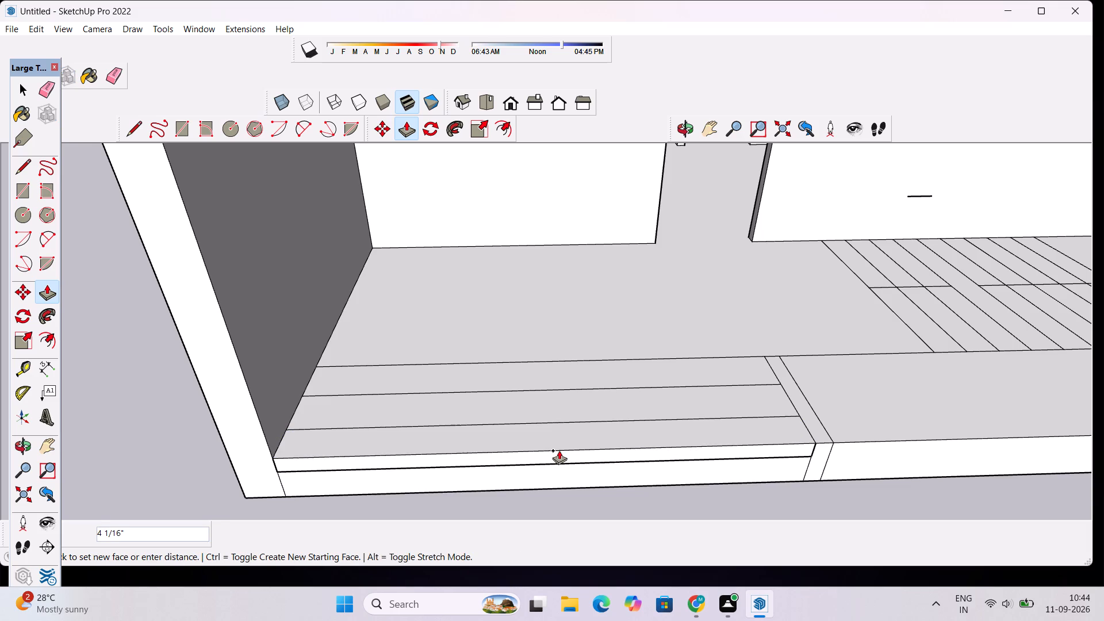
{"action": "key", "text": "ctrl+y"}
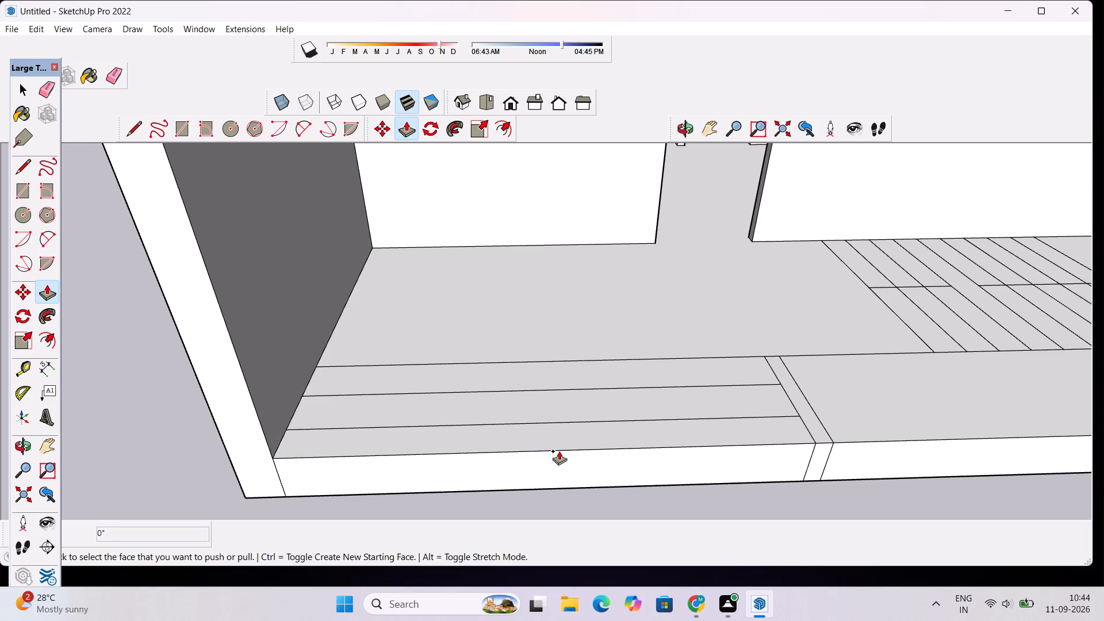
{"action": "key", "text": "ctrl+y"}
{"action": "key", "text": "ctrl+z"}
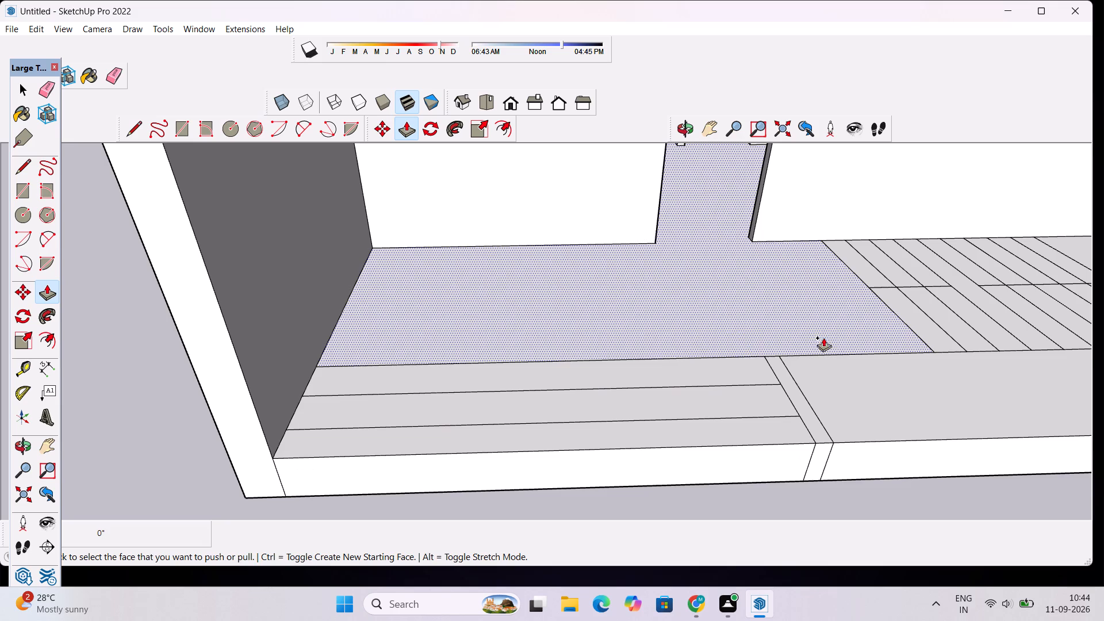
Redraw the missing 9" piece of the dividing line between the two stair flights across the fourth tread.
{"action": "key", "text": "l"}
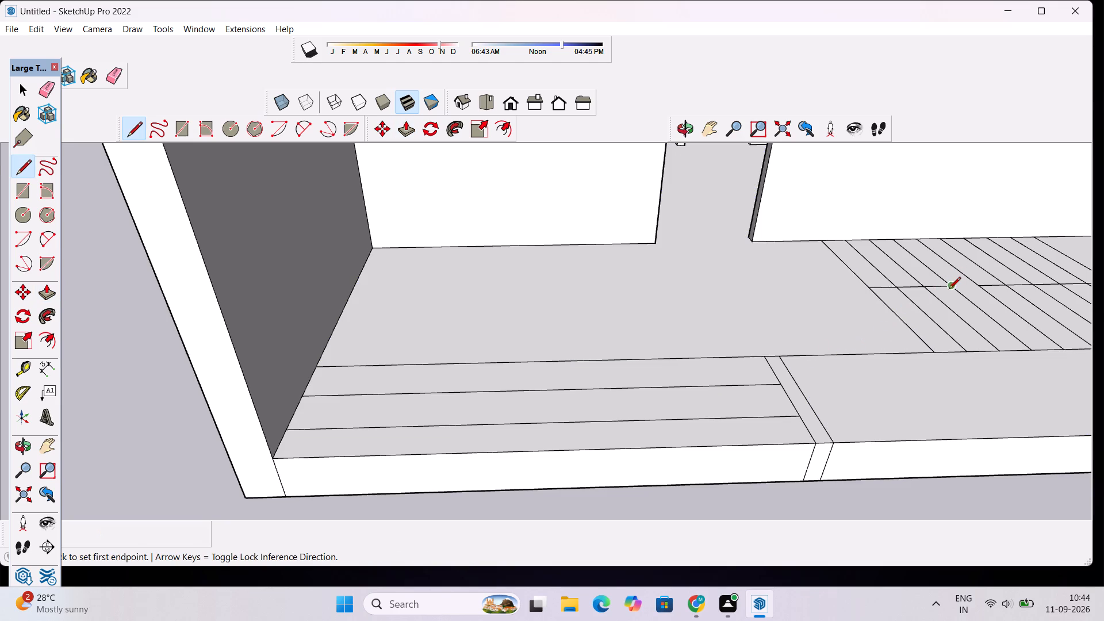
{"action": "left_click", "coordinate": [950, 284]}
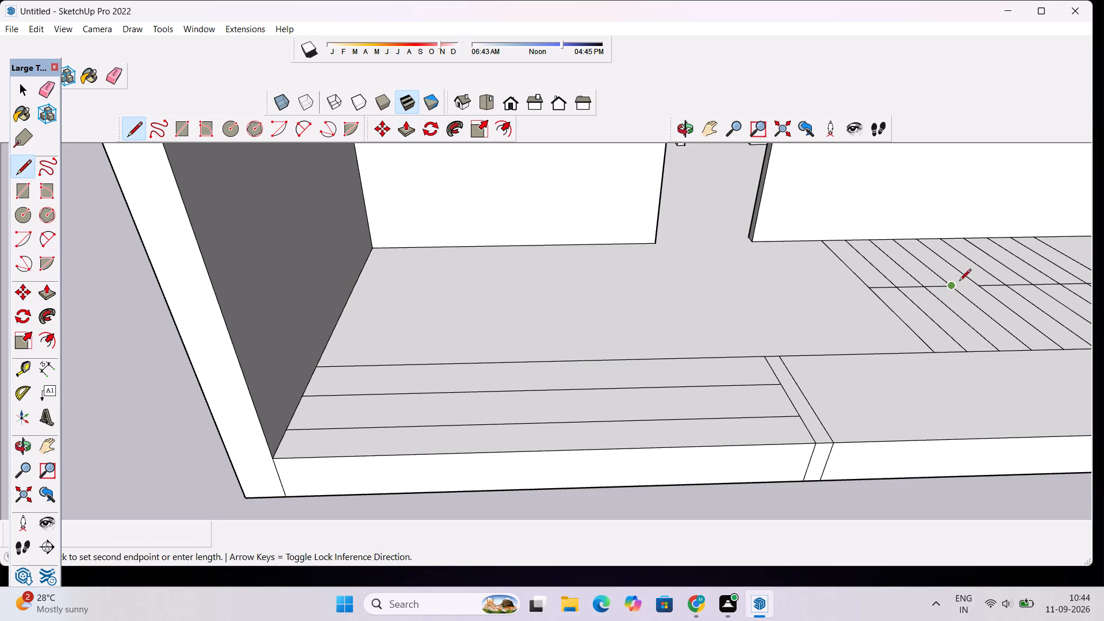
{"action": "left_click", "coordinate": [981, 286]}
{"action": "key", "text": "space"}
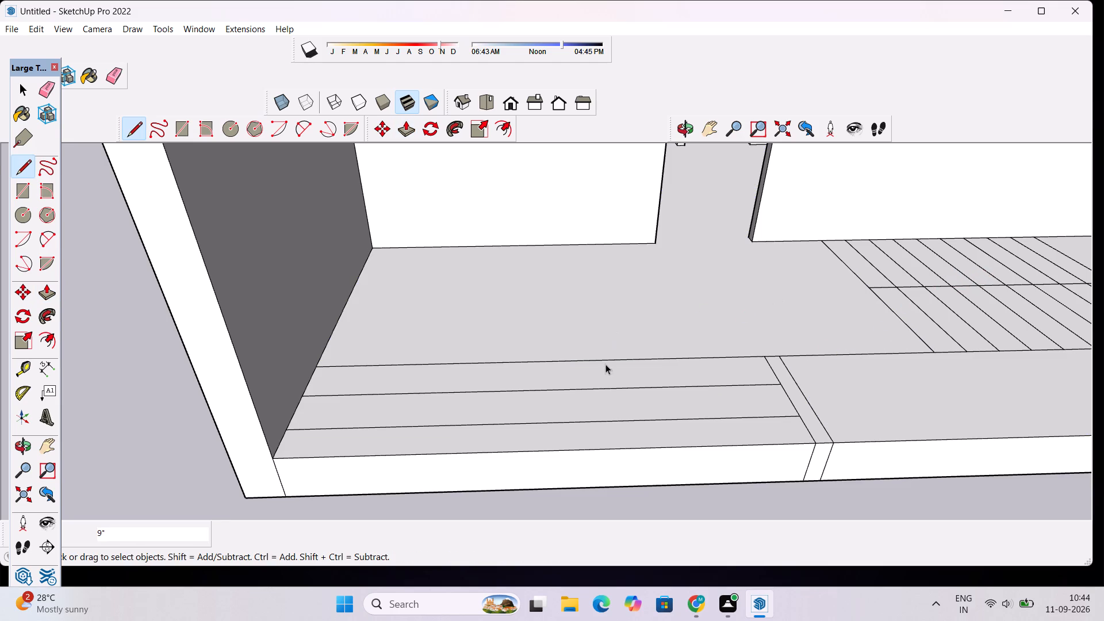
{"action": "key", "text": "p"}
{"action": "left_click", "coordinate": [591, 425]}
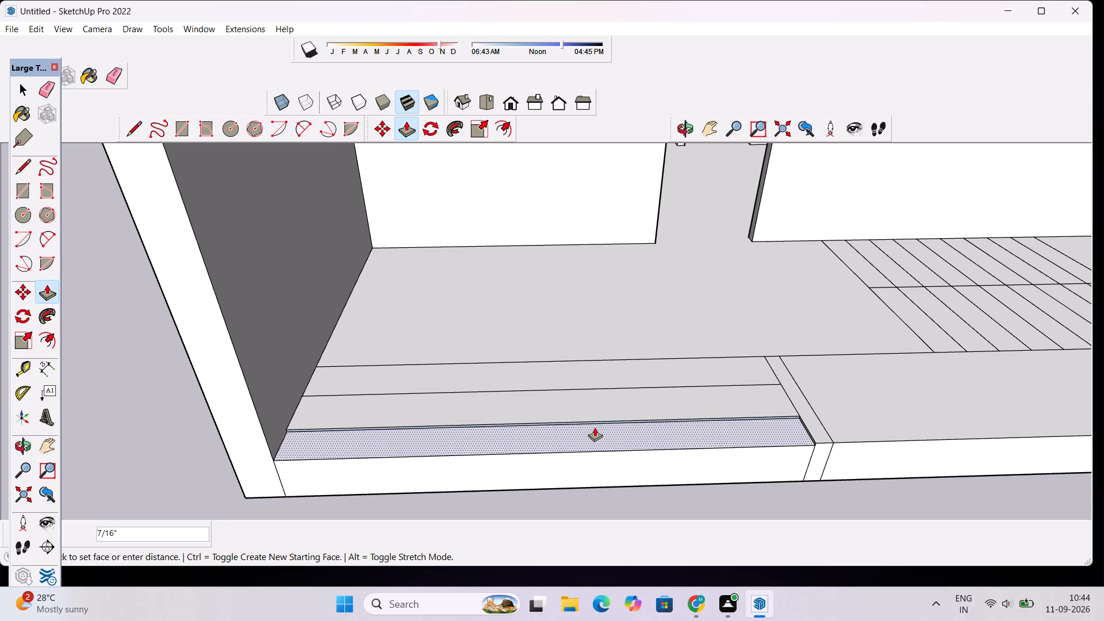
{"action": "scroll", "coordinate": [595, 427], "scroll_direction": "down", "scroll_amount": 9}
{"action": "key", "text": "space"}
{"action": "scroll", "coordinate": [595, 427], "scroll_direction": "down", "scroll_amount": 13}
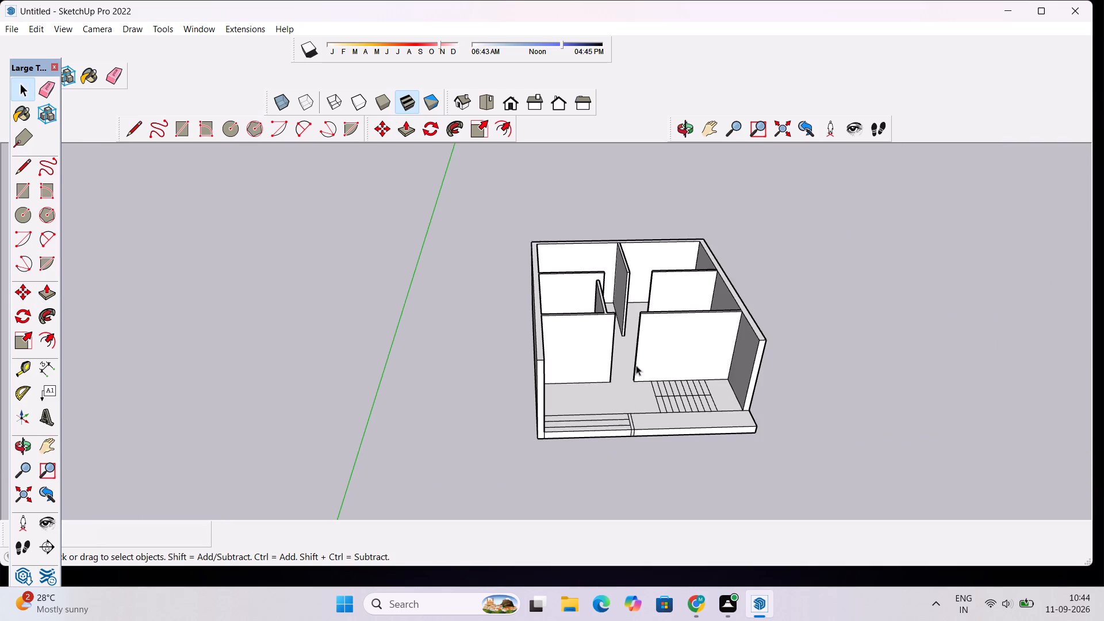
Examine the walled copy and the dimensioned plan from several angles, including the staircase and front entrance steps.
{"action": "left_click", "coordinate": [688, 126]}
{"action": "left_click_drag", "start_coordinate": [673, 271], "coordinate": [931, 438]}
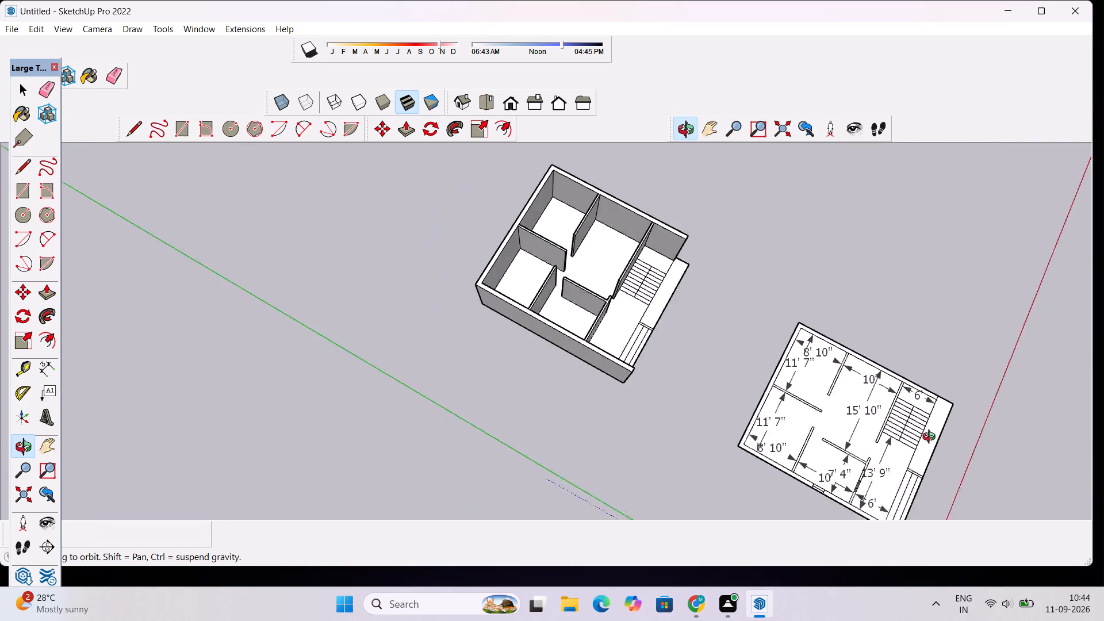
{"action": "left_click_drag", "start_coordinate": [931, 438], "coordinate": [950, 311]}
{"action": "scroll", "coordinate": [637, 240], "scroll_direction": "down", "scroll_amount": 7}
{"action": "left_click_drag", "start_coordinate": [720, 327], "coordinate": [604, 257]}
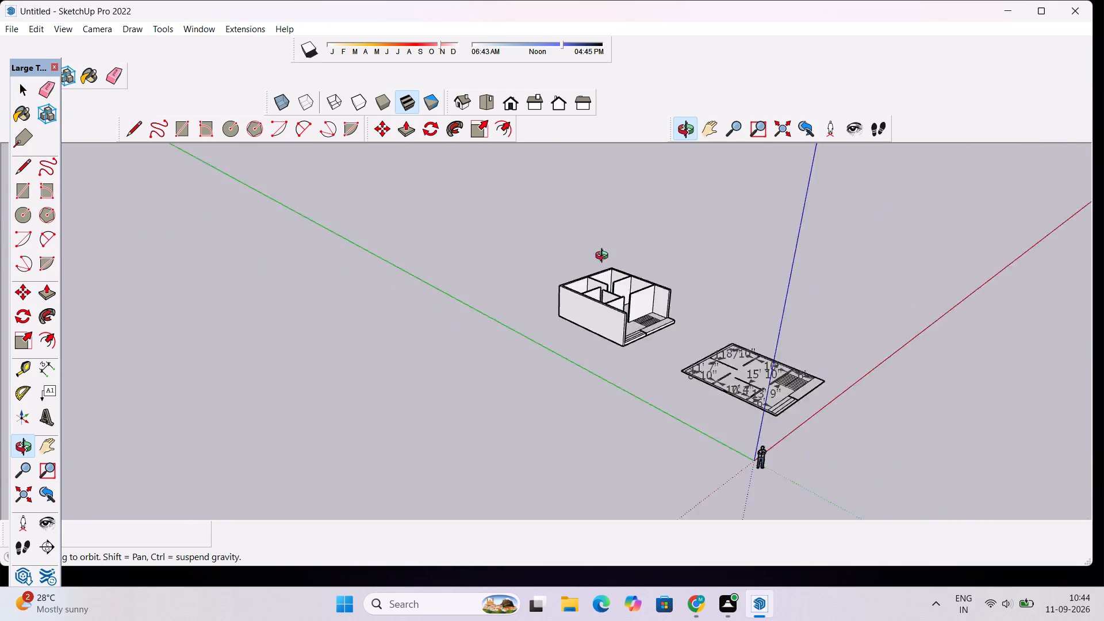
{"action": "left_click_drag", "start_coordinate": [604, 257], "coordinate": [238, 263]}
{"action": "scroll", "coordinate": [461, 321], "scroll_direction": "up", "scroll_amount": 7}
{"action": "left_click_drag", "start_coordinate": [304, 433], "coordinate": [579, 485]}
{"action": "scroll", "coordinate": [594, 345], "scroll_direction": "up", "scroll_amount": 6}
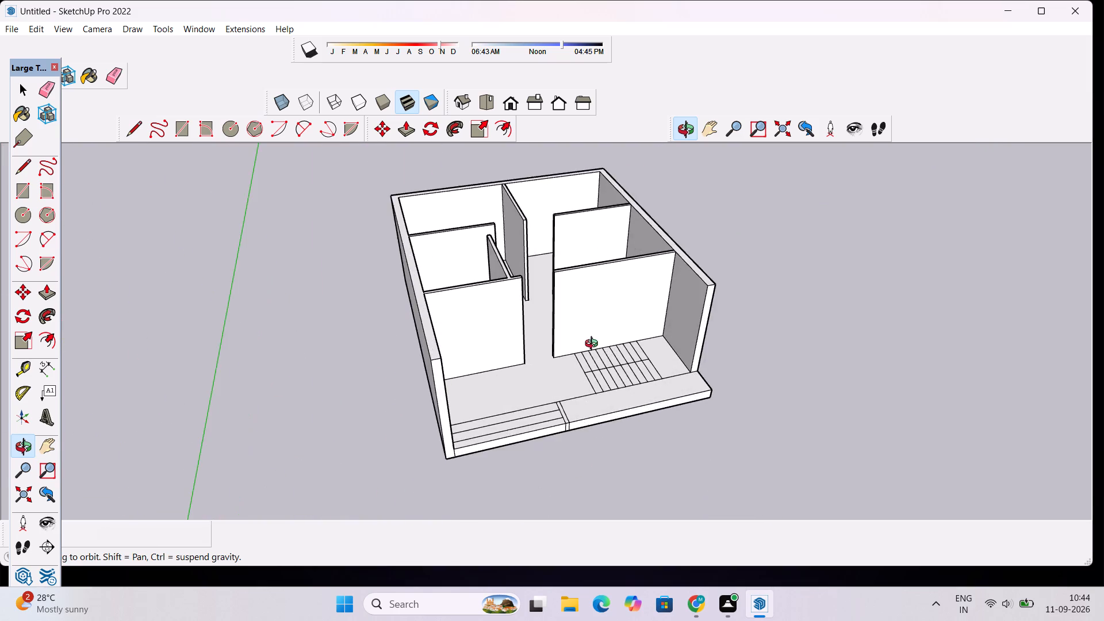
{"action": "left_click_drag", "start_coordinate": [646, 336], "coordinate": [611, 466]}
{"action": "scroll", "coordinate": [580, 353], "scroll_direction": "down", "scroll_amount": 6}
{"action": "left_click_drag", "start_coordinate": [586, 428], "coordinate": [548, 278]}
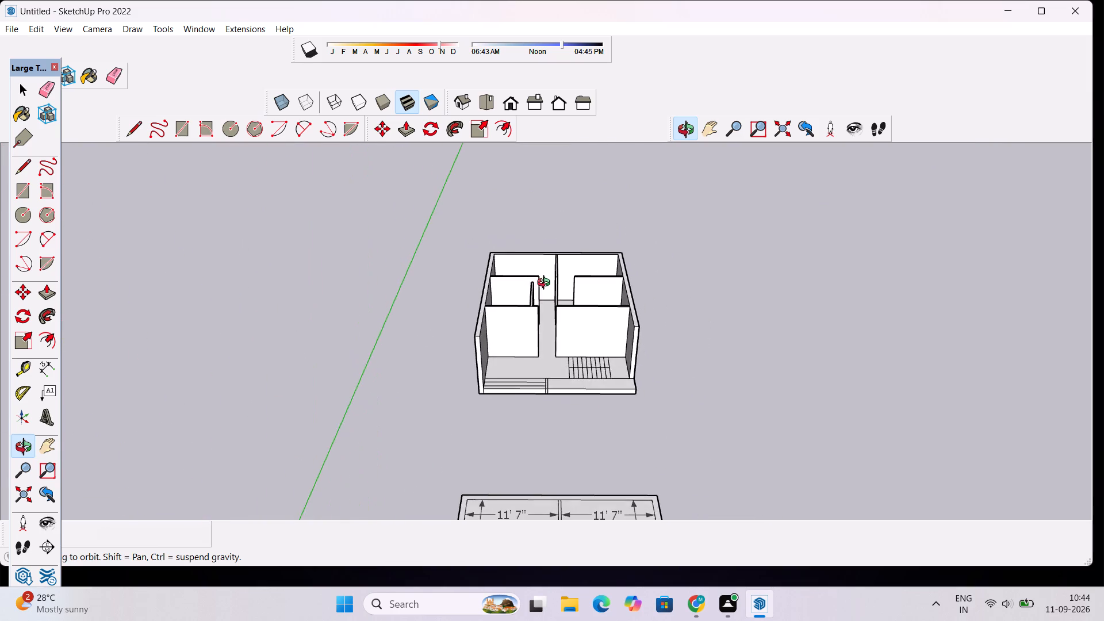
{"action": "scroll", "coordinate": [546, 284], "scroll_direction": "up", "scroll_amount": 7}
{"action": "scroll", "coordinate": [546, 284], "scroll_direction": "down", "scroll_amount": 5}
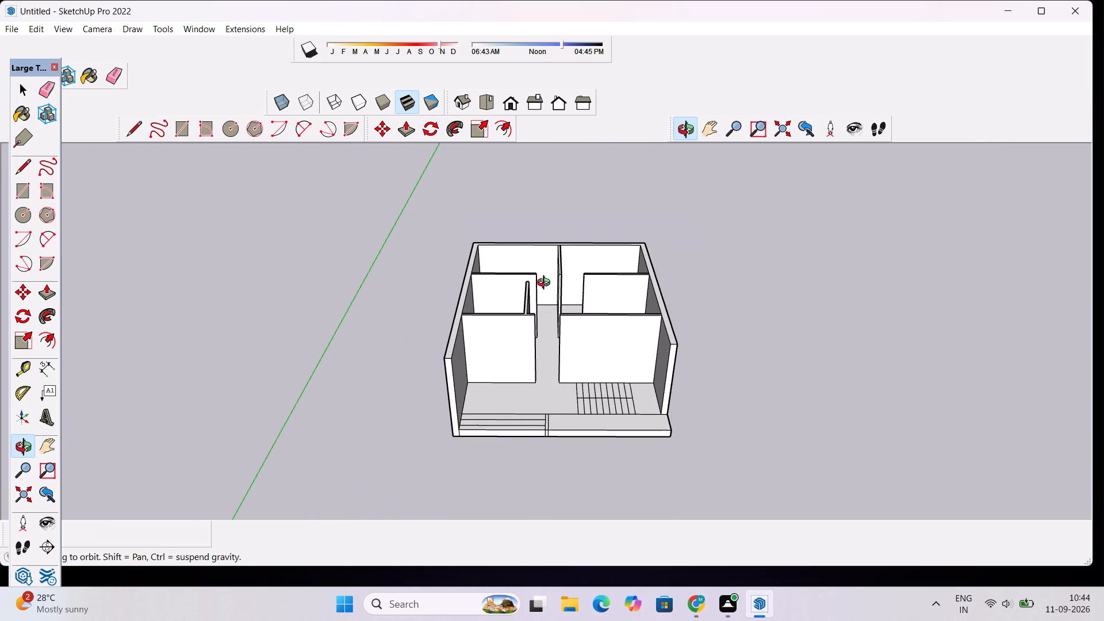
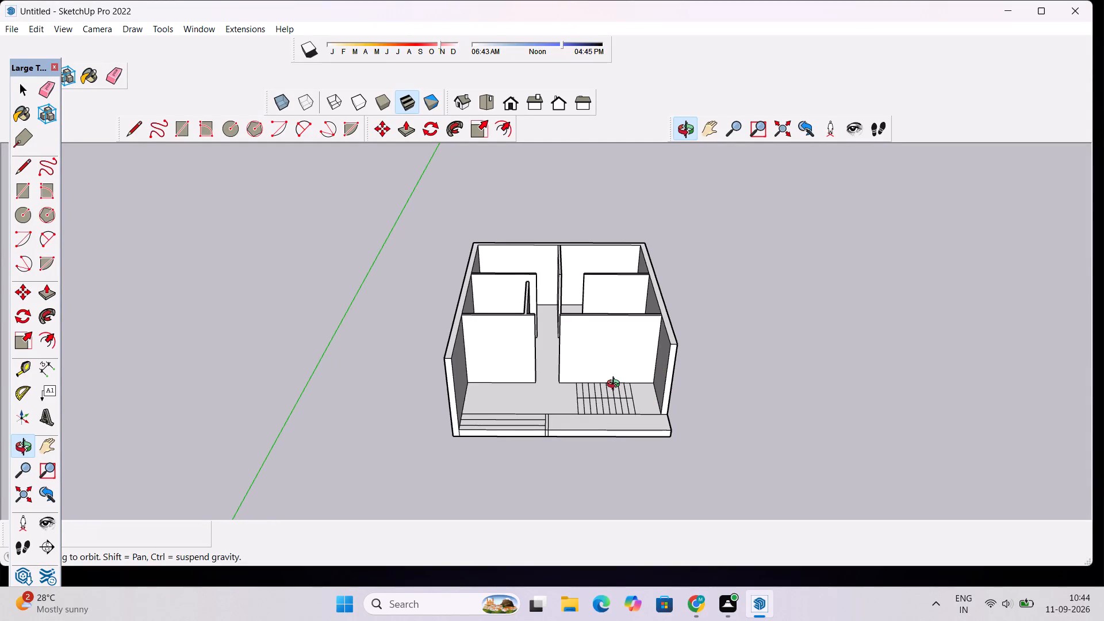
Examine the walled copy from above and from the front, including the rooms, the staircase and the entrance steps.
{"action": "scroll", "coordinate": [537, 334], "scroll_direction": "up", "scroll_amount": 4}
{"action": "scroll", "coordinate": [564, 384], "scroll_direction": "down", "scroll_amount": 2}
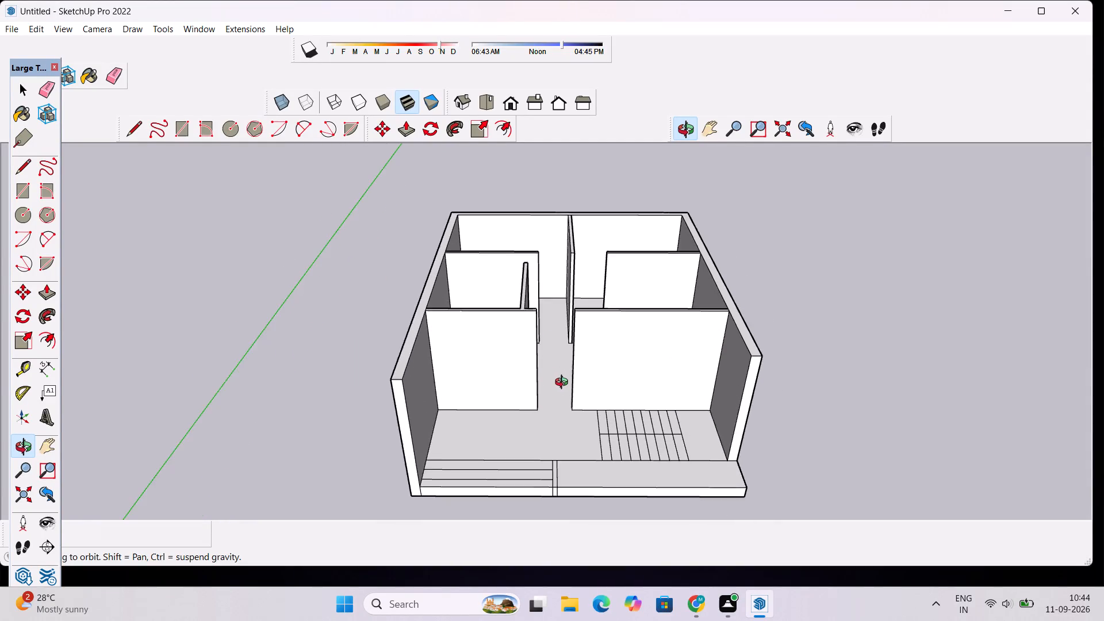
{"action": "scroll", "coordinate": [564, 384], "scroll_direction": "down", "scroll_amount": 1}
{"action": "scroll", "coordinate": [541, 483], "scroll_direction": "up", "scroll_amount": 4}
{"action": "scroll", "coordinate": [551, 492], "scroll_direction": "down", "scroll_amount": 6}
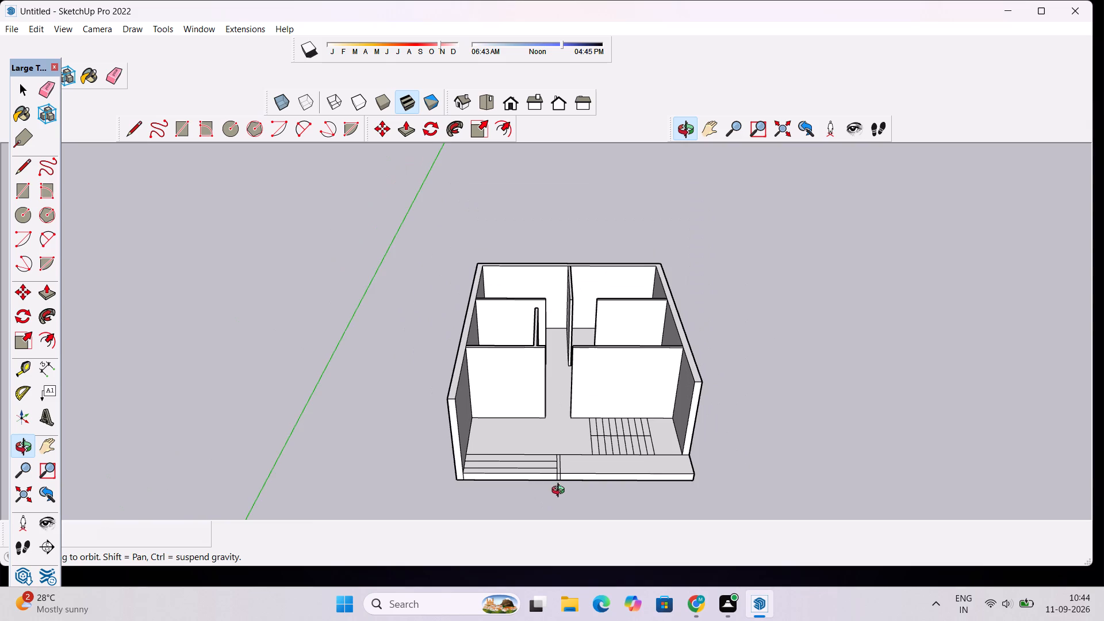
{"action": "scroll", "coordinate": [568, 484], "scroll_direction": "down", "scroll_amount": 3}
{"action": "scroll", "coordinate": [568, 478], "scroll_direction": "up", "scroll_amount": 5}
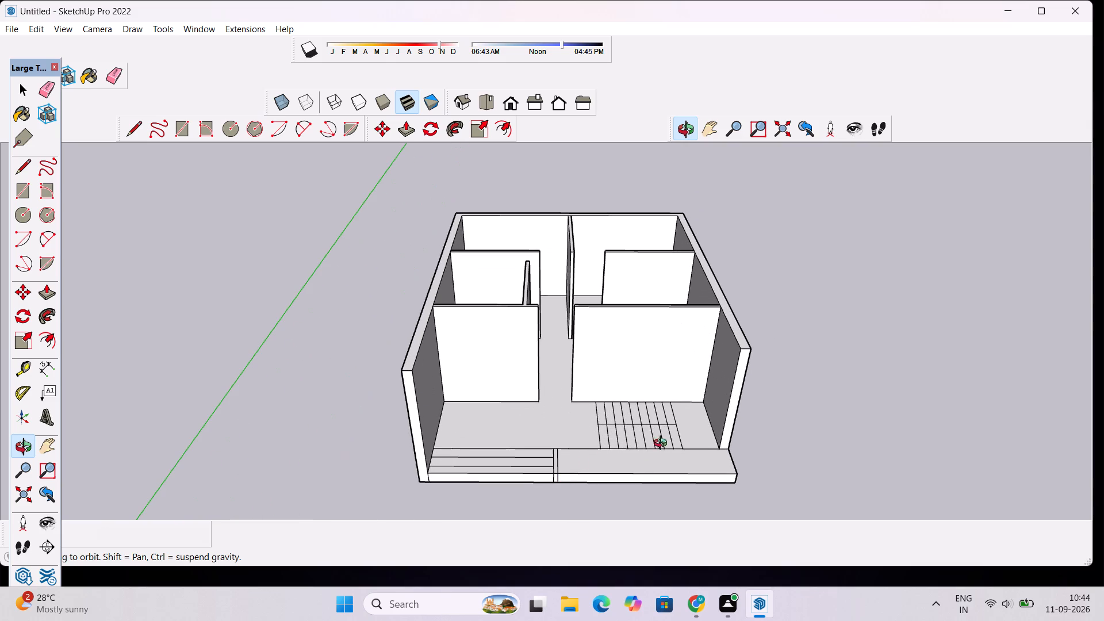
{"action": "scroll", "coordinate": [628, 409], "scroll_direction": "down", "scroll_amount": 2}
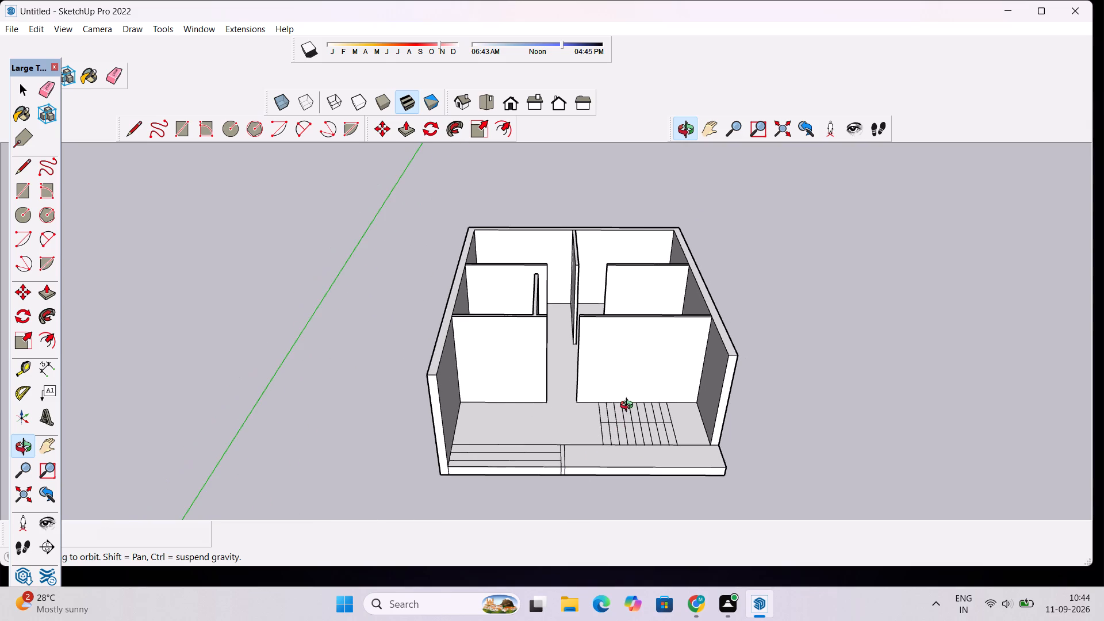
{"action": "scroll", "coordinate": [629, 407], "scroll_direction": "up", "scroll_amount": 3}
{"action": "left_click_drag", "start_coordinate": [563, 355], "coordinate": [585, 450]}
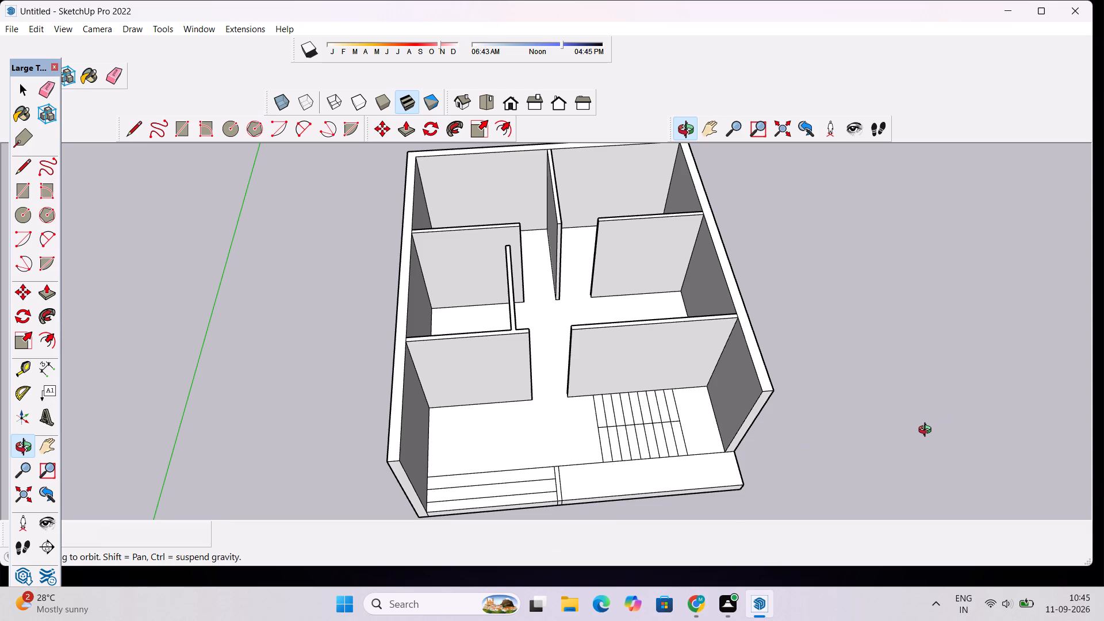
{"action": "scroll", "coordinate": [926, 393], "scroll_direction": "down", "scroll_amount": 4}
{"action": "scroll", "coordinate": [734, 478], "scroll_direction": "up", "scroll_amount": 2}
{"action": "left_click_drag", "start_coordinate": [766, 461], "coordinate": [783, 434]}
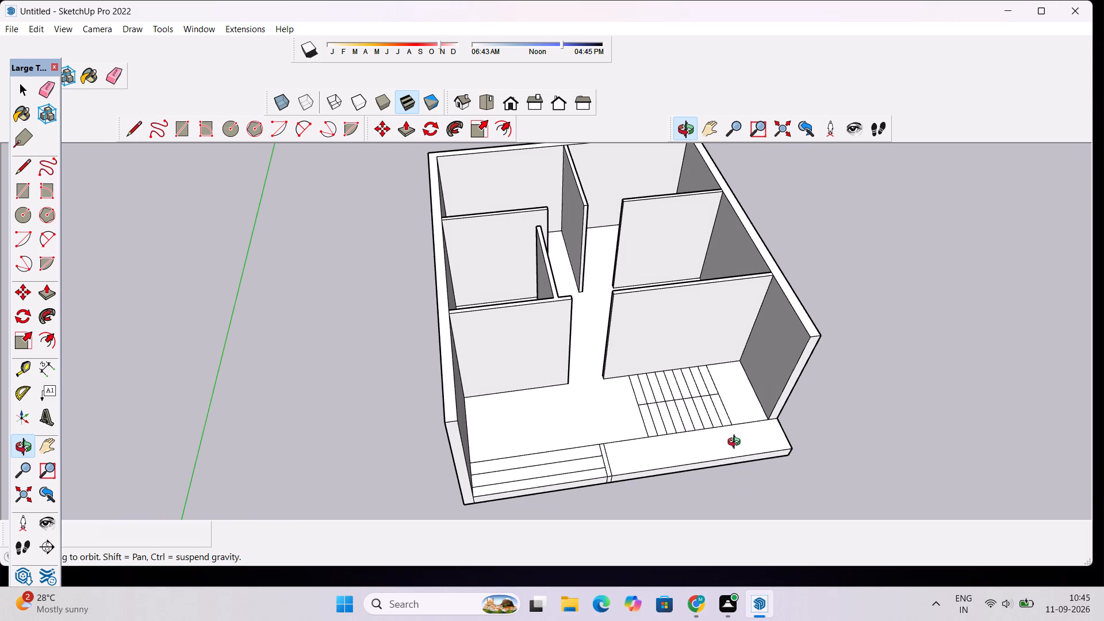
{"action": "left_click_drag", "start_coordinate": [735, 443], "coordinate": [730, 411]}
{"action": "scroll", "coordinate": [710, 415], "scroll_direction": "up", "scroll_amount": 4}
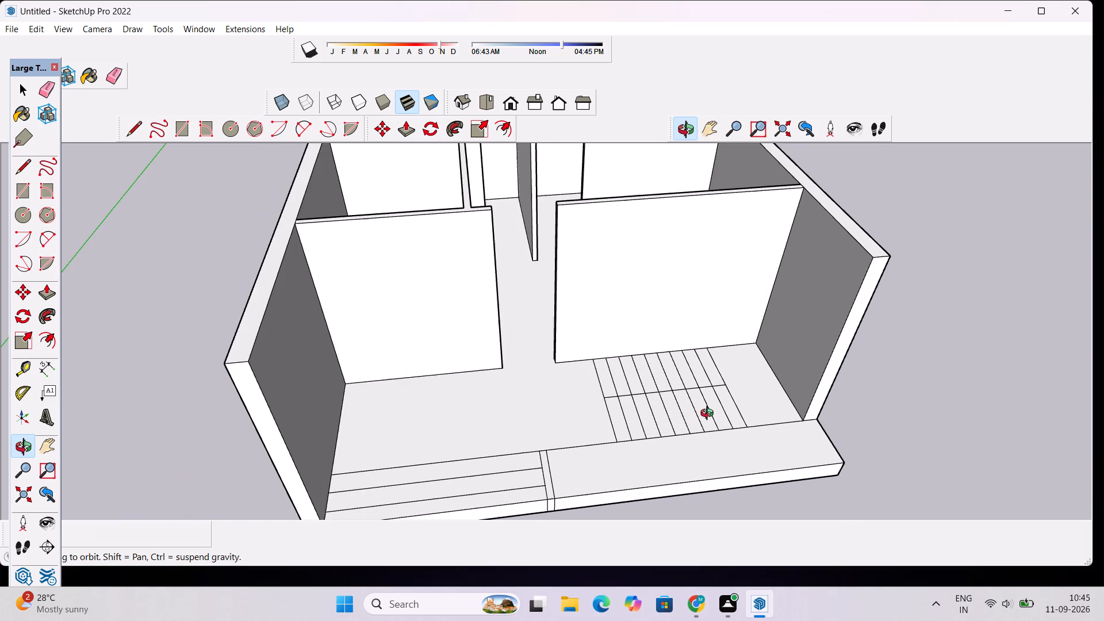
{"action": "scroll", "coordinate": [710, 415], "scroll_direction": "up", "scroll_amount": 2}
{"action": "scroll", "coordinate": [710, 415], "scroll_direction": "down", "scroll_amount": 4}
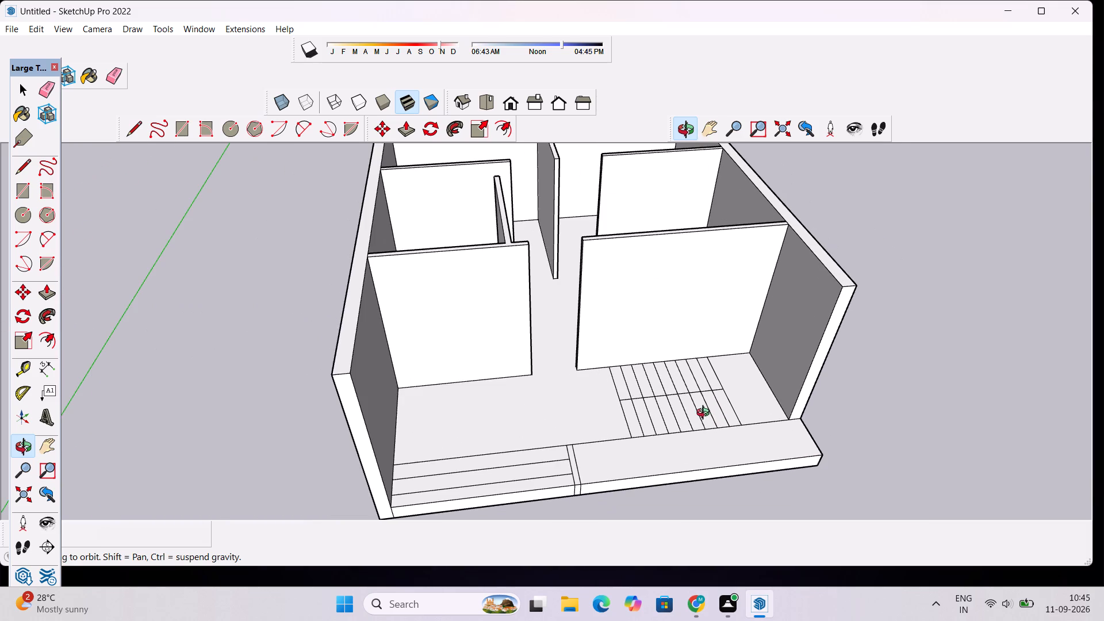
{"action": "left_click_drag", "start_coordinate": [703, 414], "coordinate": [731, 440]}
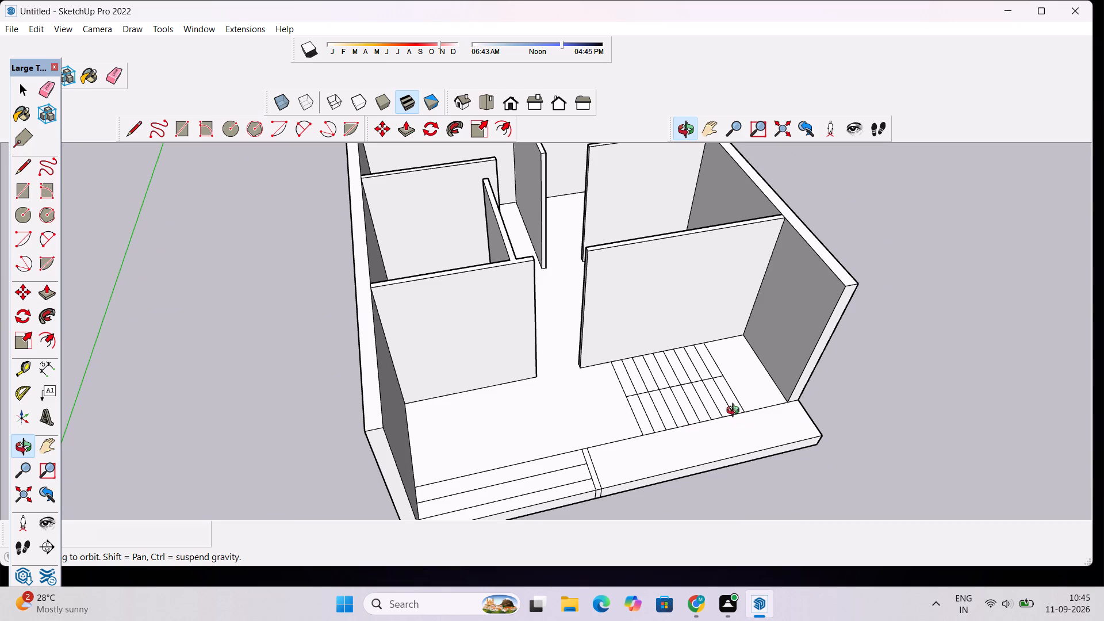
{"action": "scroll", "coordinate": [728, 401], "scroll_direction": "down", "scroll_amount": 5}
{"action": "scroll", "coordinate": [726, 400], "scroll_direction": "up", "scroll_amount": 3}
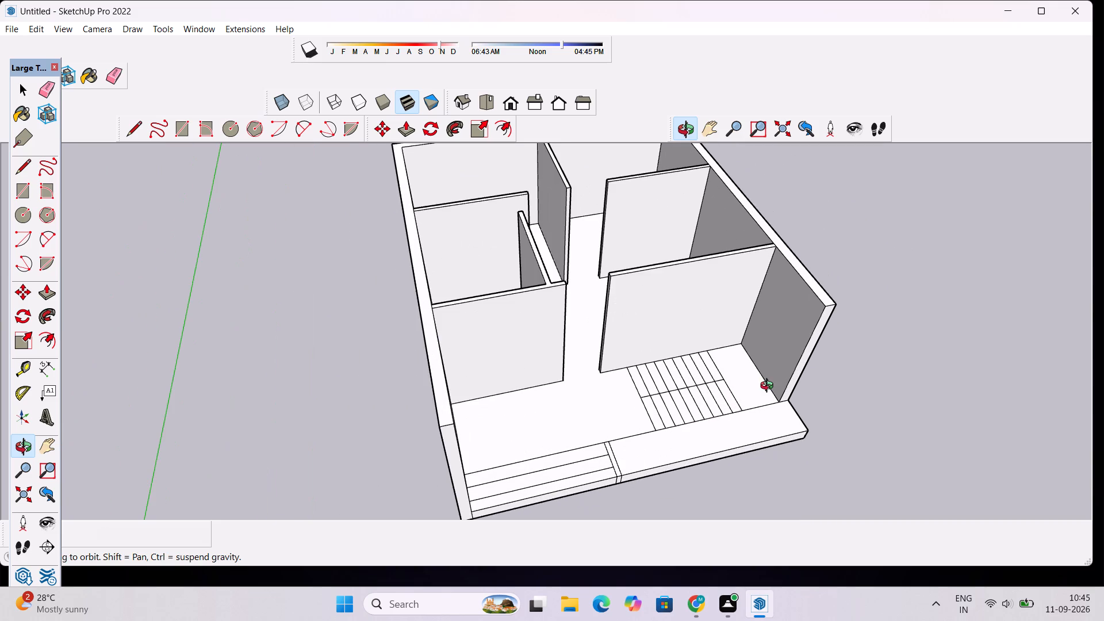
{"action": "scroll", "coordinate": [796, 326], "scroll_direction": "down", "scroll_amount": 2}
{"action": "scroll", "coordinate": [800, 340], "scroll_direction": "up", "scroll_amount": 3}
{"action": "left_click_drag", "start_coordinate": [800, 381], "coordinate": [652, 236]}
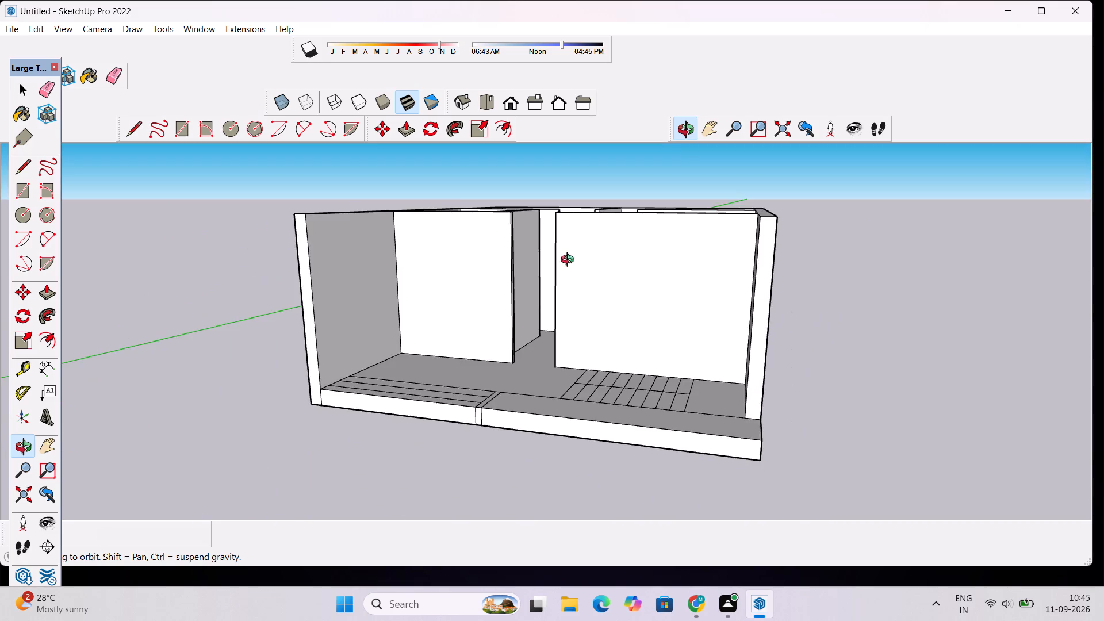
{"action": "left_click_drag", "start_coordinate": [557, 286], "coordinate": [585, 413]}
{"action": "scroll", "coordinate": [593, 380], "scroll_direction": "down", "scroll_amount": 7}
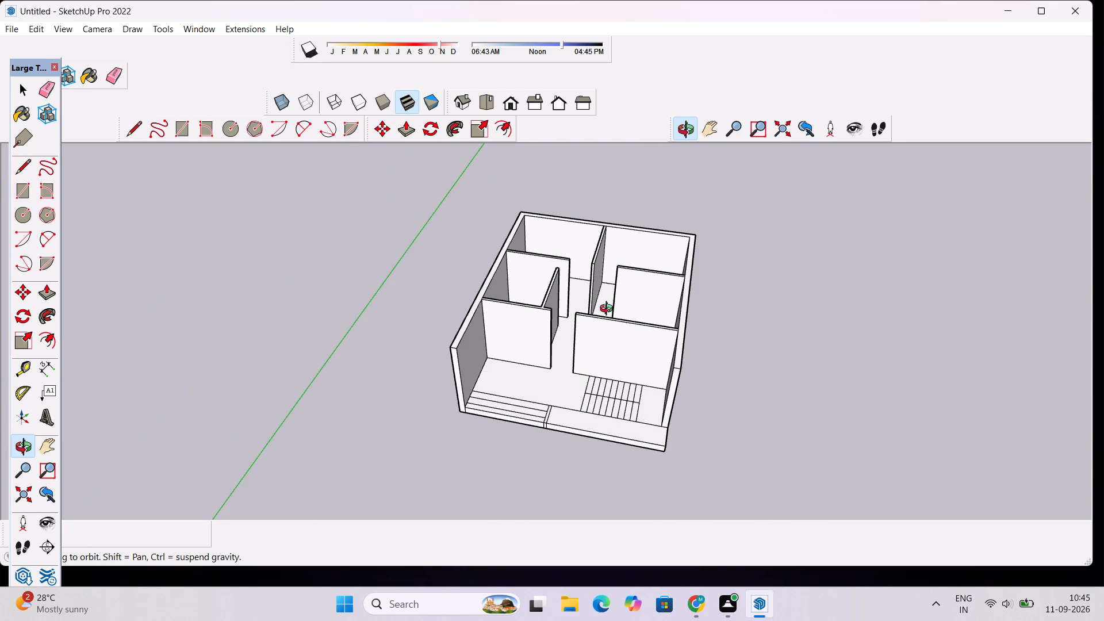
Explode the dimensioned floor plan group so its individual edges and faces can be selected.
{"action": "scroll", "coordinate": [609, 310], "scroll_direction": "down", "scroll_amount": 14}
{"action": "scroll", "coordinate": [591, 431], "scroll_direction": "up", "scroll_amount": 9}
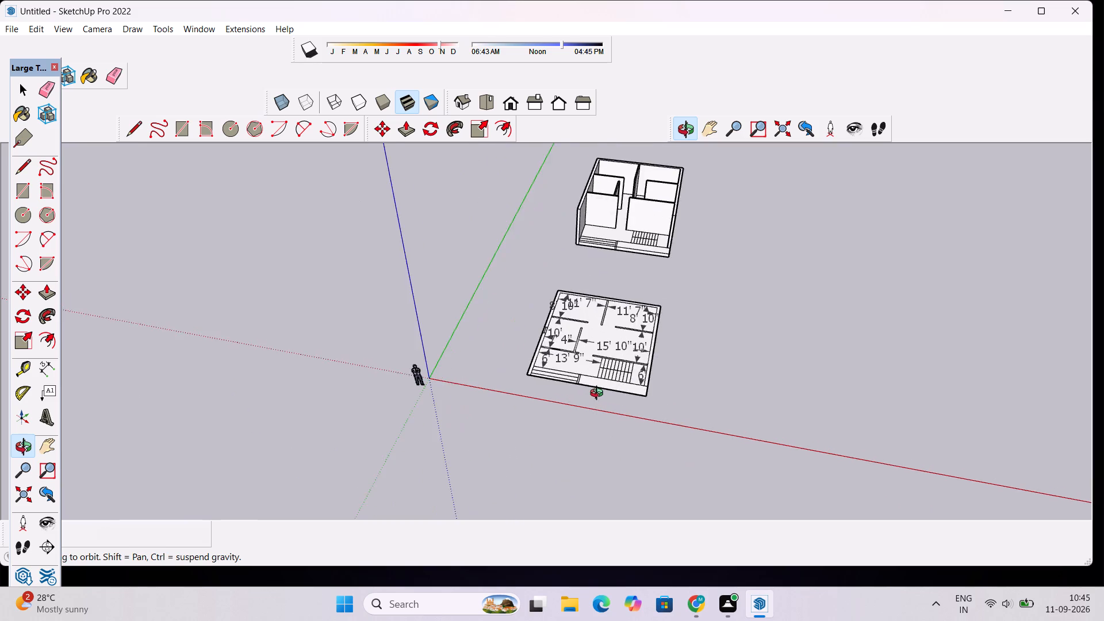
{"action": "scroll", "coordinate": [599, 394], "scroll_direction": "up", "scroll_amount": 9}
{"action": "key", "text": "space"}
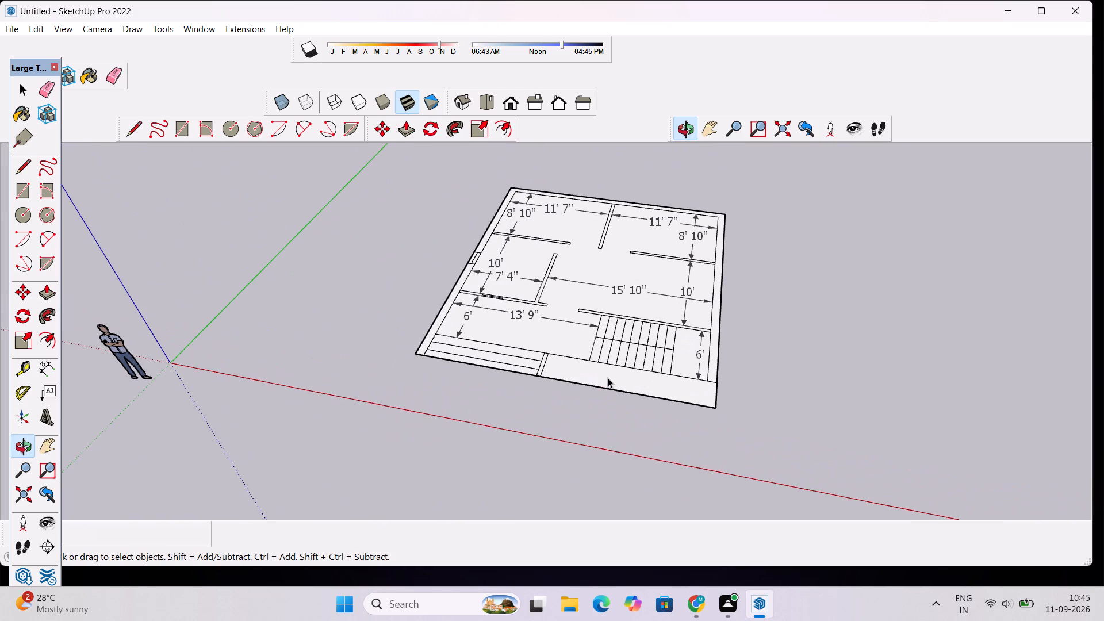
{"action": "scroll", "coordinate": [609, 378], "scroll_direction": "down", "scroll_amount": 4}
{"action": "scroll", "coordinate": [609, 378], "scroll_direction": "up", "scroll_amount": 4}
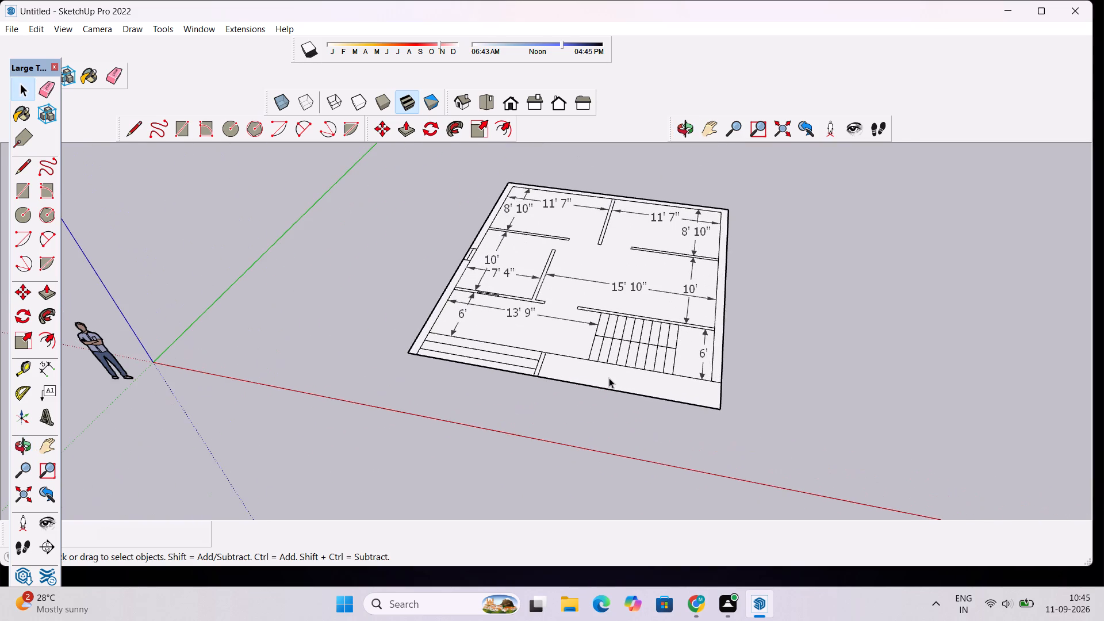
{"action": "left_click", "coordinate": [609, 378]}
{"action": "right_click", "coordinate": [609, 378]}
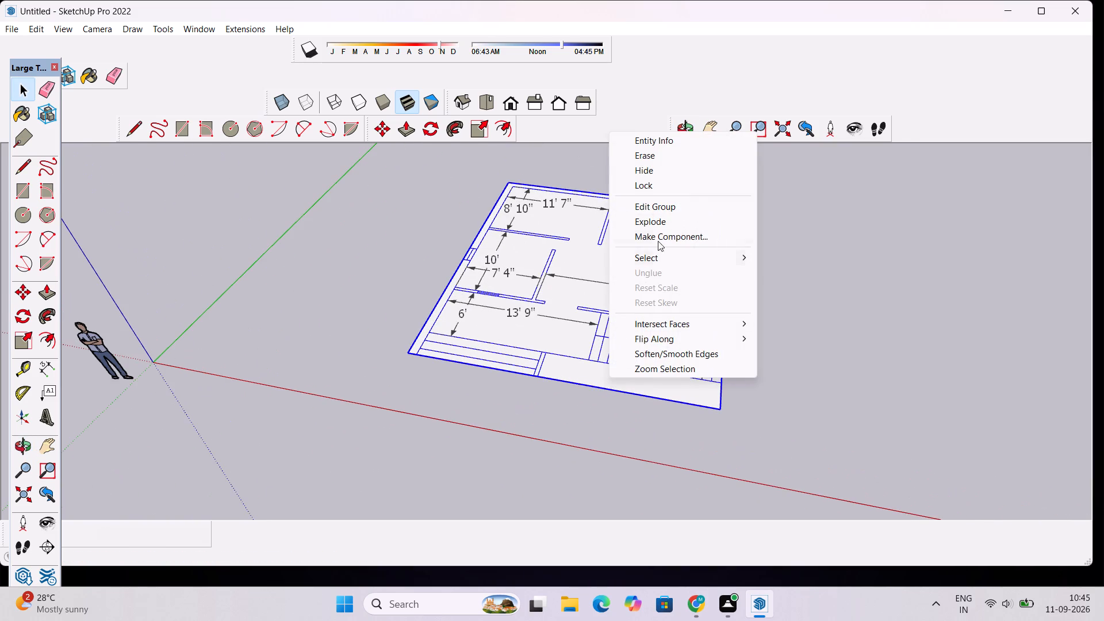
{"action": "left_click", "coordinate": [662, 221]}
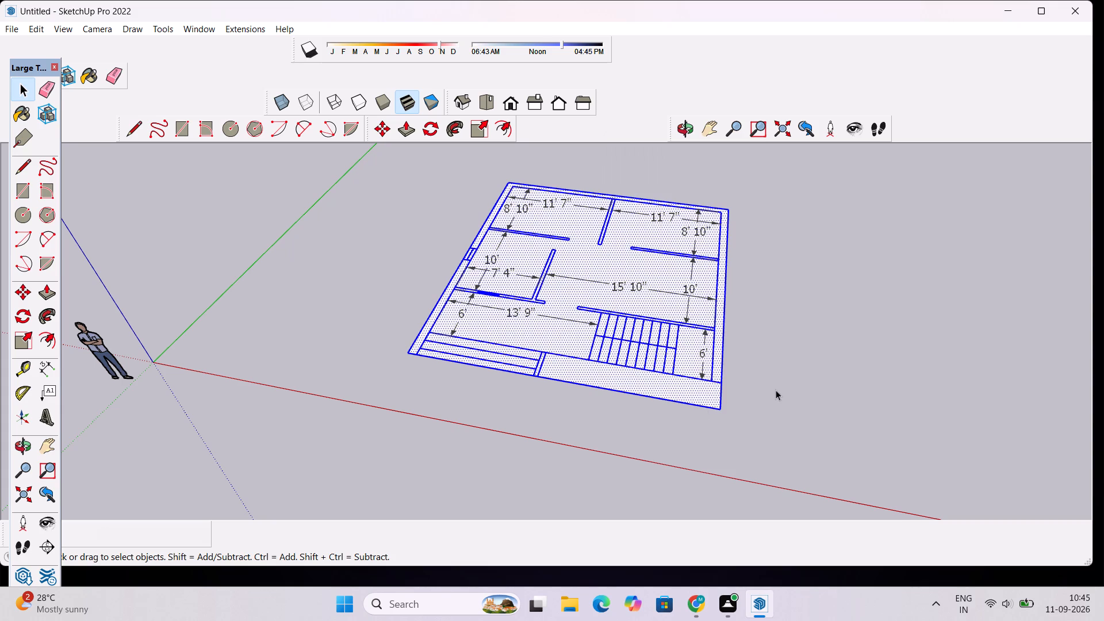
{"action": "left_click", "coordinate": [777, 386]}
{"action": "double_click", "coordinate": [709, 397]}
{"action": "left_click", "coordinate": [812, 361]}
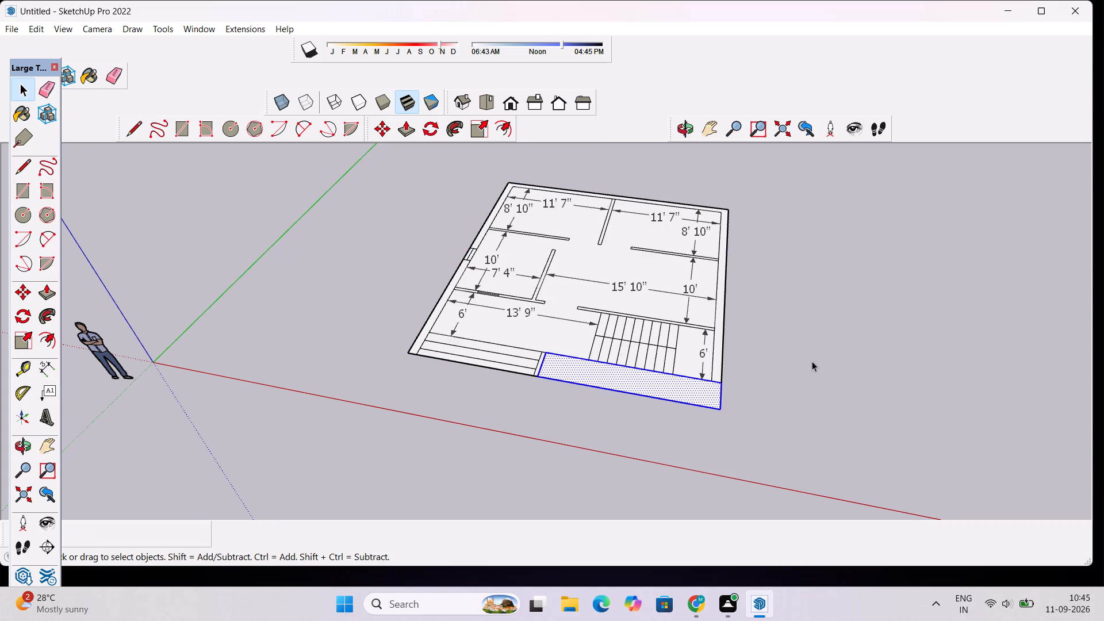
Select the outer boundary edges of the dimensioned plan and copy them to the open ground beside it, along the red axis.
{"action": "left_click", "coordinate": [704, 407]}
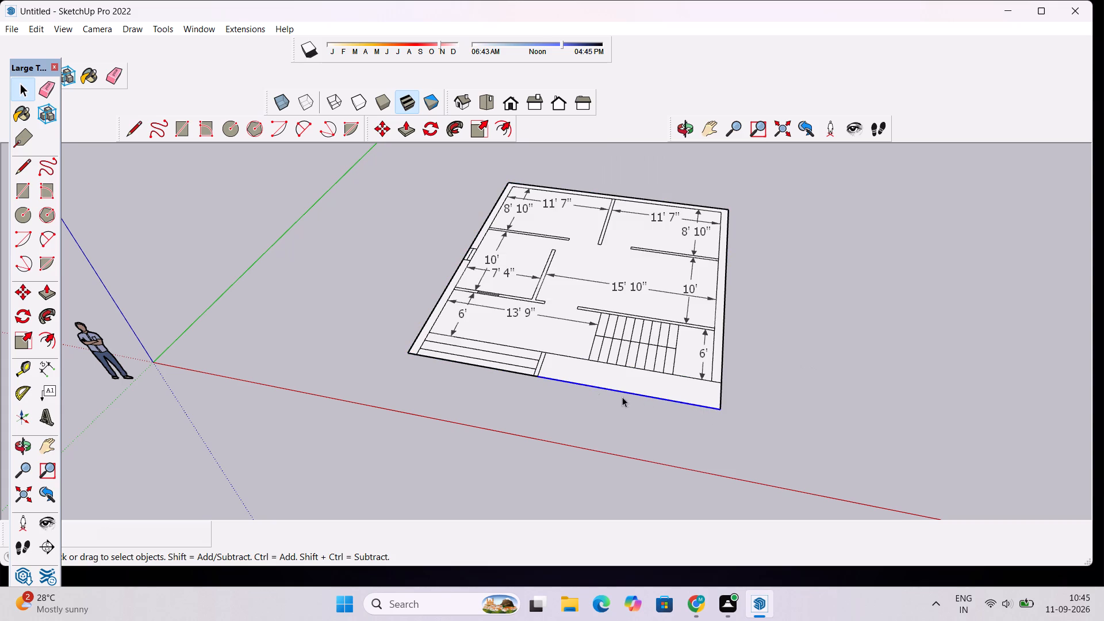
{"action": "left_click", "coordinate": [459, 265], "text": "ctrl"}
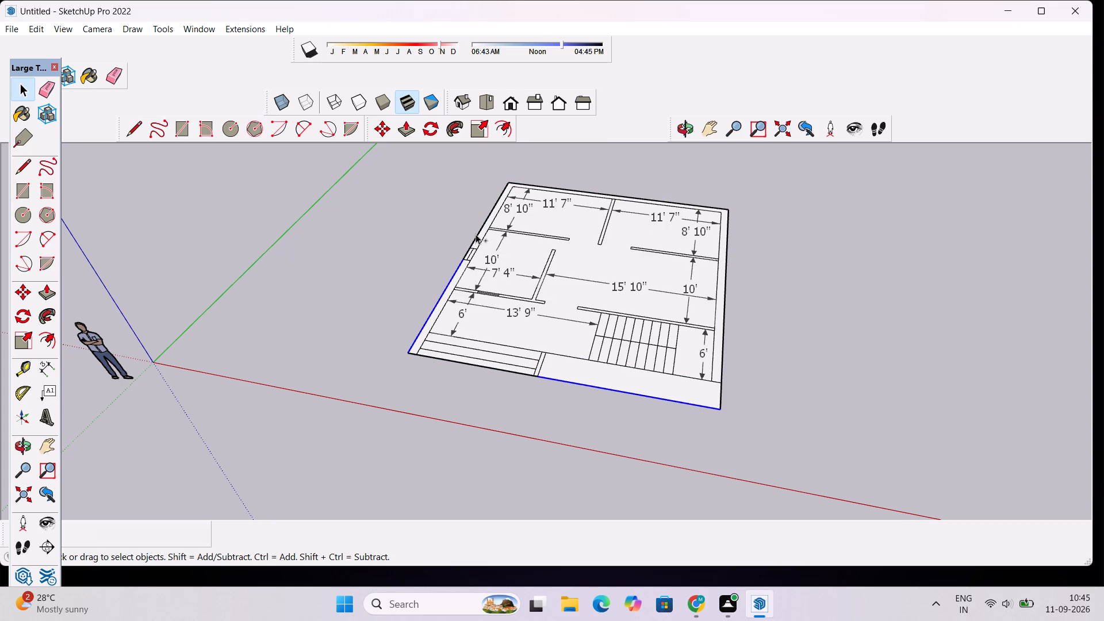
{"action": "left_click", "coordinate": [476, 237], "text": "ctrl"}
{"action": "scroll", "coordinate": [467, 258], "scroll_direction": "up", "scroll_amount": 5, "text": "ctrl"}
{"action": "left_click", "coordinate": [465, 251], "text": "ctrl"}
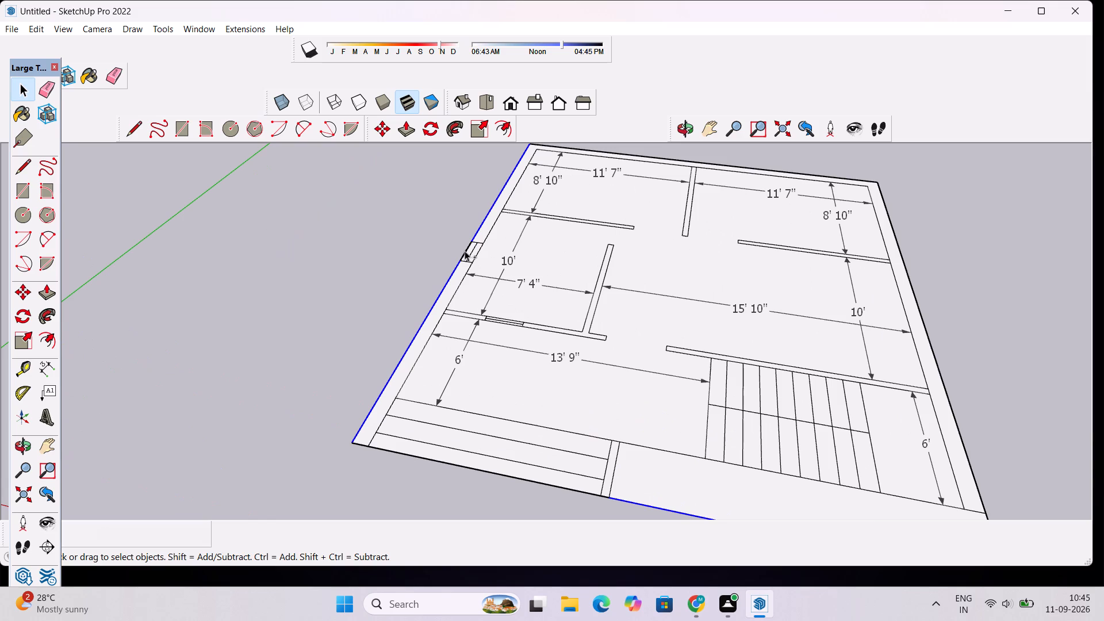
{"action": "left_click", "coordinate": [505, 475], "text": "ctrl"}
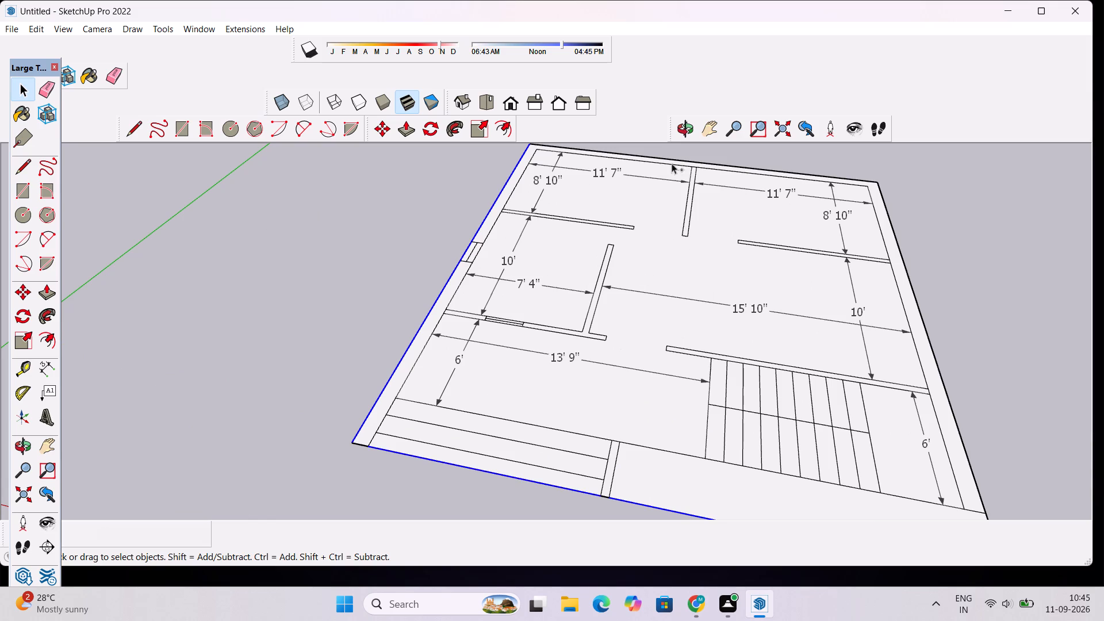
{"action": "left_click", "coordinate": [684, 161], "text": "ctrl"}
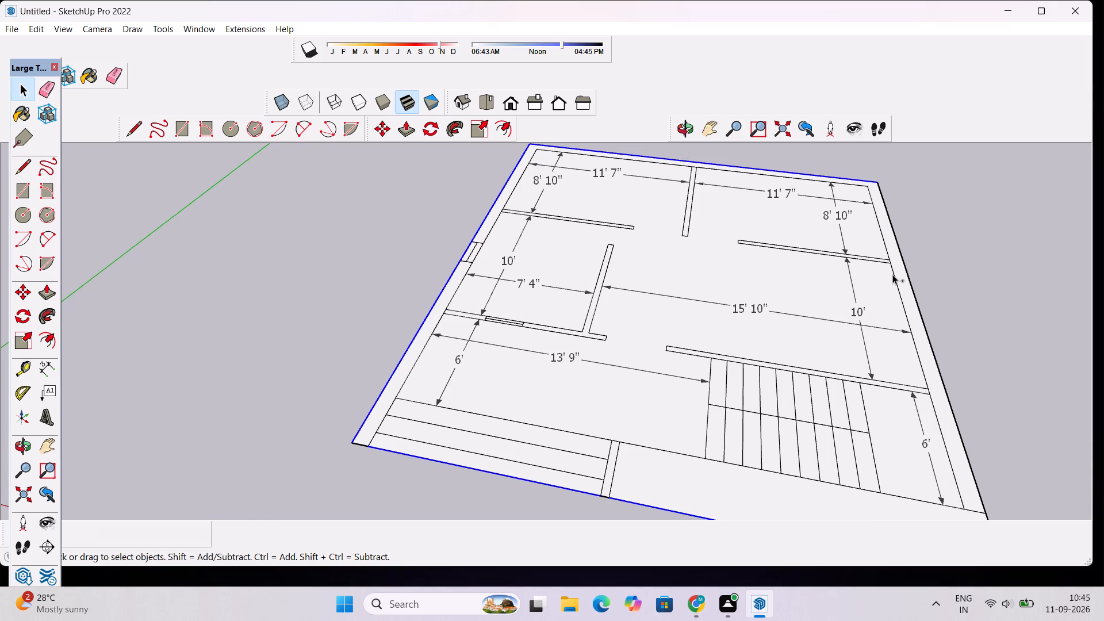
{"action": "left_click", "coordinate": [906, 269], "text": "ctrl"}
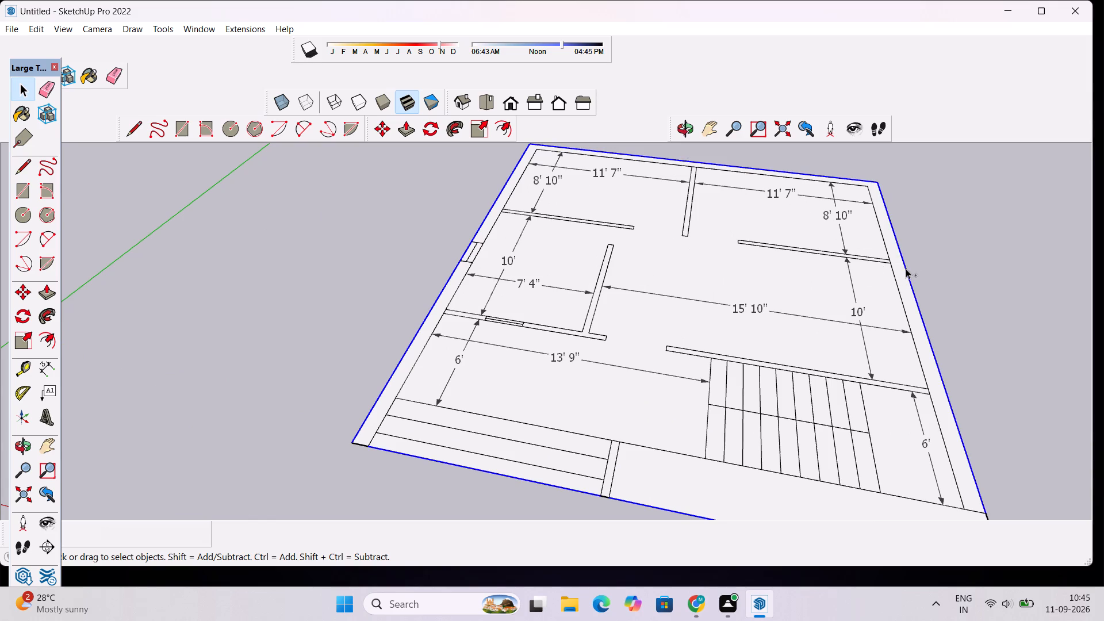
{"action": "scroll", "coordinate": [634, 207], "scroll_direction": "down", "scroll_amount": 10, "text": "ctrl"}
{"action": "scroll", "coordinate": [750, 316], "scroll_direction": "up", "scroll_amount": 10}
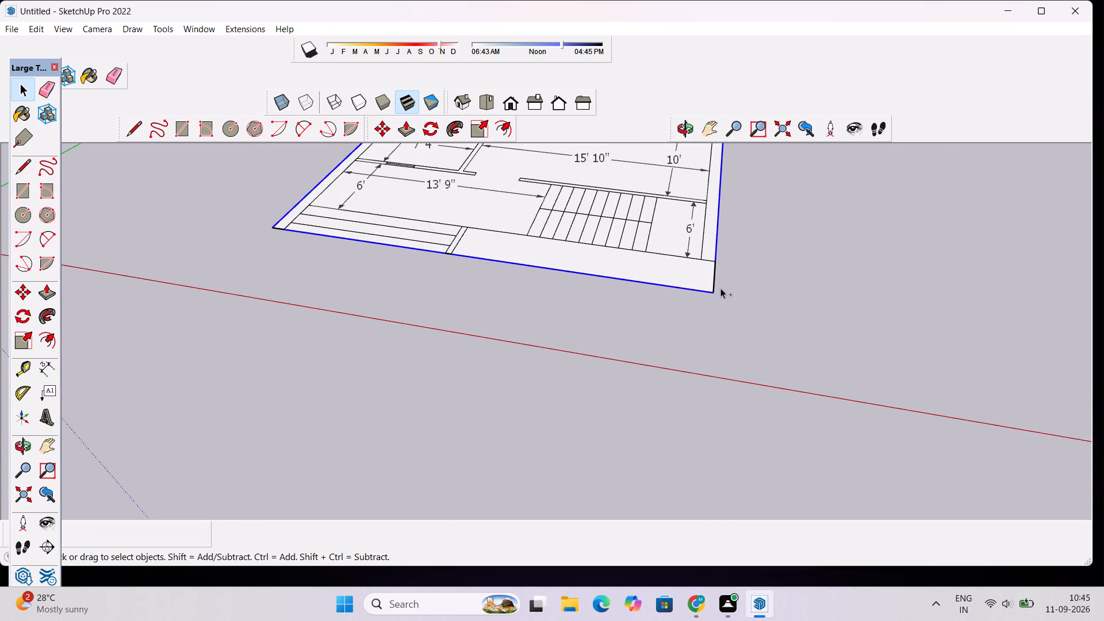
{"action": "scroll", "coordinate": [708, 264], "scroll_direction": "up", "scroll_amount": 3, "text": "ctrl"}
{"action": "left_click", "coordinate": [714, 292], "text": "ctrl"}
{"action": "scroll", "coordinate": [714, 293], "scroll_direction": "down", "scroll_amount": 3}
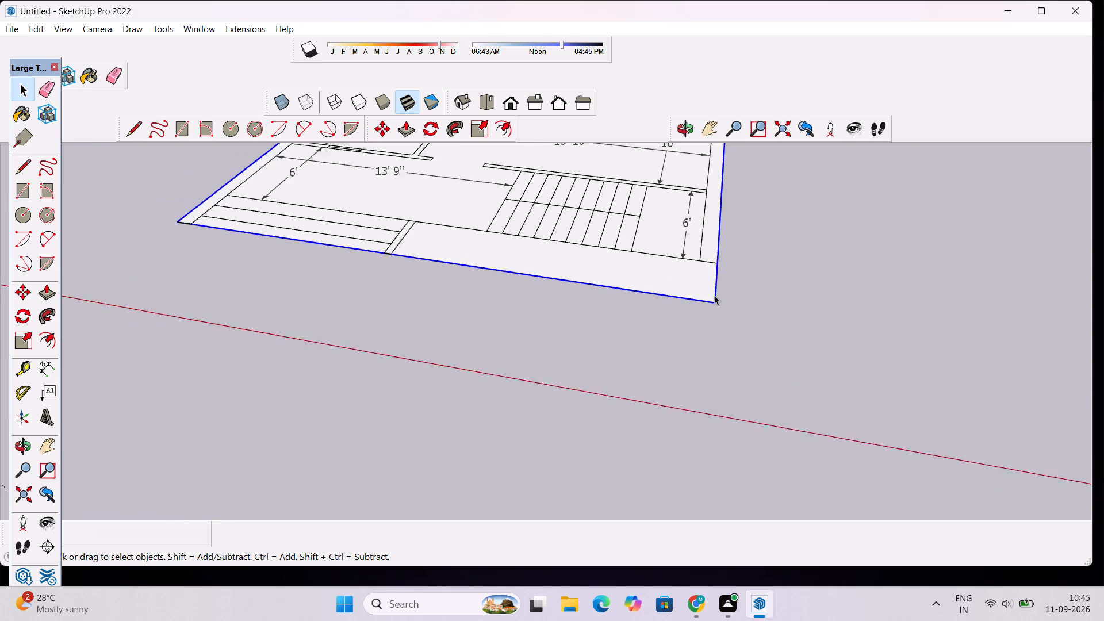
{"action": "scroll", "coordinate": [714, 295], "scroll_direction": "down", "scroll_amount": 2}
{"action": "key", "text": "m"}
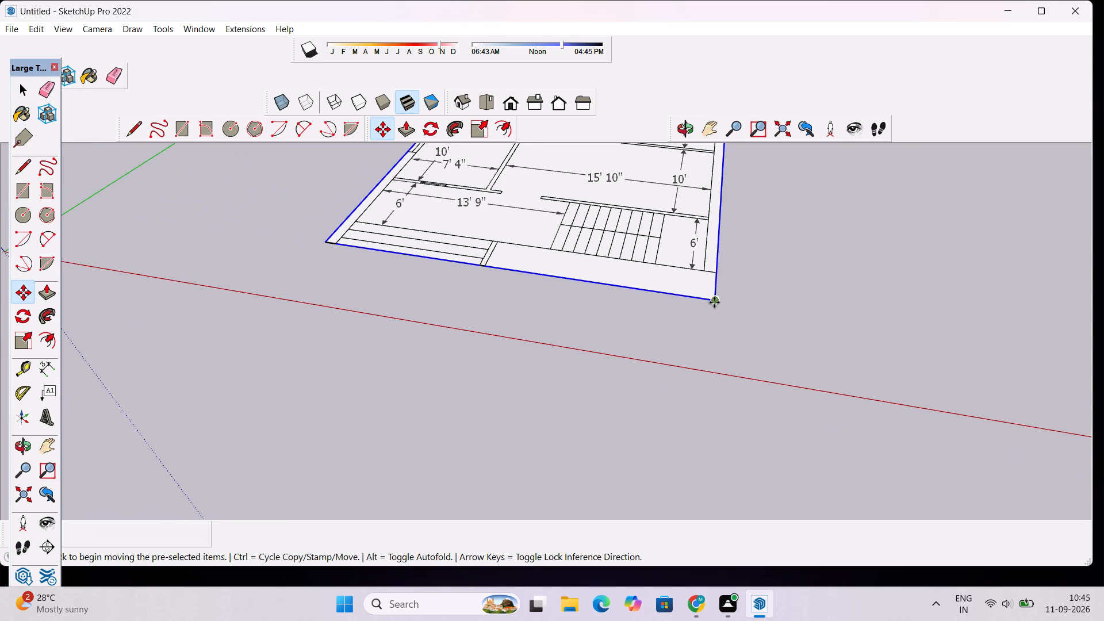
{"action": "left_click", "coordinate": [714, 302]}
{"action": "scroll", "coordinate": [804, 325], "scroll_direction": "down", "scroll_amount": 6}
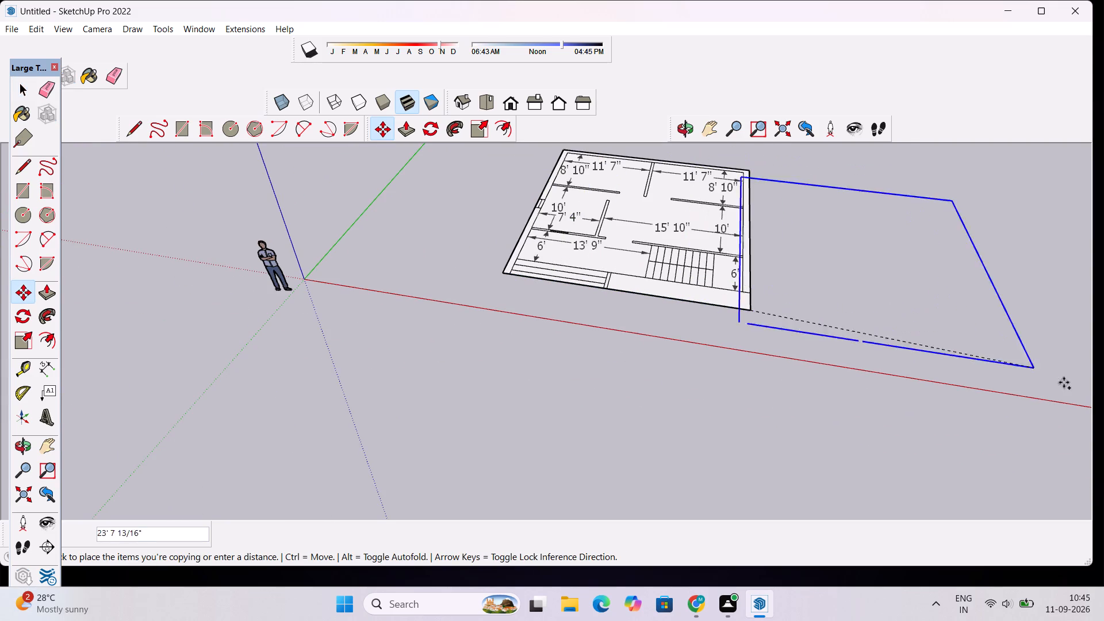
{"action": "scroll", "coordinate": [1005, 385], "scroll_direction": "down", "scroll_amount": 20}
{"action": "scroll", "coordinate": [1005, 385], "scroll_direction": "down", "scroll_amount": 5}
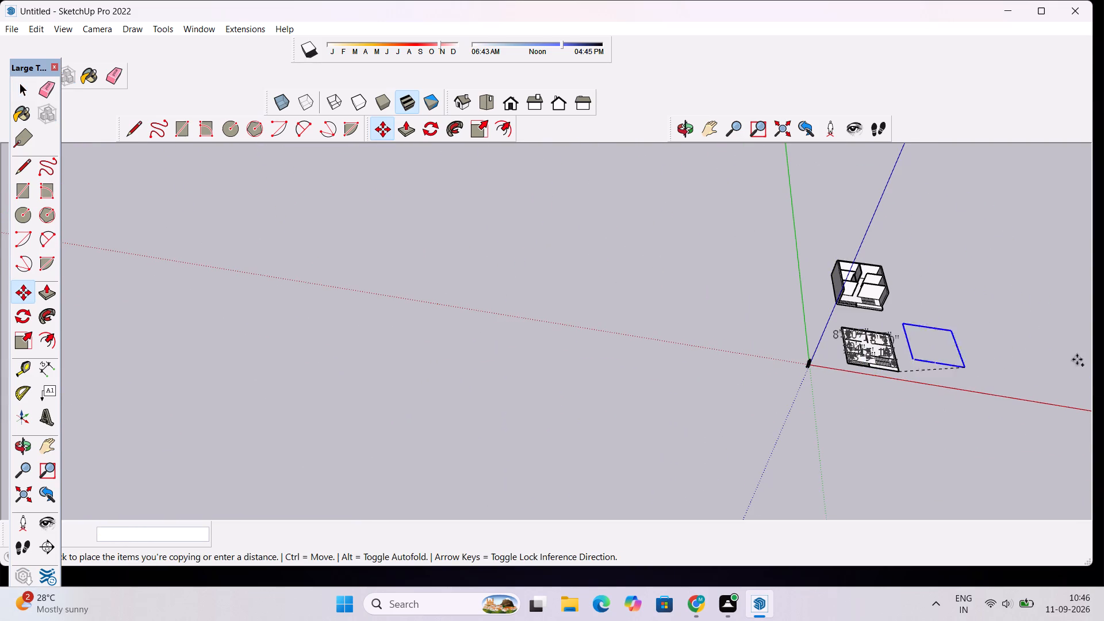
{"action": "scroll", "coordinate": [1050, 374], "scroll_direction": "up", "scroll_amount": 12}
{"action": "scroll", "coordinate": [1017, 401], "scroll_direction": "up", "scroll_amount": 9}
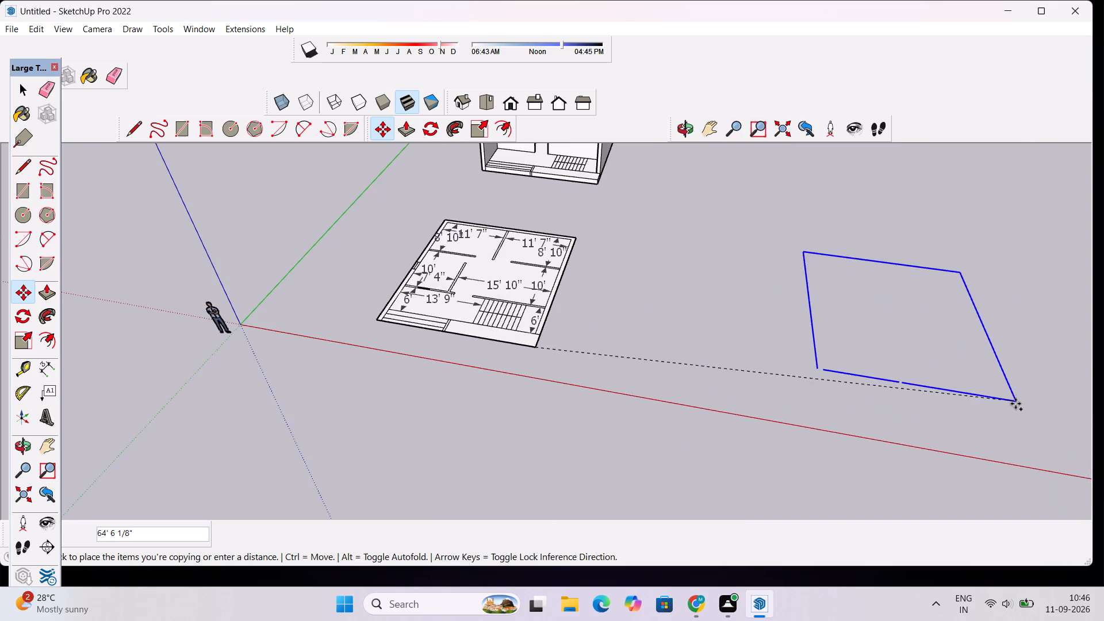
{"action": "left_click", "coordinate": [1017, 435]}
Draw a short line closing the gap midway along the front edge of the copied outline.
{"action": "scroll", "coordinate": [1019, 405], "scroll_direction": "up", "scroll_amount": 4}
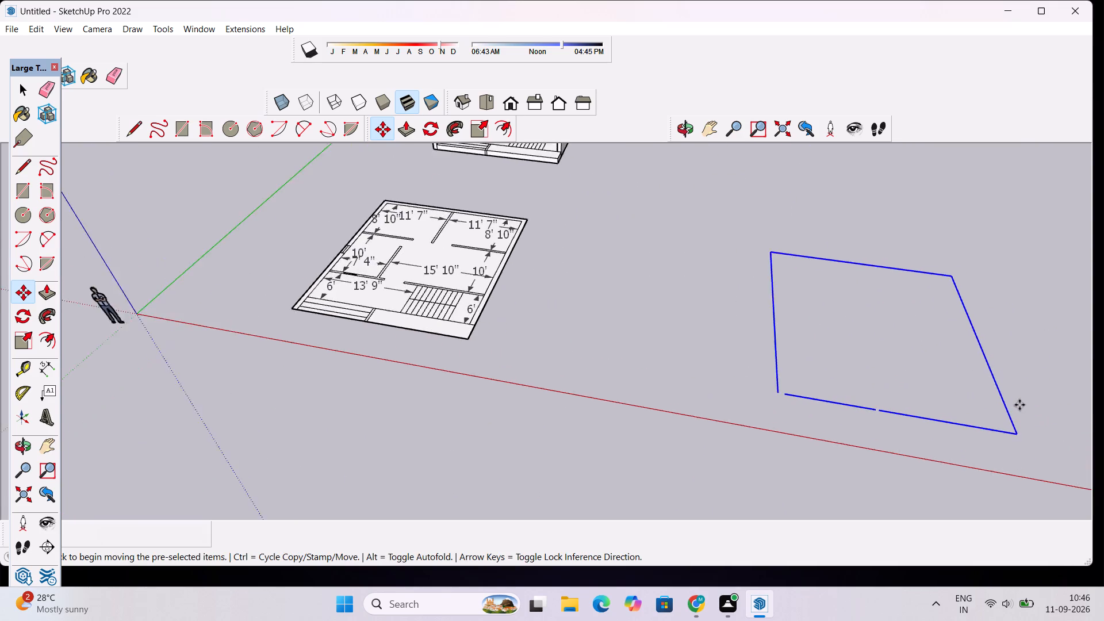
{"action": "scroll", "coordinate": [1019, 405], "scroll_direction": "up", "scroll_amount": 13}
{"action": "key", "text": "space"}
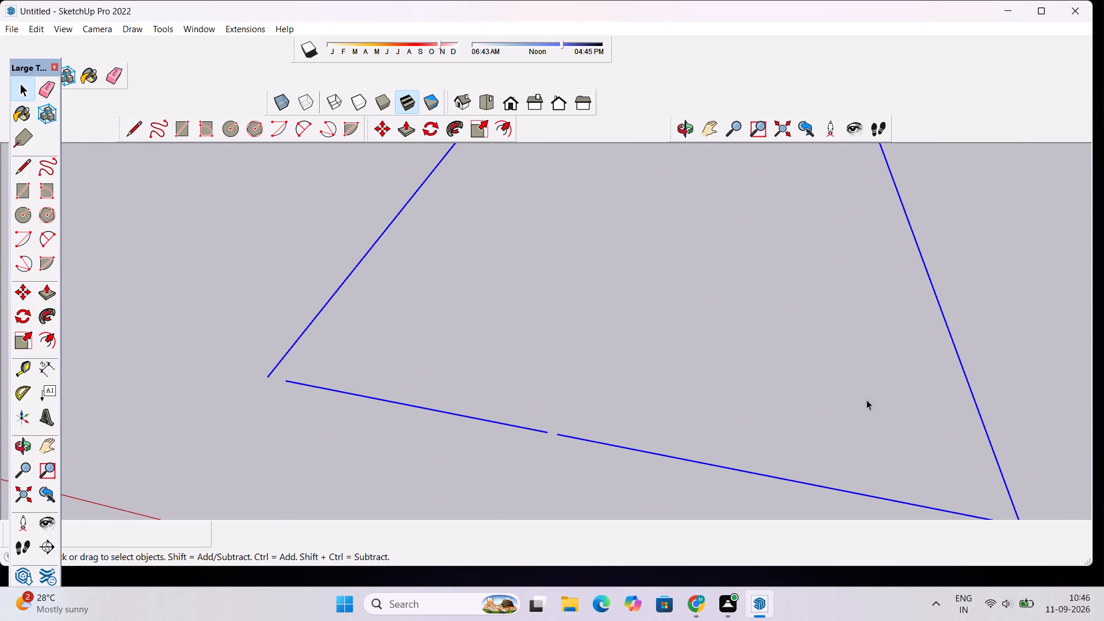
{"action": "scroll", "coordinate": [600, 455], "scroll_direction": "down", "scroll_amount": 5}
{"action": "scroll", "coordinate": [596, 457], "scroll_direction": "up", "scroll_amount": 3}
{"action": "key", "text": "l"}
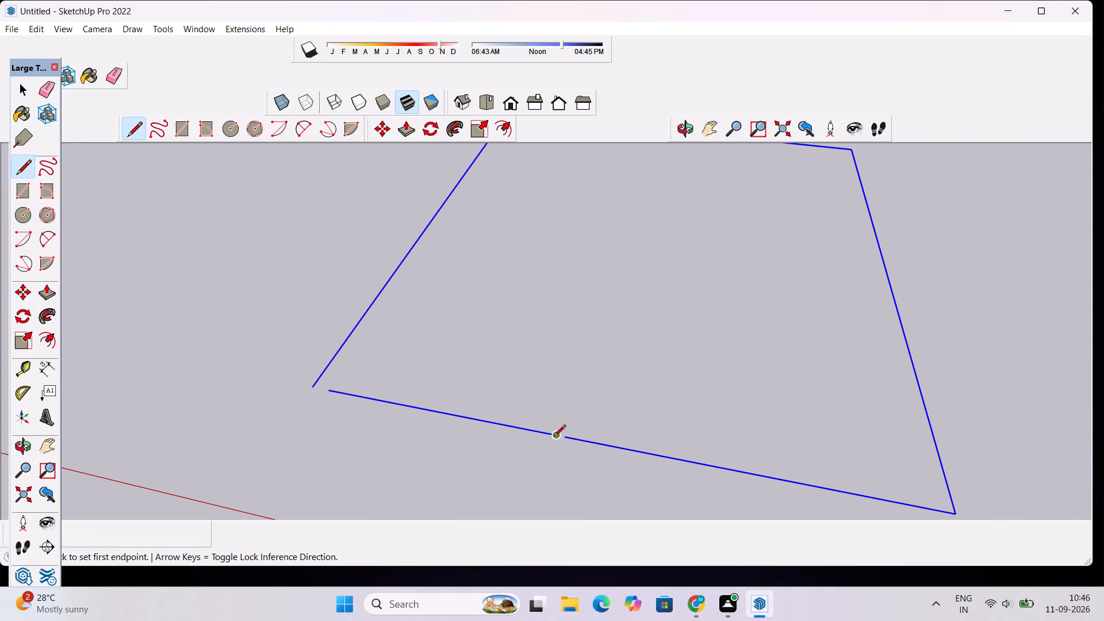
{"action": "scroll", "coordinate": [566, 440], "scroll_direction": "up", "scroll_amount": 5}
{"action": "left_click", "coordinate": [563, 435]}
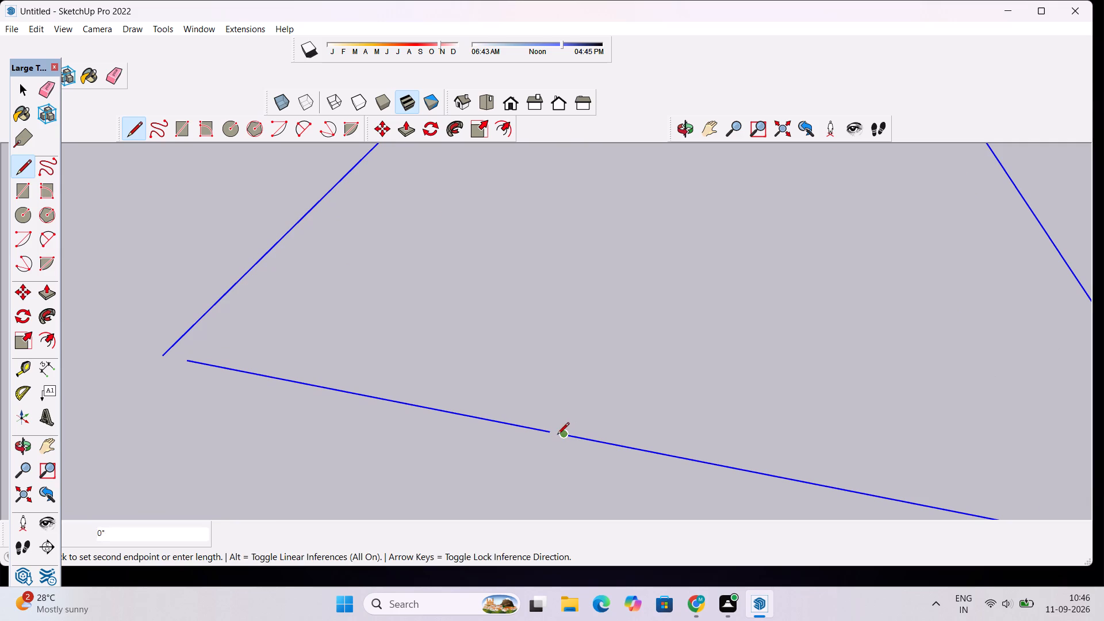
{"action": "left_click", "coordinate": [546, 433]}
{"action": "key", "text": "space"}
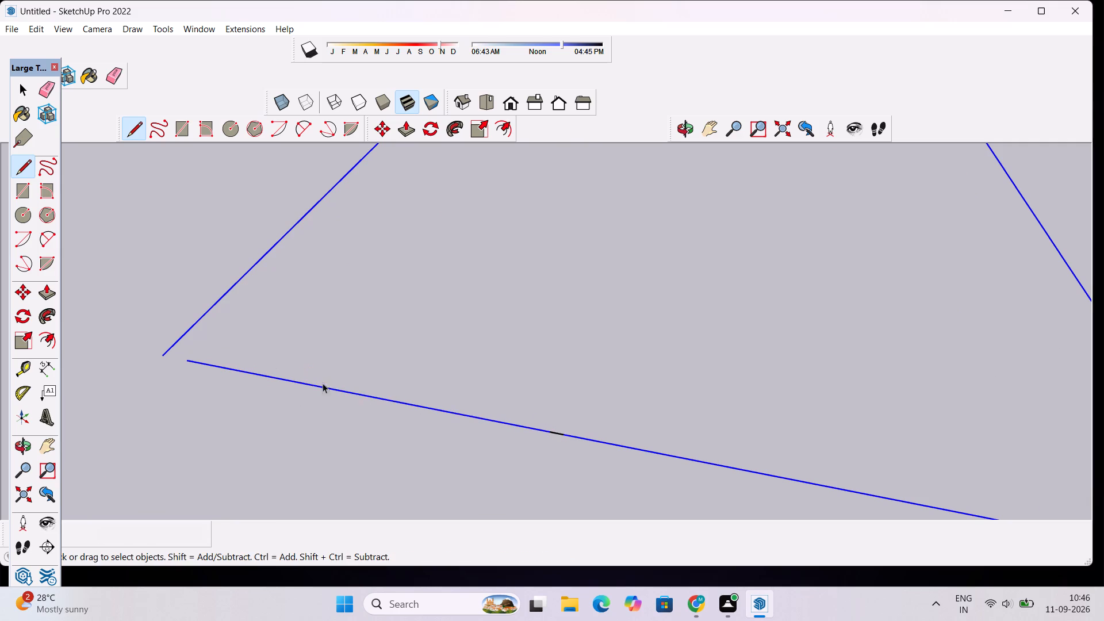
Draw a short line across the open gap at the front corner nearest the plan, closing the copied outline into a face.
{"action": "key", "text": "l"}
{"action": "scroll", "coordinate": [139, 358], "scroll_direction": "up", "scroll_amount": 6}
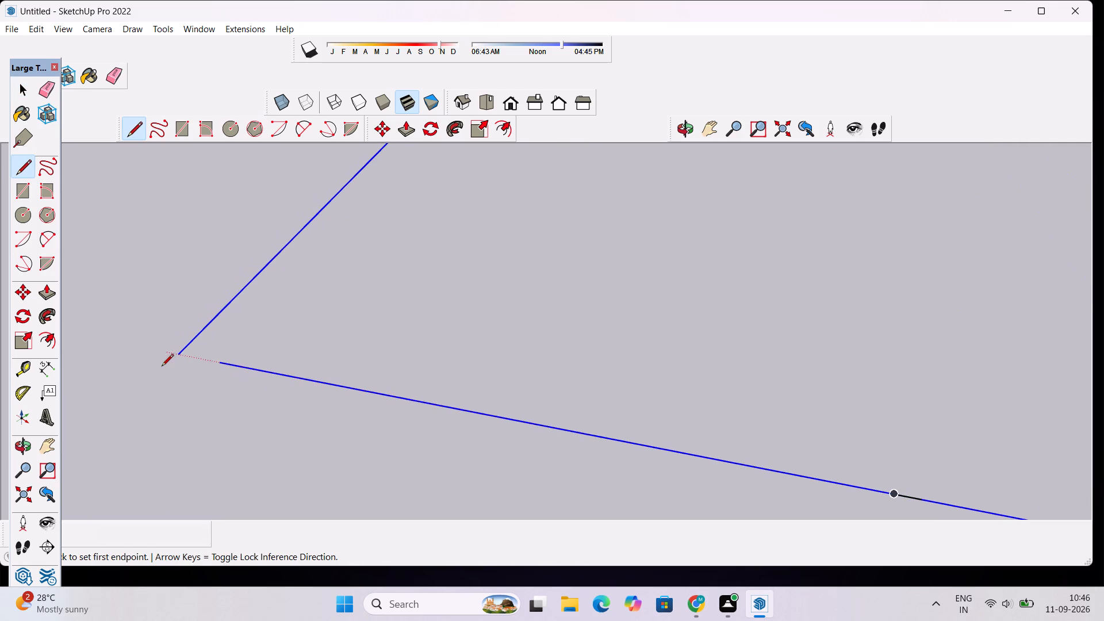
{"action": "left_click", "coordinate": [178, 355]}
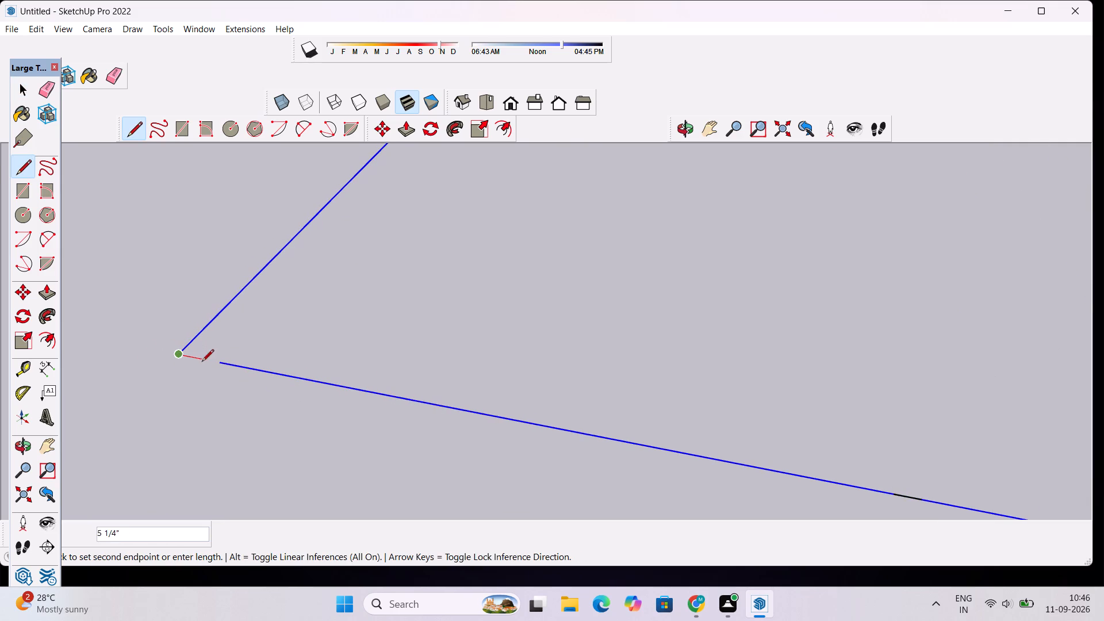
{"action": "left_click", "coordinate": [221, 368]}
{"action": "key", "text": "space"}
{"action": "scroll", "coordinate": [220, 356], "scroll_direction": "down", "scroll_amount": 3}
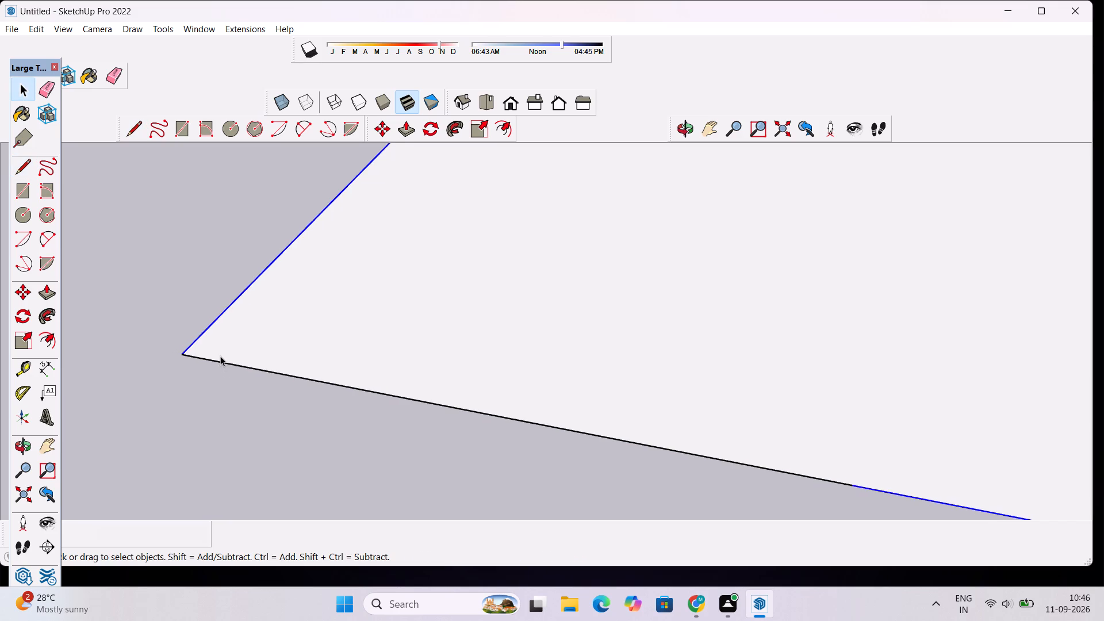
{"action": "scroll", "coordinate": [220, 356], "scroll_direction": "down", "scroll_amount": 1}
{"action": "left_click", "coordinate": [172, 263]}
Push/Pull the closed outline's face by 6" to form a solid slab.
{"action": "scroll", "coordinate": [180, 264], "scroll_direction": "down", "scroll_amount": 20}
{"action": "scroll", "coordinate": [180, 264], "scroll_direction": "down", "scroll_amount": 2}
{"action": "scroll", "coordinate": [305, 183], "scroll_direction": "up", "scroll_amount": 2}
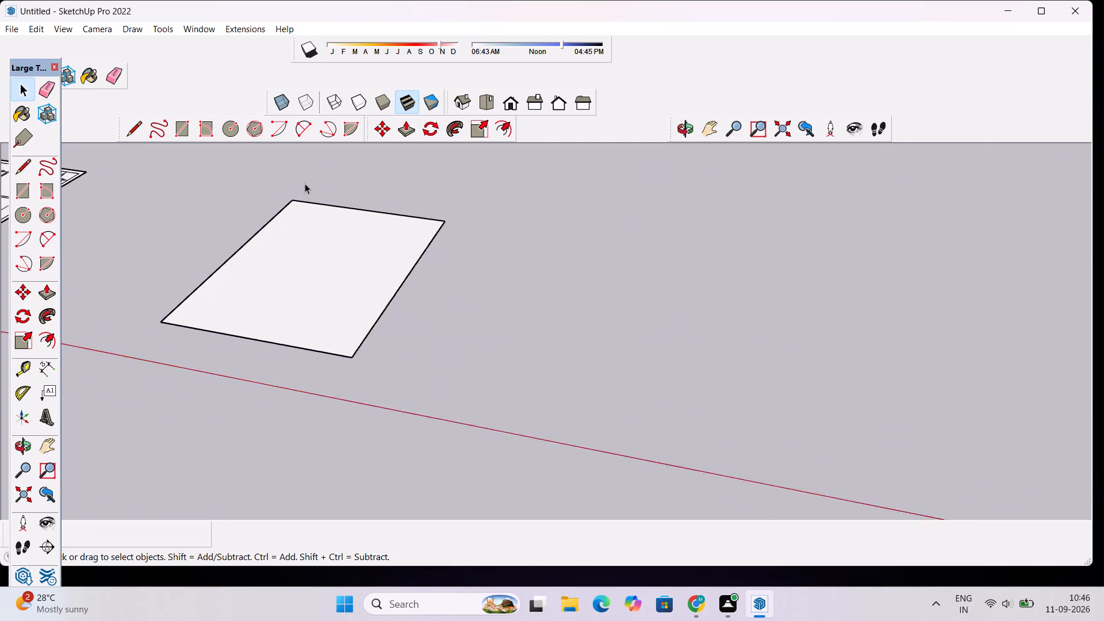
{"action": "scroll", "coordinate": [305, 183], "scroll_direction": "up", "scroll_amount": 4}
{"action": "scroll", "coordinate": [273, 198], "scroll_direction": "down", "scroll_amount": 6}
{"action": "left_click", "coordinate": [303, 254]}
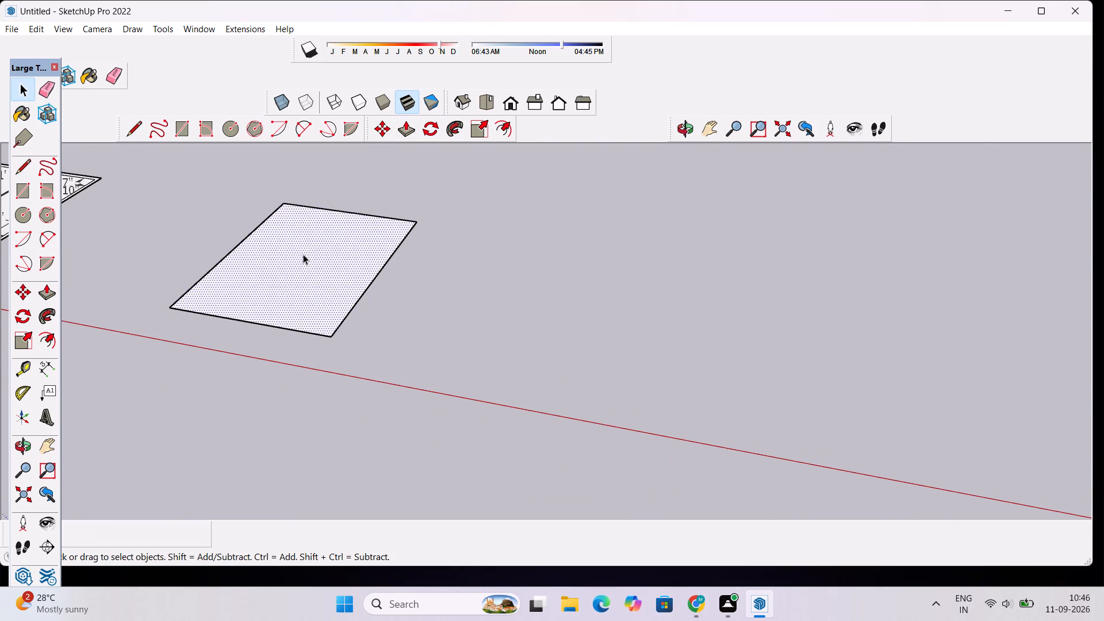
{"action": "key", "text": "p"}
{"action": "left_click", "coordinate": [303, 254]}
{"action": "type", "text": "6\""}
{"action": "key", "text": "Return"}
Erase the stray vertical edges on the slab's front side, both midway along it and near its corner.
{"action": "scroll", "coordinate": [160, 388], "scroll_direction": "up", "scroll_amount": 3}
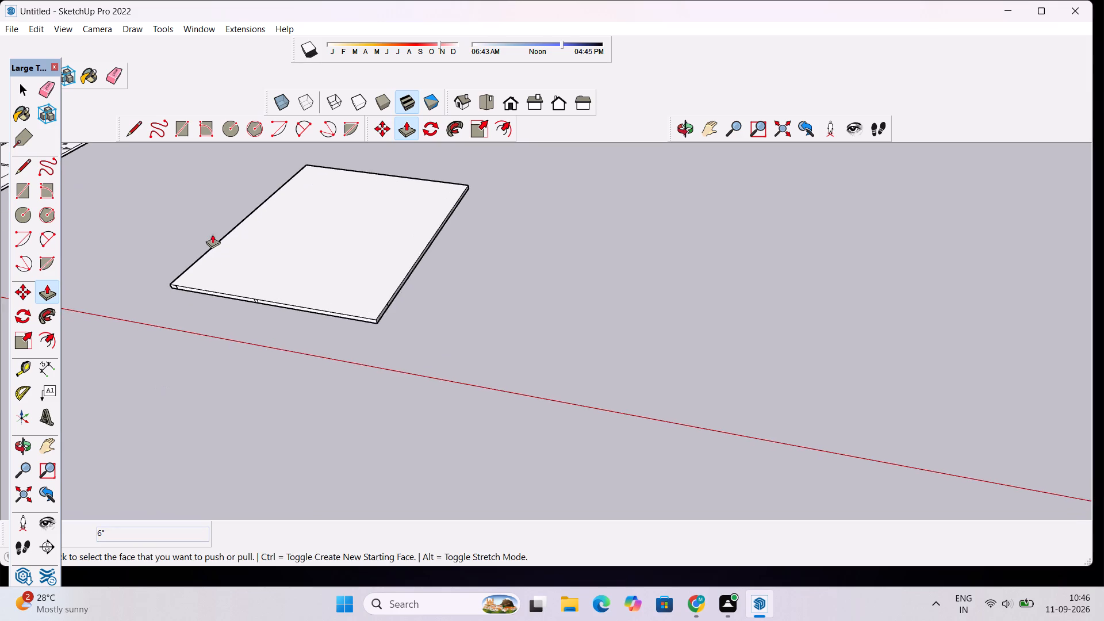
{"action": "scroll", "coordinate": [213, 233], "scroll_direction": "up", "scroll_amount": 16}
{"action": "key", "text": "e"}
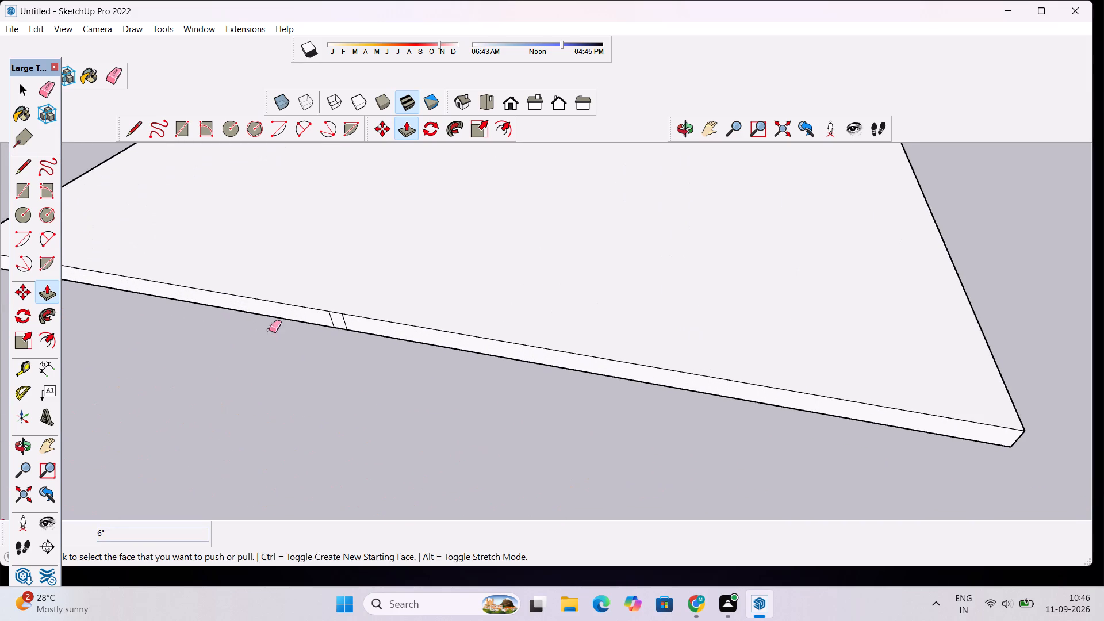
{"action": "left_click_drag", "start_coordinate": [359, 322], "coordinate": [311, 318]}
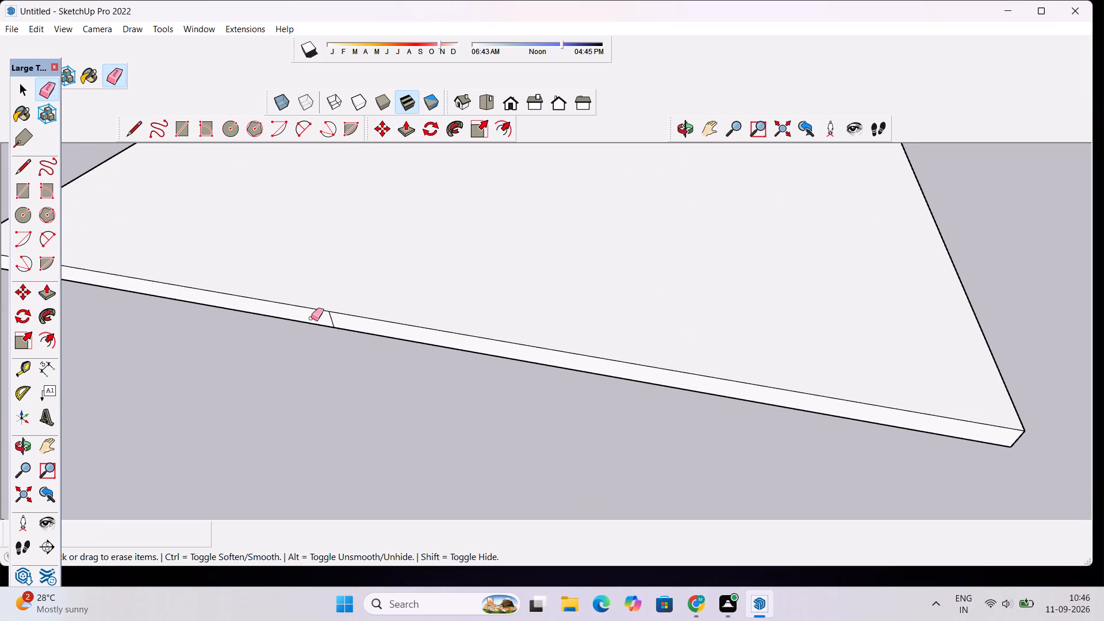
{"action": "left_click_drag", "start_coordinate": [322, 317], "coordinate": [335, 319]}
{"action": "scroll", "coordinate": [319, 333], "scroll_direction": "down", "scroll_amount": 10}
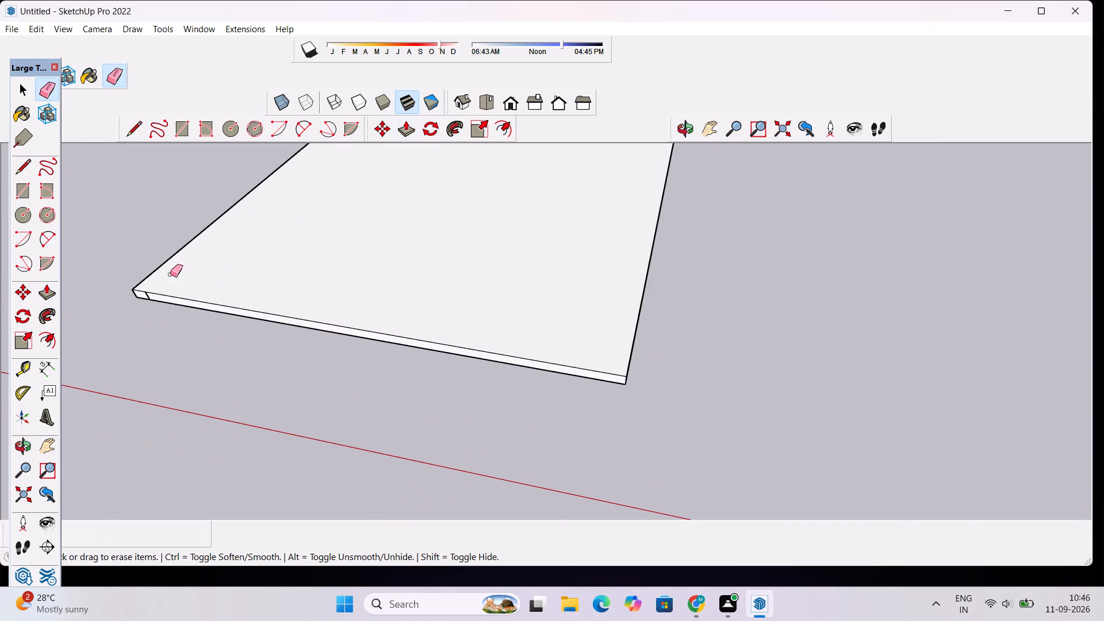
{"action": "scroll", "coordinate": [162, 310], "scroll_direction": "up", "scroll_amount": 20}
{"action": "scroll", "coordinate": [162, 310], "scroll_direction": "up", "scroll_amount": 2}
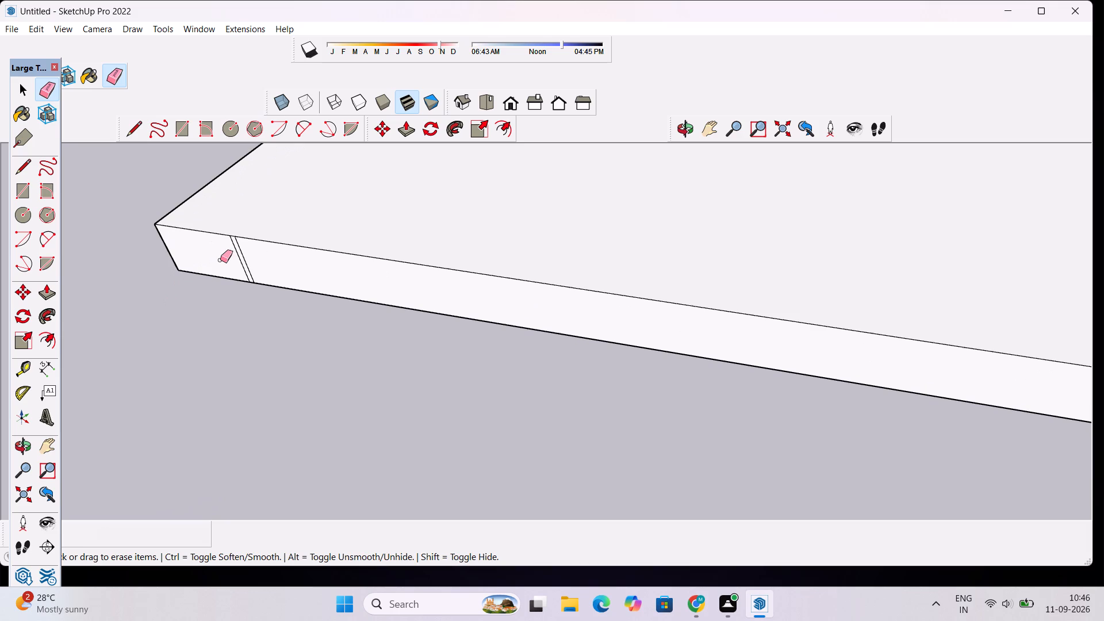
{"action": "left_click_drag", "start_coordinate": [218, 259], "coordinate": [255, 258]}
{"action": "scroll", "coordinate": [234, 264], "scroll_direction": "down", "scroll_amount": 12}
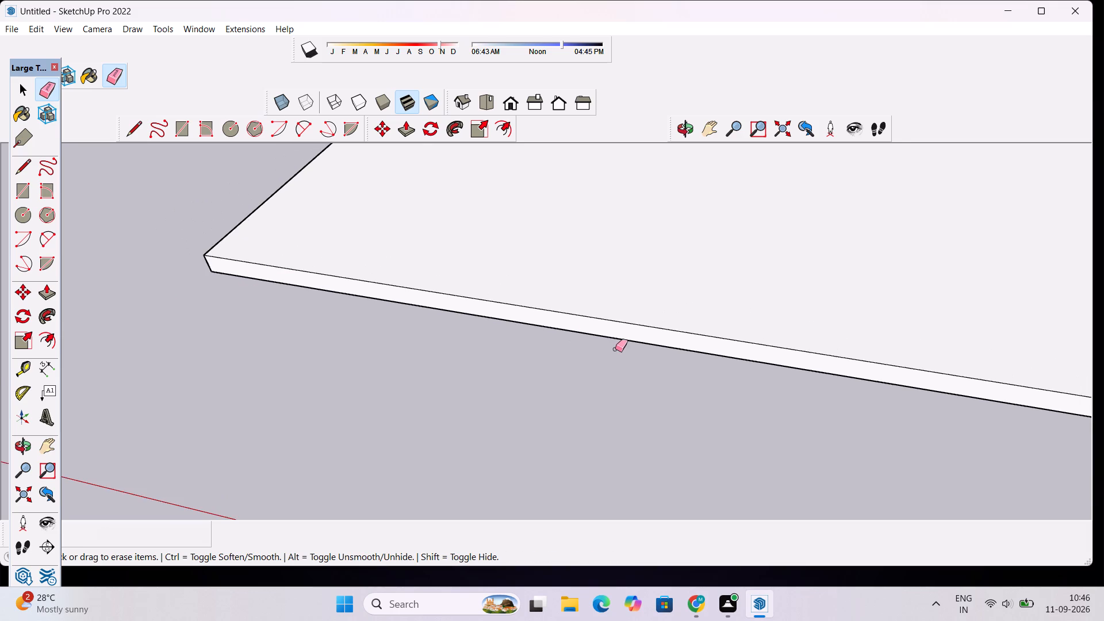
{"action": "scroll", "coordinate": [617, 350], "scroll_direction": "down", "scroll_amount": 6}
{"action": "scroll", "coordinate": [516, 315], "scroll_direction": "down", "scroll_amount": 6}
Erase the stray vertical edge on the slab's side facing away from the dimensioned plan.
{"action": "left_click", "coordinate": [685, 121]}
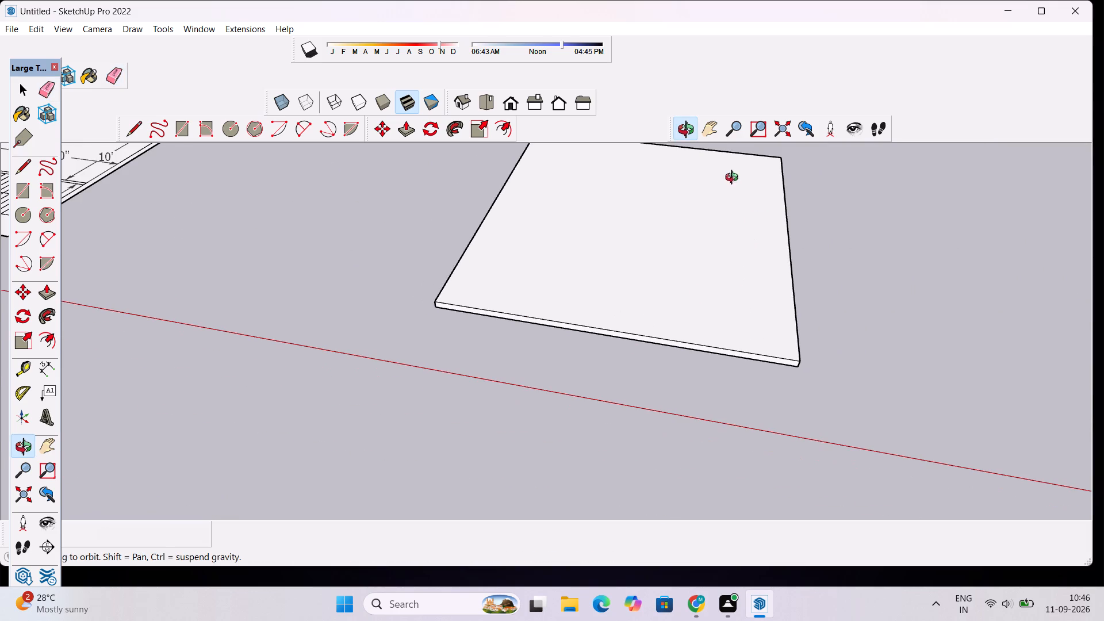
{"action": "left_click_drag", "start_coordinate": [719, 181], "coordinate": [428, 137]}
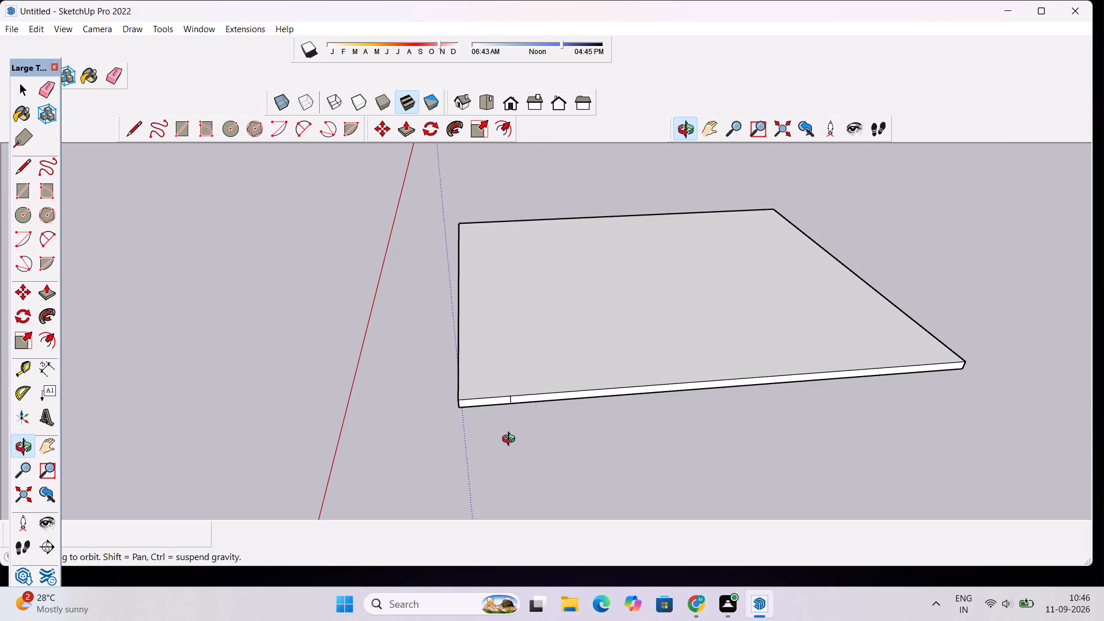
{"action": "key", "text": "e"}
{"action": "key", "text": "e"}
{"action": "key", "text": "e"}
{"action": "key", "text": "e"}
{"action": "scroll", "coordinate": [511, 440], "scroll_direction": "up", "scroll_amount": 5}
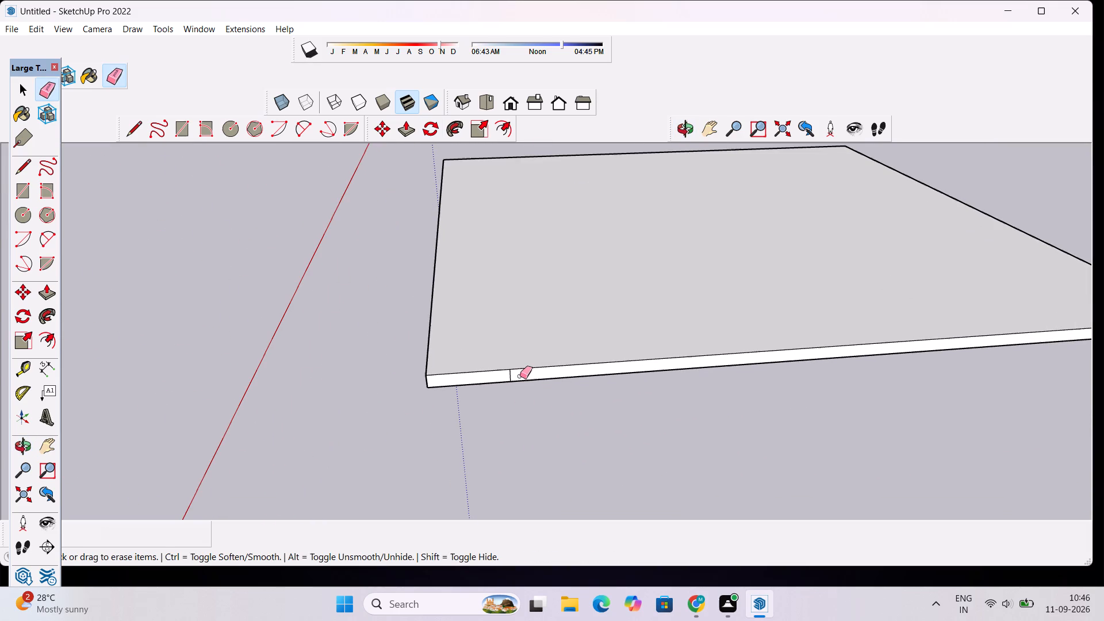
{"action": "left_click_drag", "start_coordinate": [520, 376], "coordinate": [491, 375]}
Erase the two stray vertical edges on the slab's side facing the dimensioned plan.
{"action": "scroll", "coordinate": [451, 378], "scroll_direction": "down", "scroll_amount": 6}
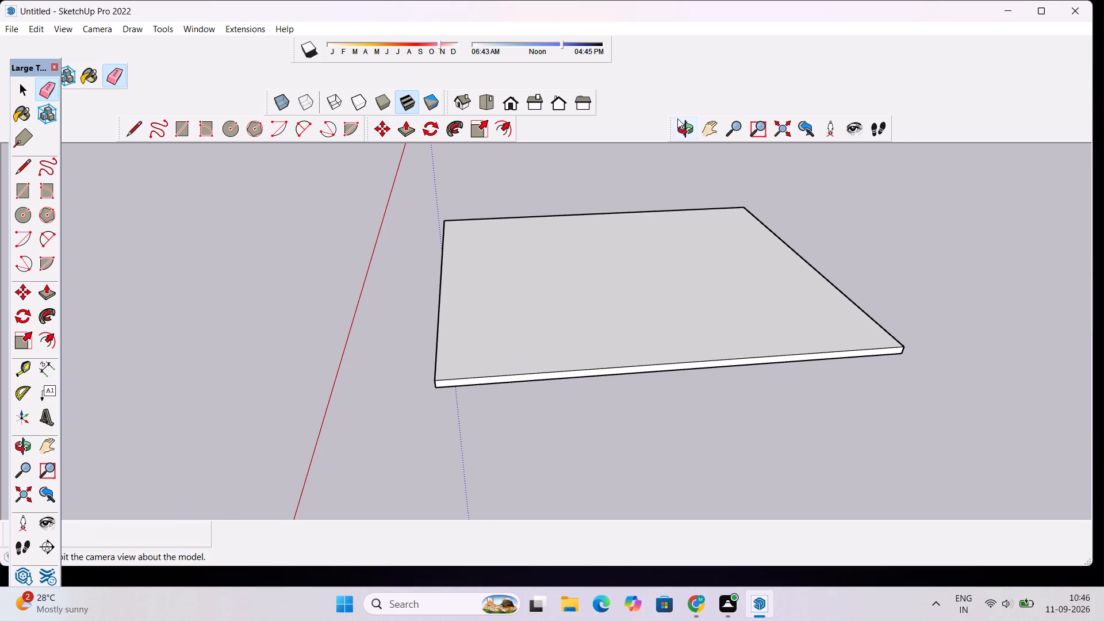
{"action": "left_click", "coordinate": [678, 128]}
{"action": "left_click_drag", "start_coordinate": [504, 241], "coordinate": [998, 263]}
{"action": "left_click_drag", "start_coordinate": [443, 312], "coordinate": [902, 237]}
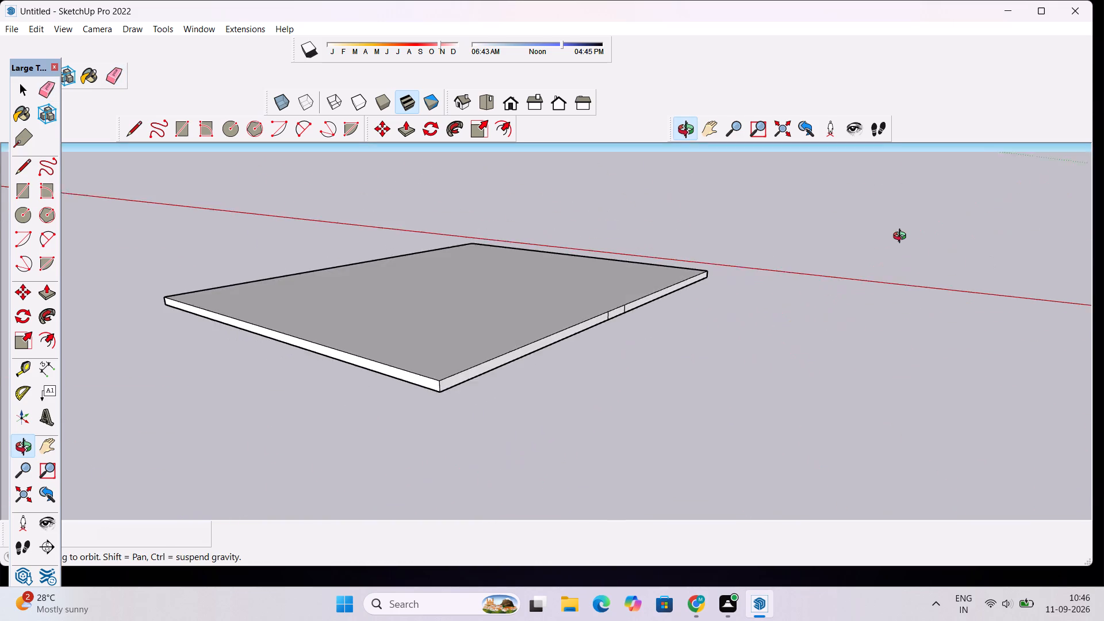
{"action": "left_click_drag", "start_coordinate": [902, 237], "coordinate": [704, 279]}
{"action": "scroll", "coordinate": [432, 369], "scroll_direction": "up", "scroll_amount": 5}
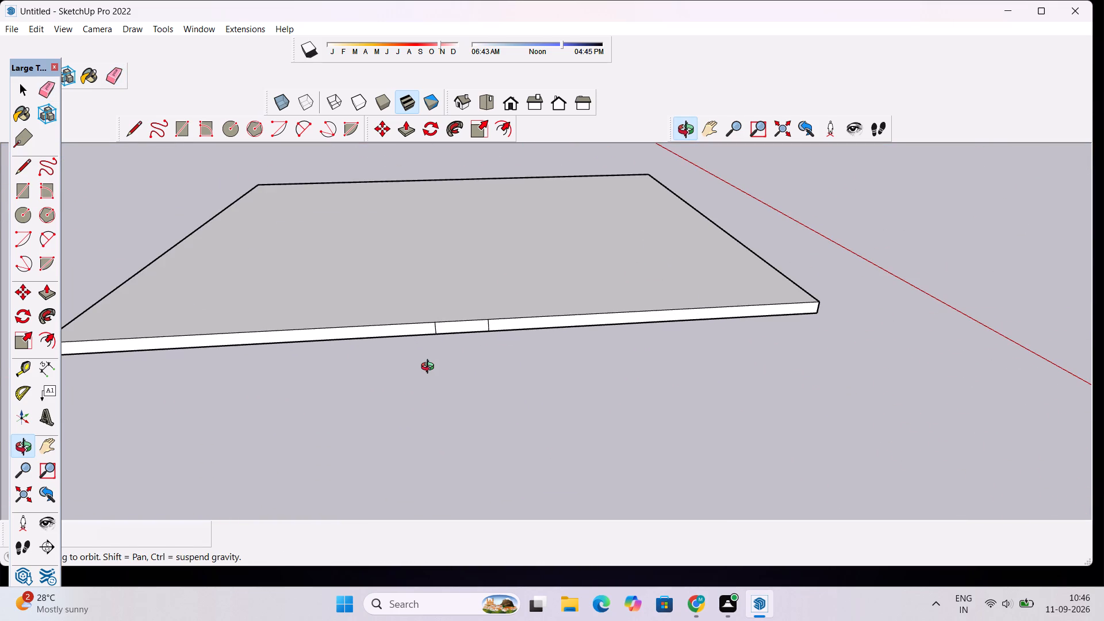
{"action": "key", "text": "e"}
{"action": "scroll", "coordinate": [442, 341], "scroll_direction": "up", "scroll_amount": 6}
{"action": "left_click_drag", "start_coordinate": [537, 309], "coordinate": [523, 311]}
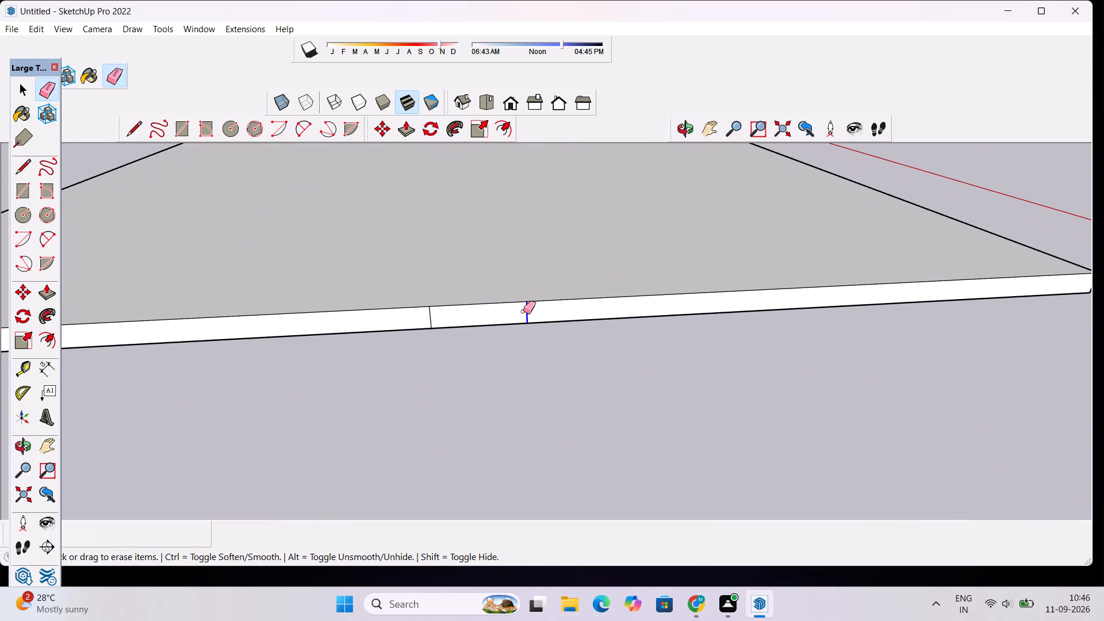
{"action": "left_click_drag", "start_coordinate": [523, 311], "coordinate": [411, 327]}
Check the slab's remaining sides and examine the dimensioned plan's rooms and interior walls from above.
{"action": "scroll", "coordinate": [410, 327], "scroll_direction": "down", "scroll_amount": 13}
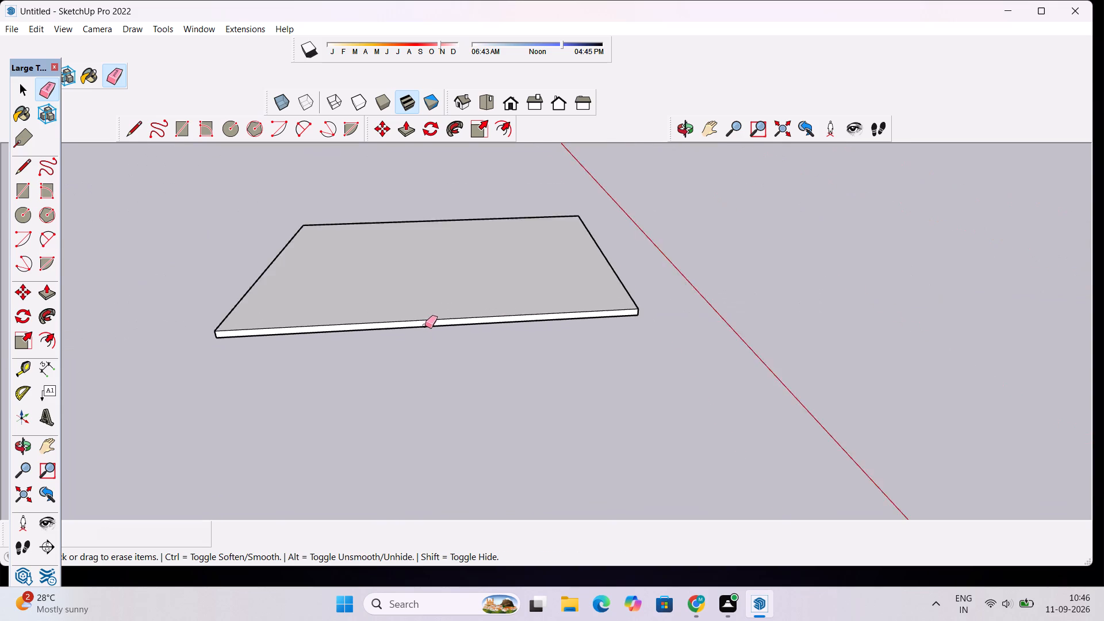
{"action": "scroll", "coordinate": [425, 325], "scroll_direction": "down", "scroll_amount": 4}
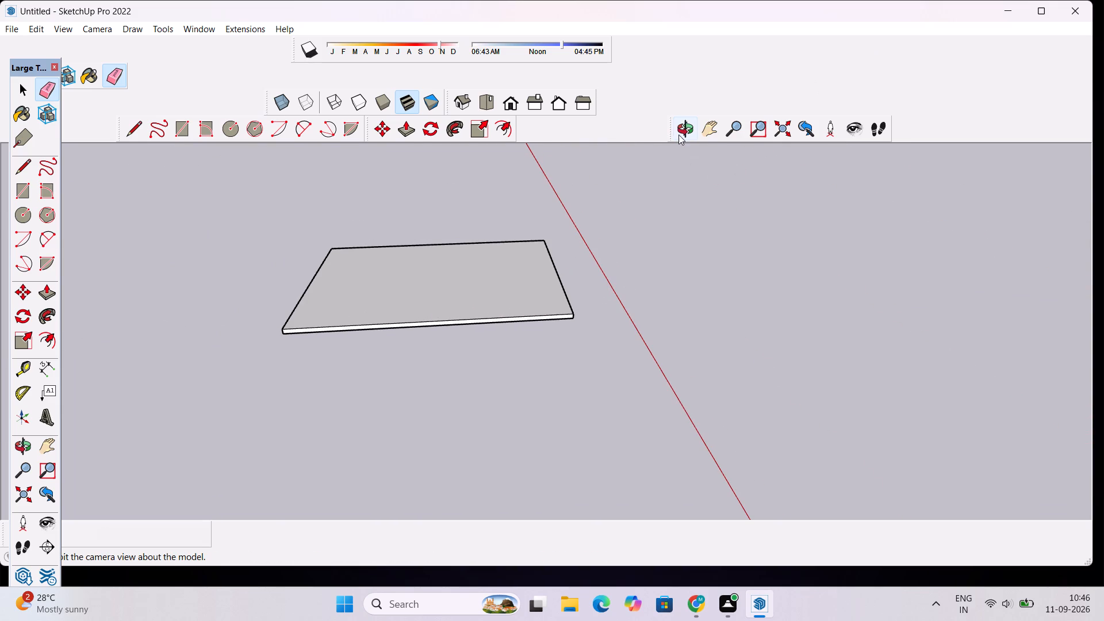
{"action": "left_click", "coordinate": [678, 135]}
{"action": "left_click_drag", "start_coordinate": [338, 297], "coordinate": [806, 252]}
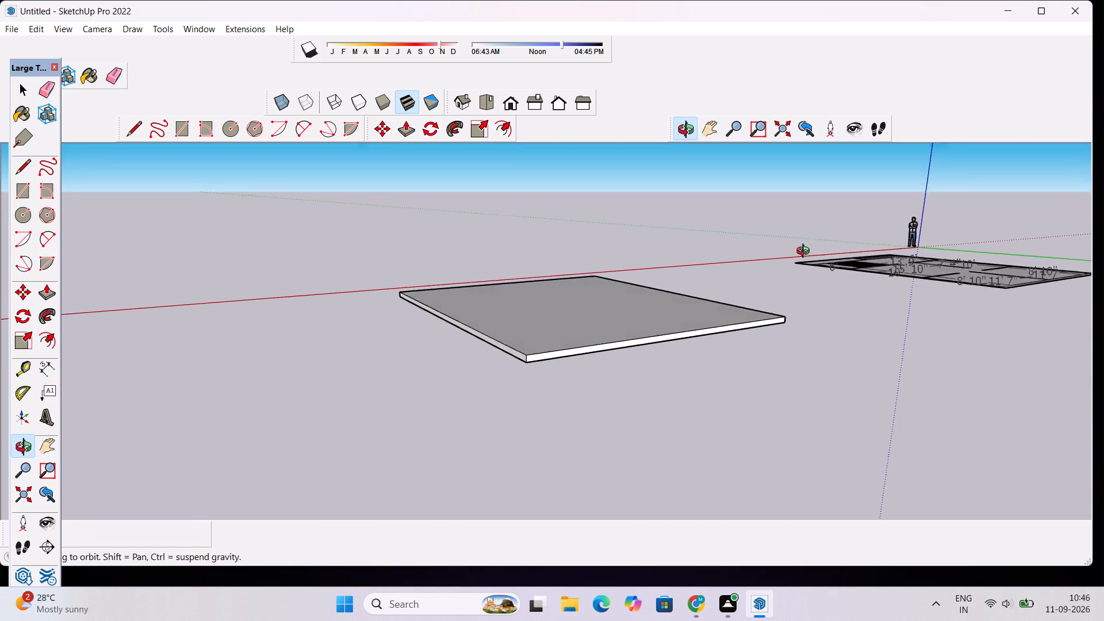
{"action": "left_click_drag", "start_coordinate": [806, 252], "coordinate": [1103, 223]}
{"action": "scroll", "coordinate": [499, 258], "scroll_direction": "up", "scroll_amount": 3}
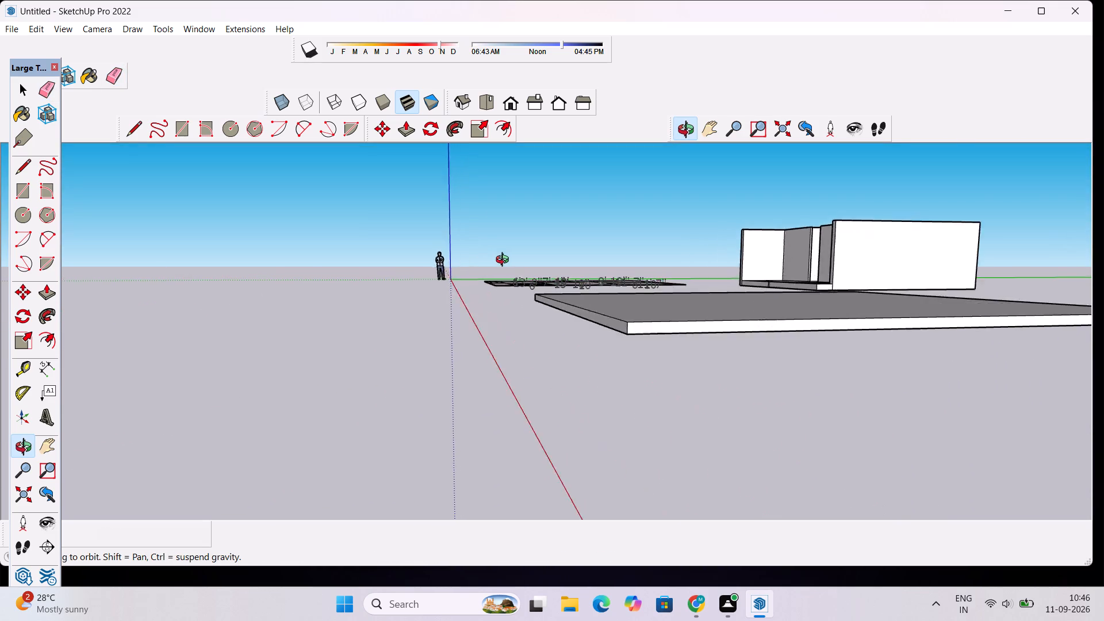
{"action": "scroll", "coordinate": [505, 262], "scroll_direction": "down", "scroll_amount": 4}
{"action": "left_click_drag", "start_coordinate": [429, 303], "coordinate": [829, 432]}
{"action": "scroll", "coordinate": [595, 368], "scroll_direction": "up", "scroll_amount": 6}
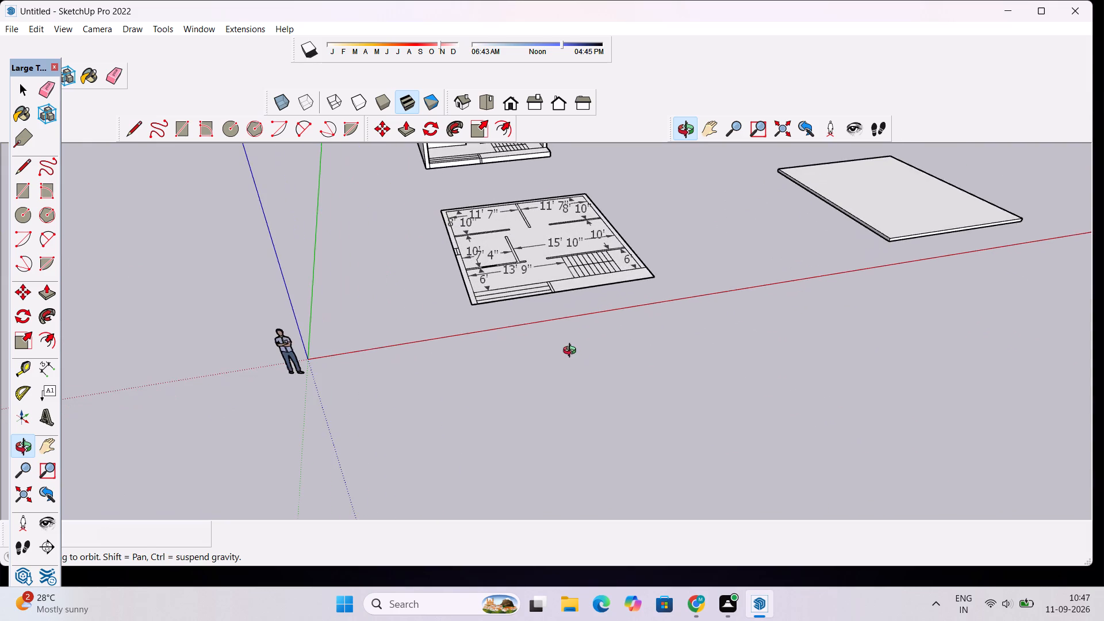
{"action": "left_click_drag", "start_coordinate": [585, 279], "coordinate": [561, 534]}
{"action": "left_click_drag", "start_coordinate": [511, 333], "coordinate": [516, 240]}
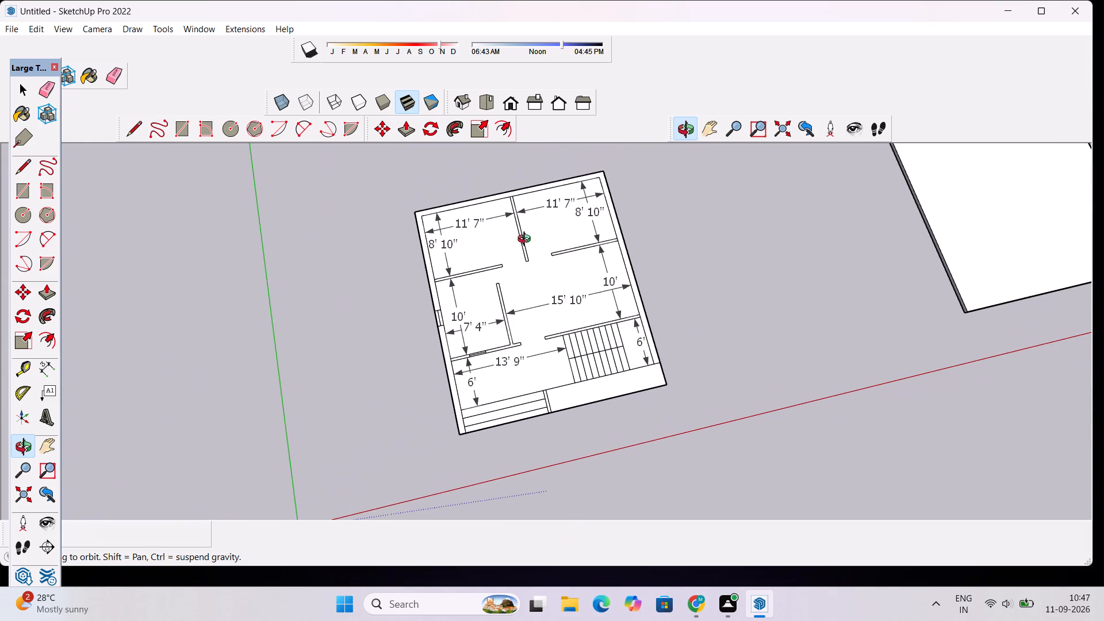
{"action": "scroll", "coordinate": [559, 216], "scroll_direction": "up", "scroll_amount": 16}
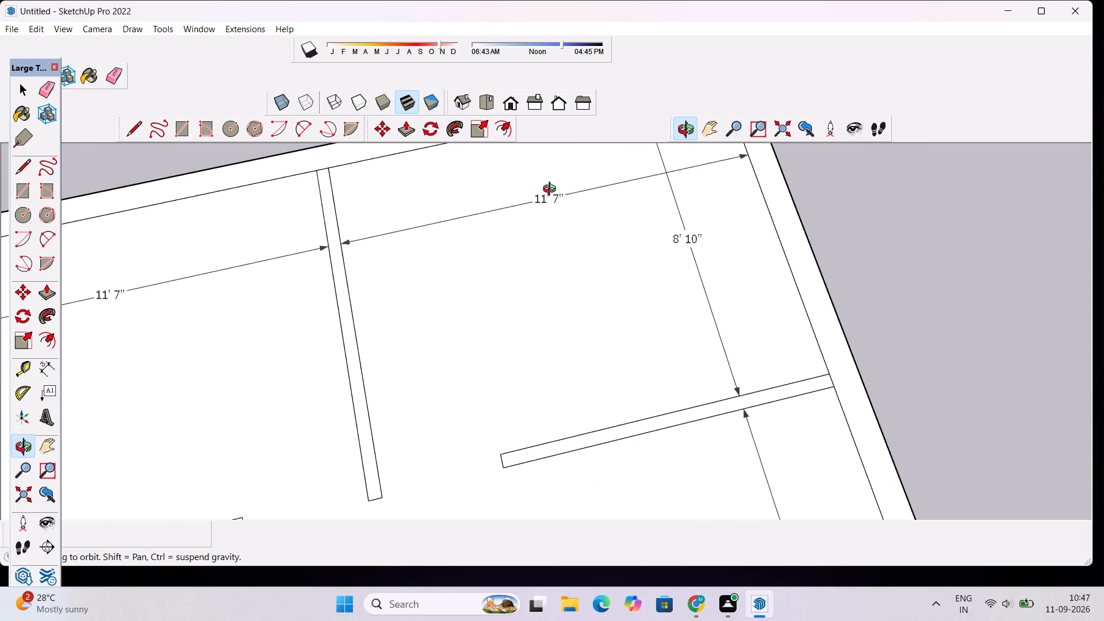
{"action": "scroll", "coordinate": [551, 177], "scroll_direction": "down", "scroll_amount": 20}
{"action": "scroll", "coordinate": [551, 177], "scroll_direction": "down", "scroll_amount": 6}
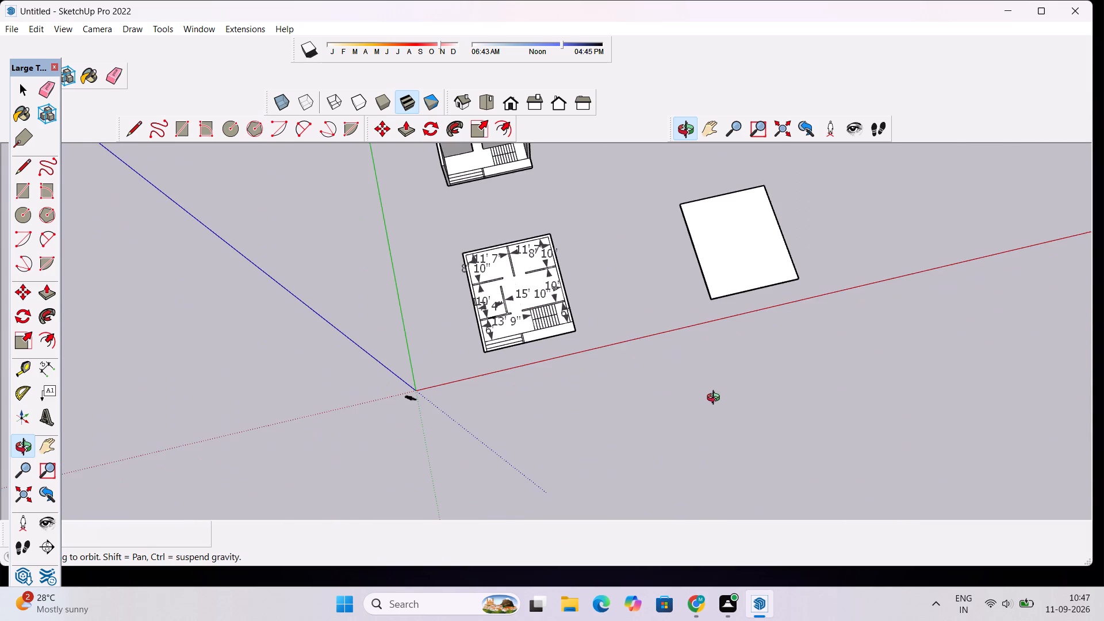
Examine the walled house, the dimensioned plan and the slab together, from low angles and from above.
{"action": "left_click_drag", "start_coordinate": [716, 399], "coordinate": [645, 217]}
{"action": "scroll", "coordinate": [555, 209], "scroll_direction": "up", "scroll_amount": 10}
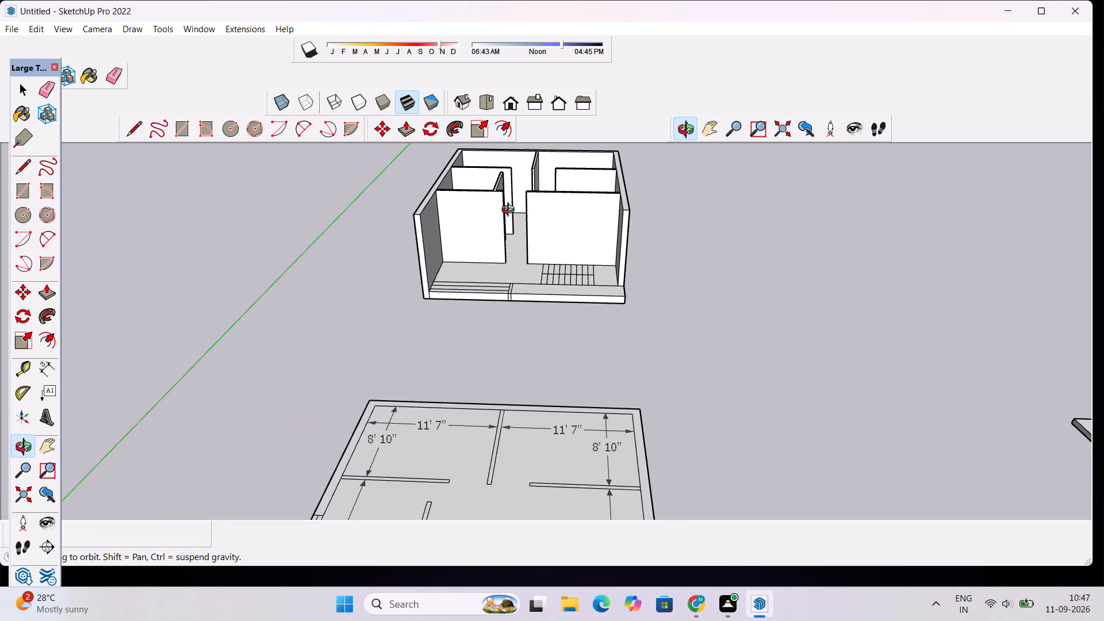
{"action": "left_click_drag", "start_coordinate": [498, 287], "coordinate": [526, 406]}
{"action": "scroll", "coordinate": [511, 266], "scroll_direction": "down", "scroll_amount": 4}
{"action": "scroll", "coordinate": [608, 260], "scroll_direction": "down", "scroll_amount": 5}
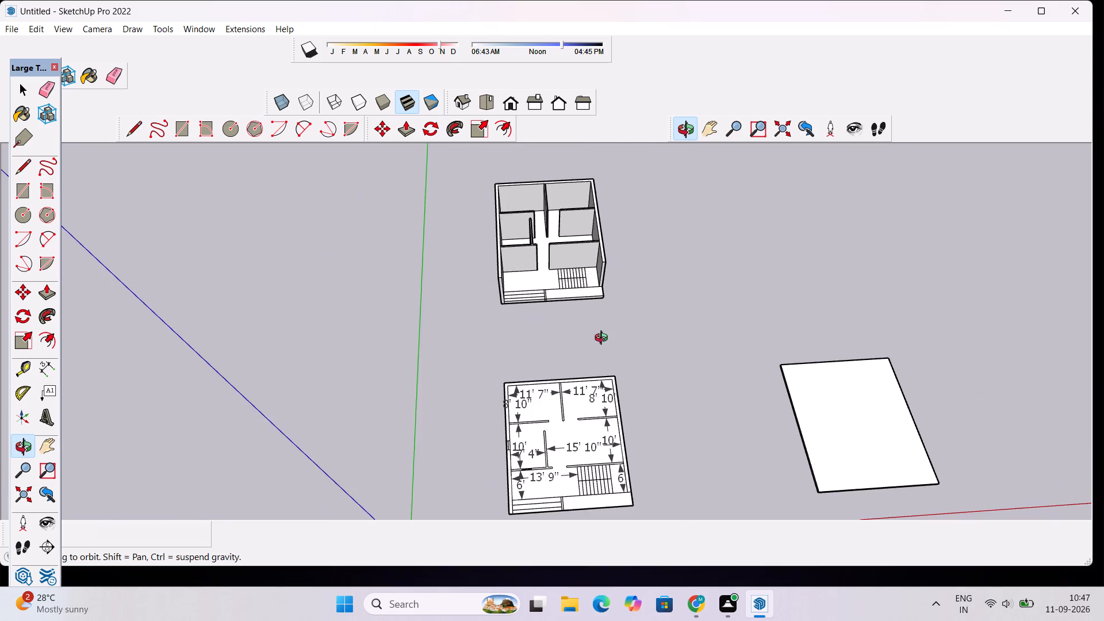
{"action": "left_click_drag", "start_coordinate": [604, 339], "coordinate": [660, 328]}
{"action": "scroll", "coordinate": [583, 339], "scroll_direction": "down", "scroll_amount": 6}
{"action": "left_click_drag", "start_coordinate": [623, 463], "coordinate": [677, 333]}
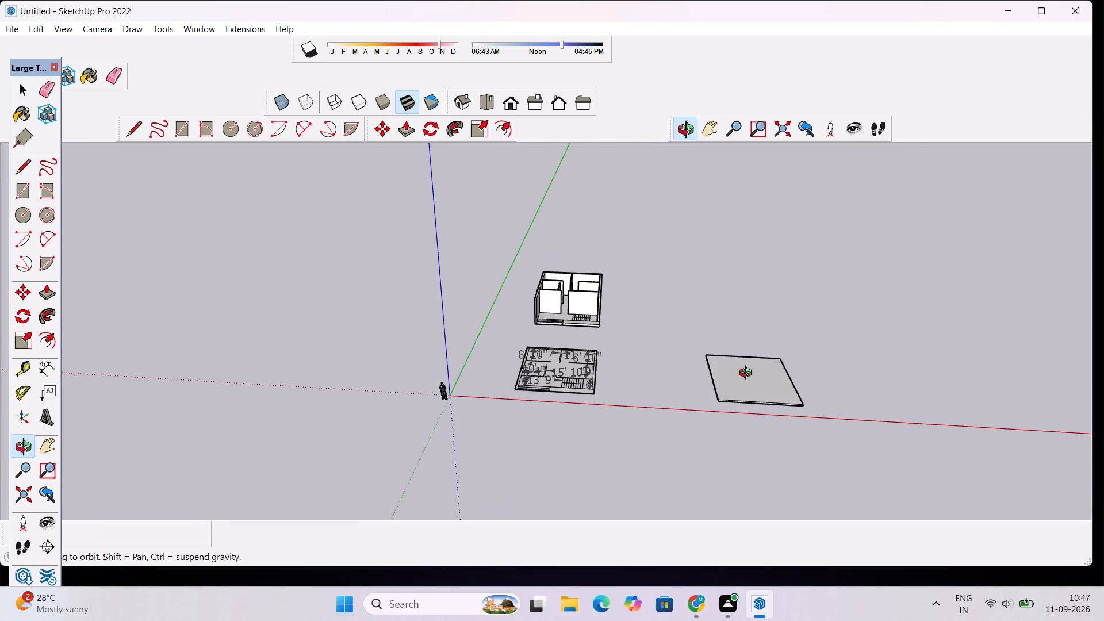
{"action": "scroll", "coordinate": [772, 379], "scroll_direction": "up", "scroll_amount": 5}
{"action": "scroll", "coordinate": [1078, 482], "scroll_direction": "up", "scroll_amount": 5}
{"action": "scroll", "coordinate": [719, 439], "scroll_direction": "up", "scroll_amount": 6}
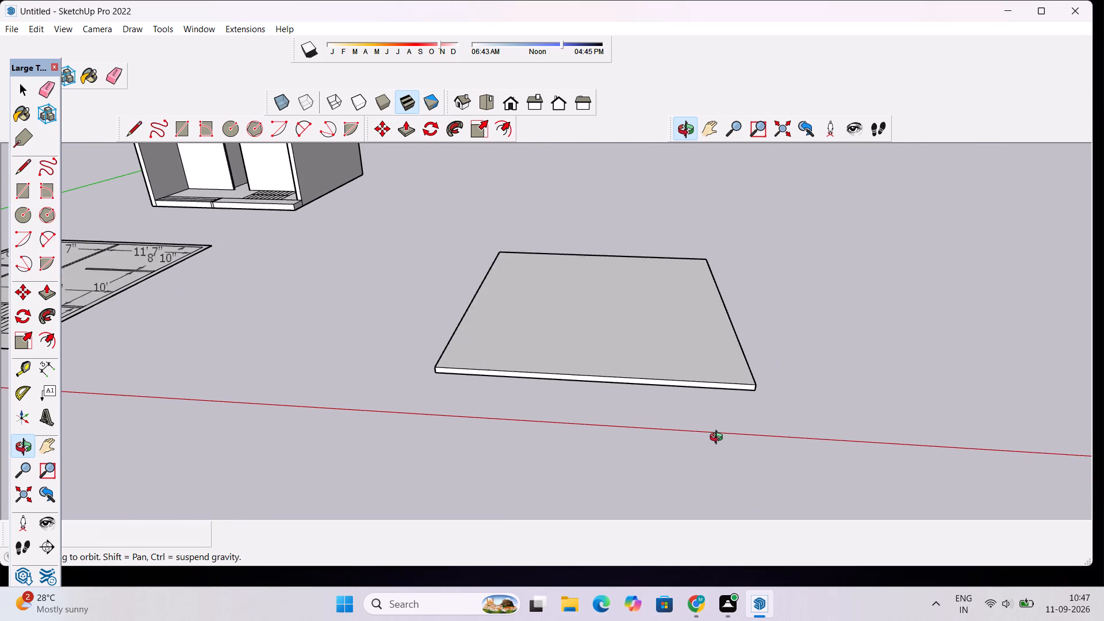
{"action": "left_click_drag", "start_coordinate": [660, 340], "coordinate": [660, 434]}
{"action": "scroll", "coordinate": [720, 394], "scroll_direction": "down", "scroll_amount": 10}
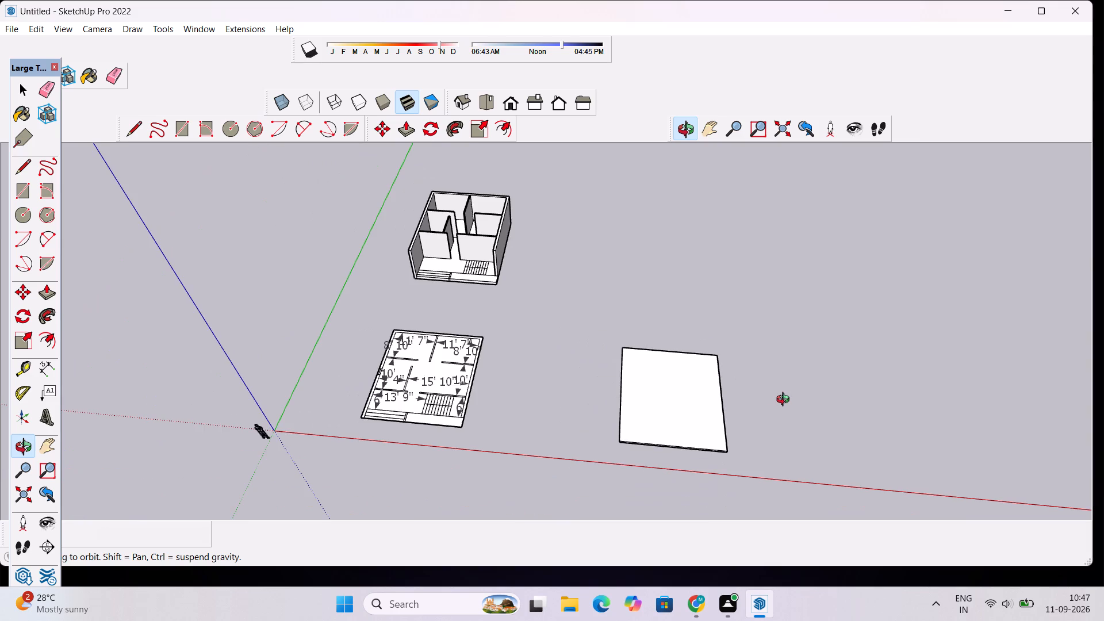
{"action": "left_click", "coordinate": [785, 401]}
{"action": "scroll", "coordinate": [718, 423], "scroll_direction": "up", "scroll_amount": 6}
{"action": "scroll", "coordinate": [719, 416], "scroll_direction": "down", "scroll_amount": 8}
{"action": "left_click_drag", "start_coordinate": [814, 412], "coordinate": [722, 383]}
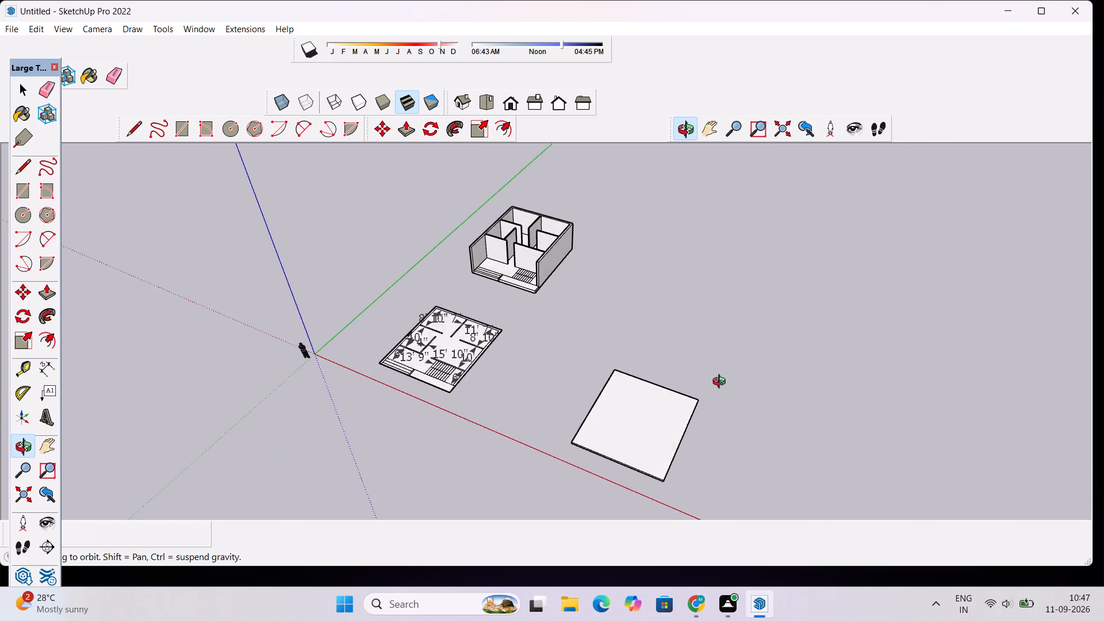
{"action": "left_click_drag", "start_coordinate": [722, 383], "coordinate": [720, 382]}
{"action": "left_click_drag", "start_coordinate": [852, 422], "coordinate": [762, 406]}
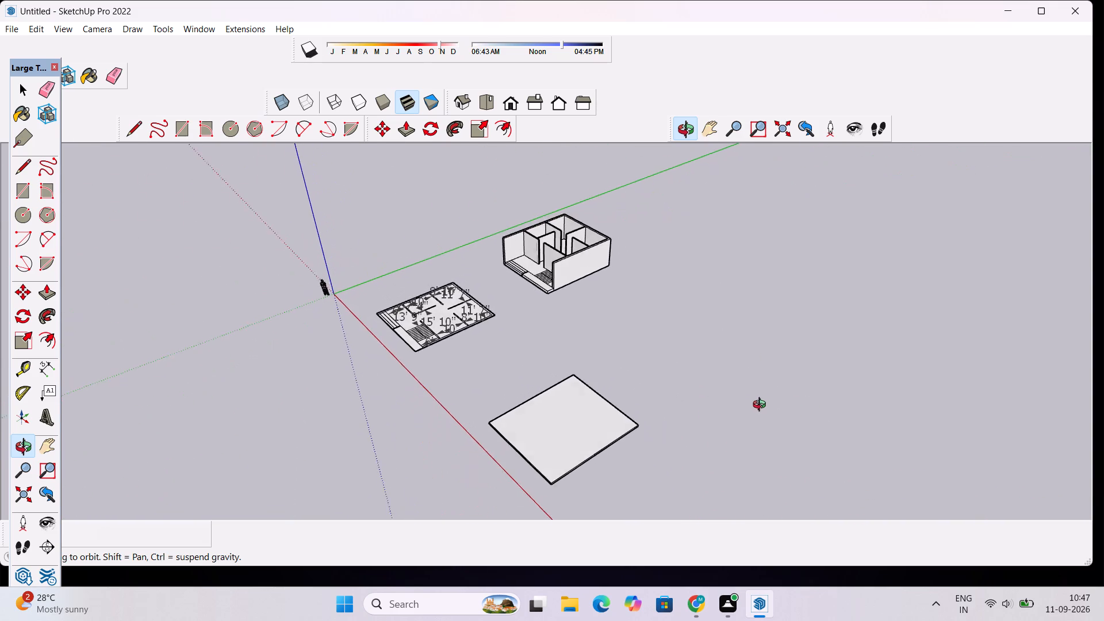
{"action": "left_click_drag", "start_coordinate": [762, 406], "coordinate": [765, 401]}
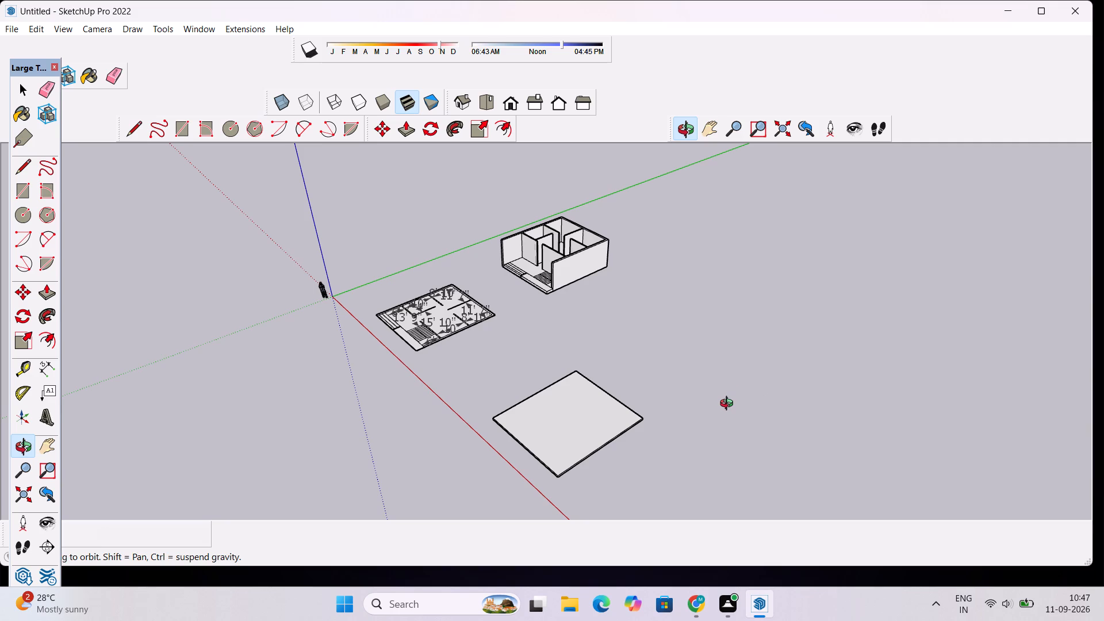
Examine the walled house's interior walls and floor stair layout from above, alongside the dimensioned plan and slab.
{"action": "scroll", "coordinate": [731, 382], "scroll_direction": "down", "scroll_amount": 3}
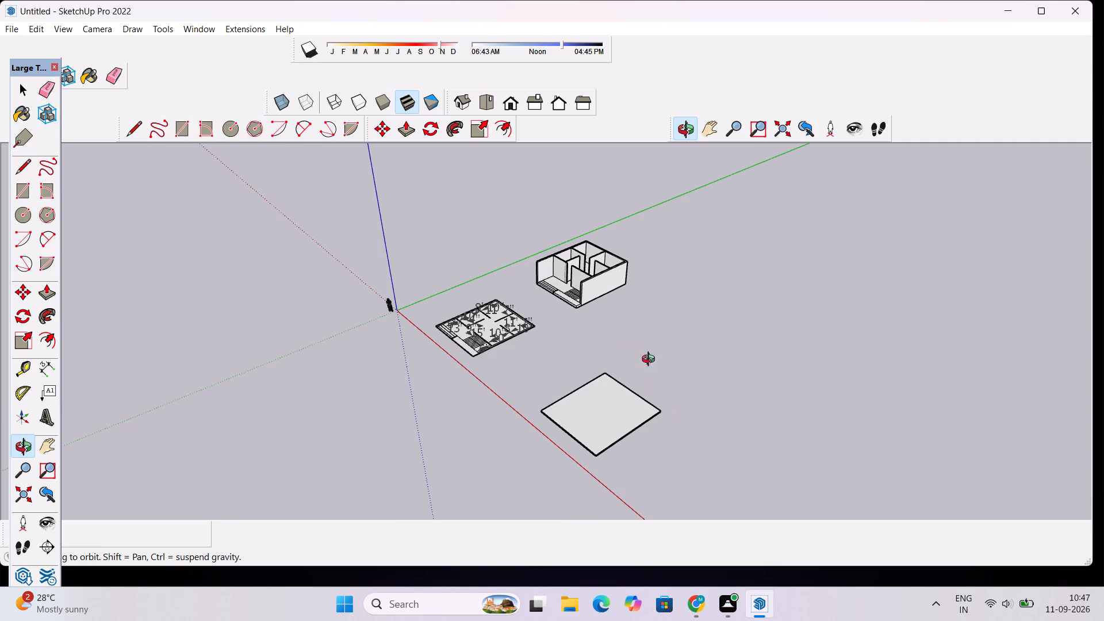
{"action": "scroll", "coordinate": [599, 398], "scroll_direction": "down", "scroll_amount": 7}
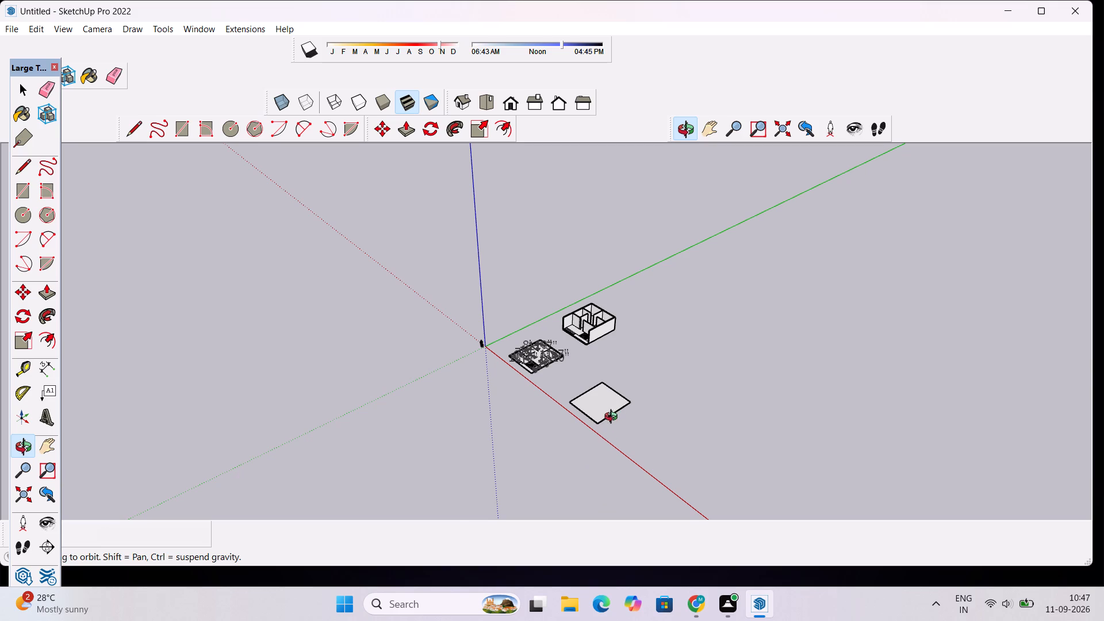
{"action": "scroll", "coordinate": [605, 432], "scroll_direction": "up", "scroll_amount": 5}
{"action": "scroll", "coordinate": [603, 367], "scroll_direction": "down", "scroll_amount": 4}
{"action": "left_click_drag", "start_coordinate": [572, 404], "coordinate": [848, 435]}
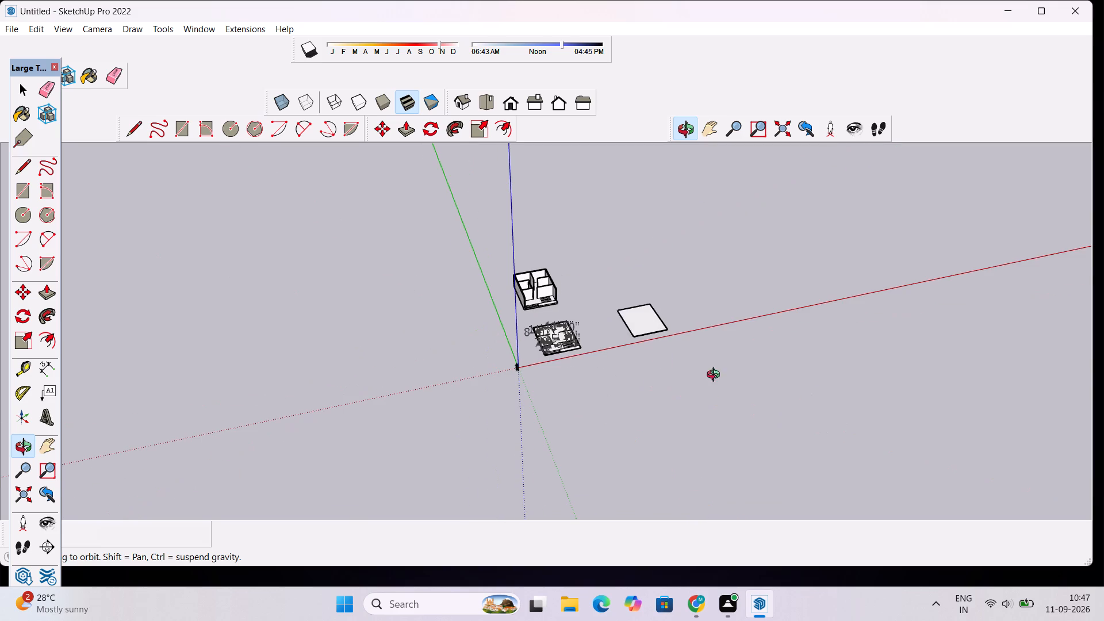
{"action": "scroll", "coordinate": [516, 250], "scroll_direction": "up", "scroll_amount": 7}
{"action": "scroll", "coordinate": [584, 306], "scroll_direction": "up", "scroll_amount": 14}
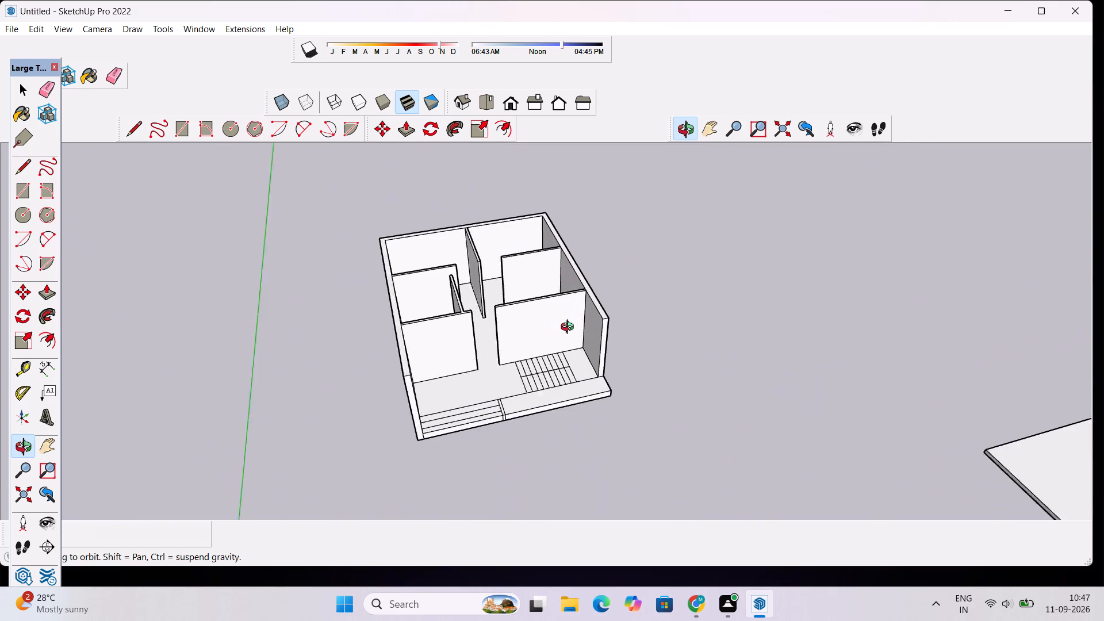
{"action": "scroll", "coordinate": [570, 328], "scroll_direction": "up", "scroll_amount": 7}
{"action": "scroll", "coordinate": [565, 273], "scroll_direction": "down", "scroll_amount": 5}
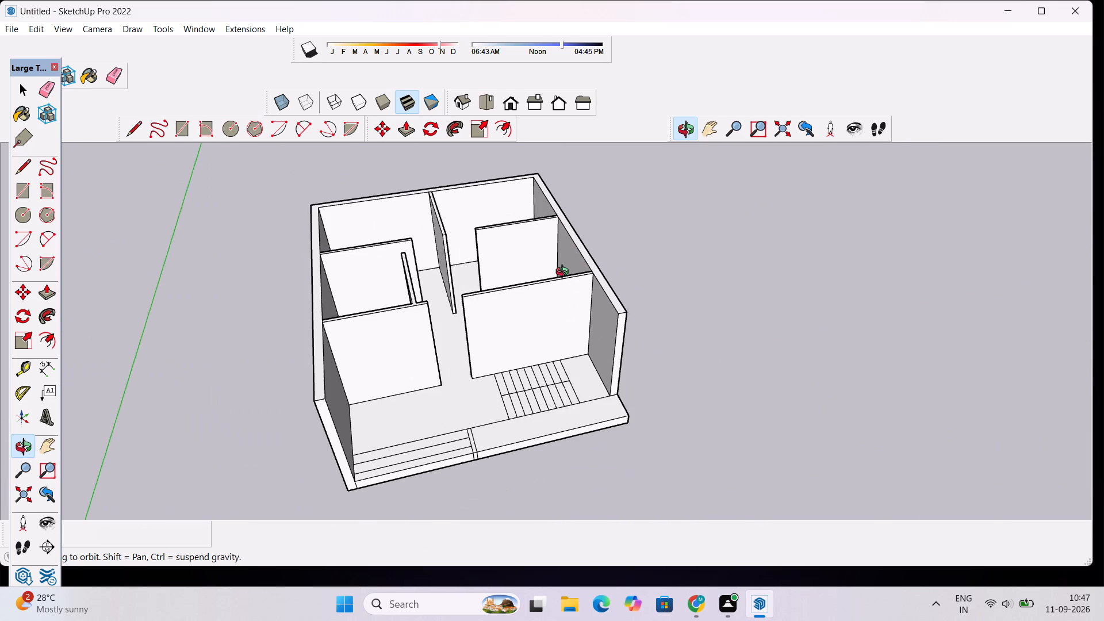
{"action": "scroll", "coordinate": [558, 453], "scroll_direction": "up", "scroll_amount": 5}
{"action": "scroll", "coordinate": [567, 427], "scroll_direction": "down", "scroll_amount": 8}
{"action": "left_click_drag", "start_coordinate": [730, 388], "coordinate": [696, 373]}
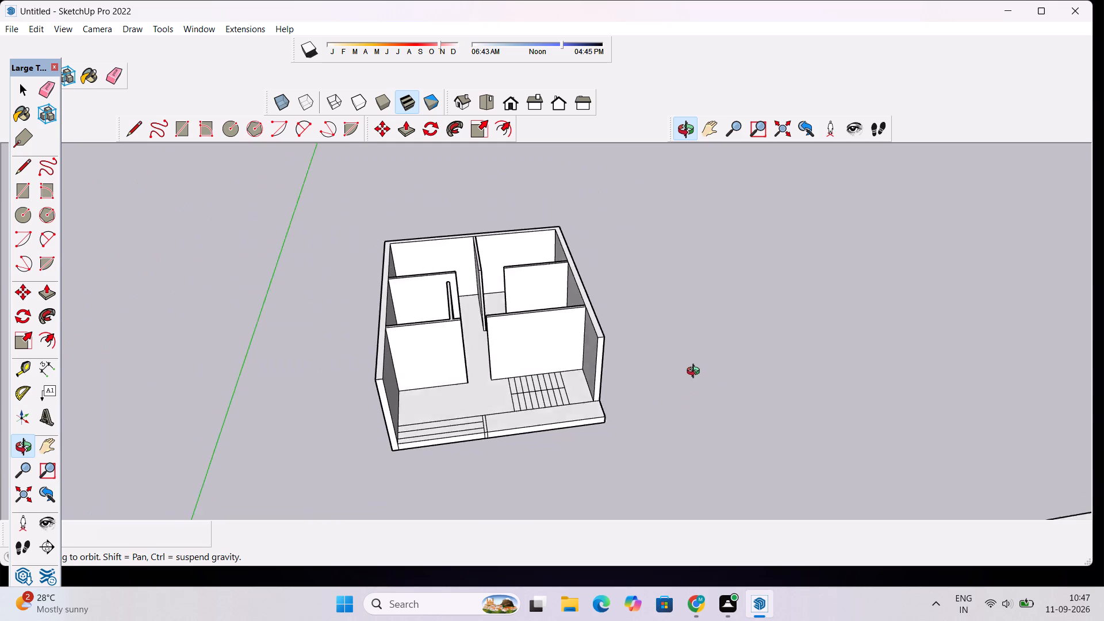
{"action": "left_click_drag", "start_coordinate": [696, 373], "coordinate": [673, 366]}
{"action": "left_click_drag", "start_coordinate": [437, 442], "coordinate": [531, 472]}
{"action": "scroll", "coordinate": [758, 277], "scroll_direction": "down", "scroll_amount": 5}
{"action": "left_click_drag", "start_coordinate": [910, 383], "coordinate": [732, 344]}
{"action": "scroll", "coordinate": [727, 338], "scroll_direction": "down", "scroll_amount": 7}
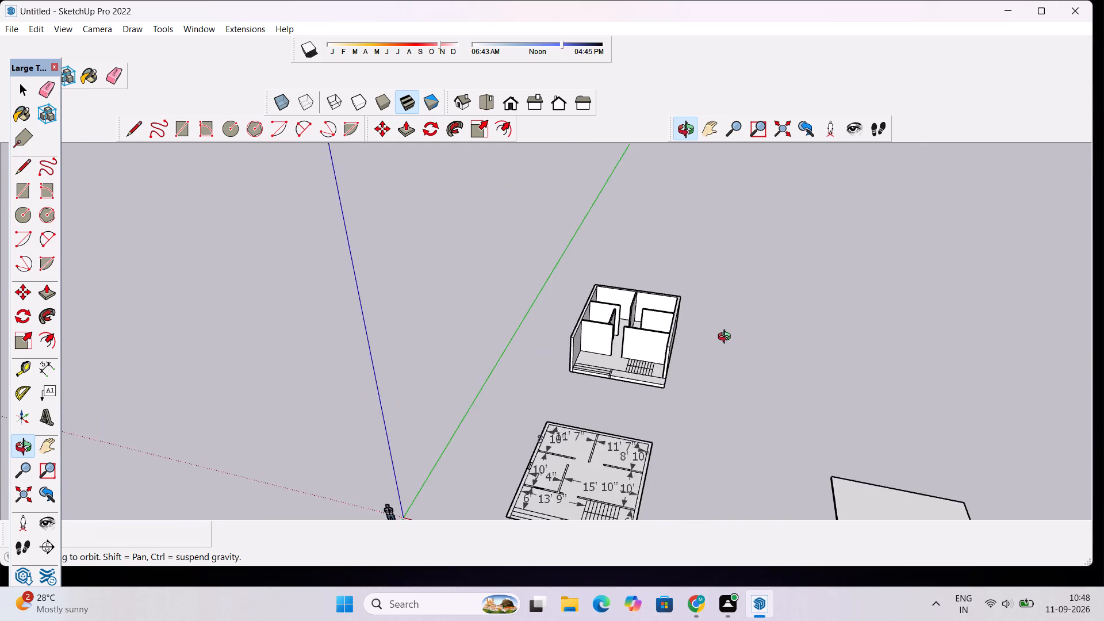
Draw one stair step in the open space beside the dimensioned plan: a 6" vertical riser and an 11" tread along the red axis.
{"action": "scroll", "coordinate": [727, 338], "scroll_direction": "down", "scroll_amount": 3}
{"action": "left_click_drag", "start_coordinate": [656, 404], "coordinate": [682, 408]}
{"action": "scroll", "coordinate": [683, 400], "scroll_direction": "up", "scroll_amount": 5}
{"action": "key", "text": "space"}
{"action": "scroll", "coordinate": [683, 387], "scroll_direction": "up", "scroll_amount": 5}
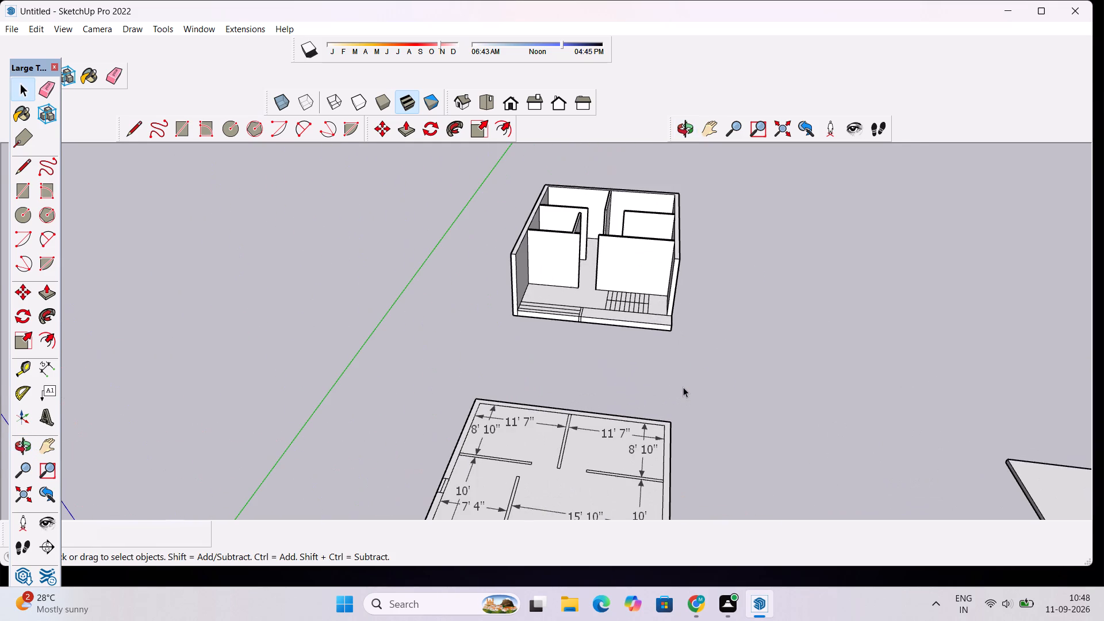
{"action": "key", "text": "l"}
{"action": "left_click", "coordinate": [750, 415]}
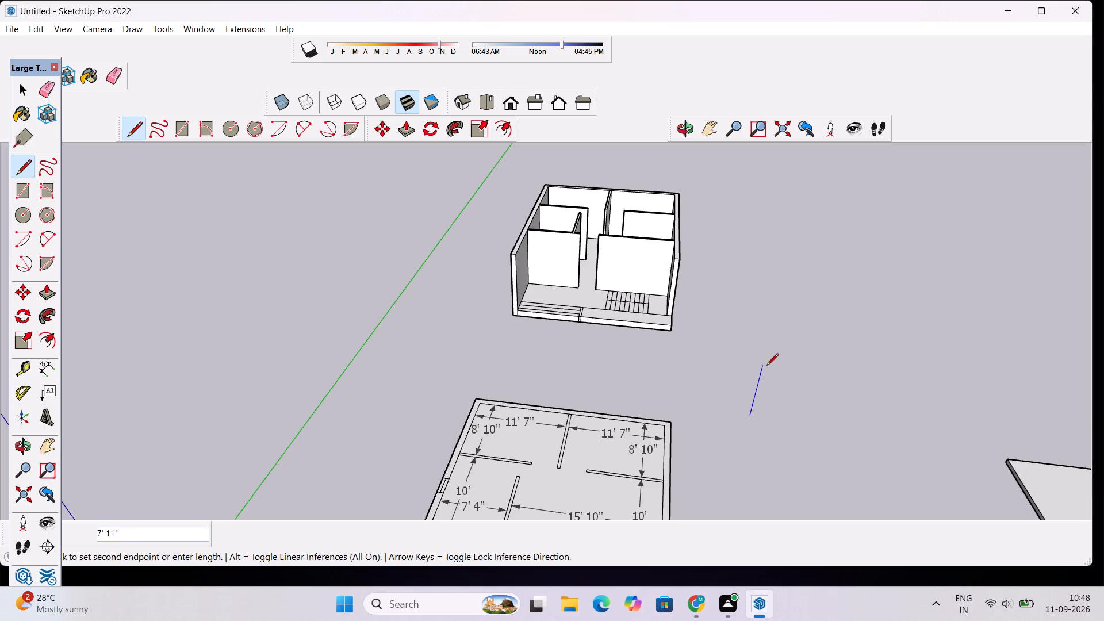
{"action": "type", "text": "6\""}
{"action": "key", "text": "Return"}
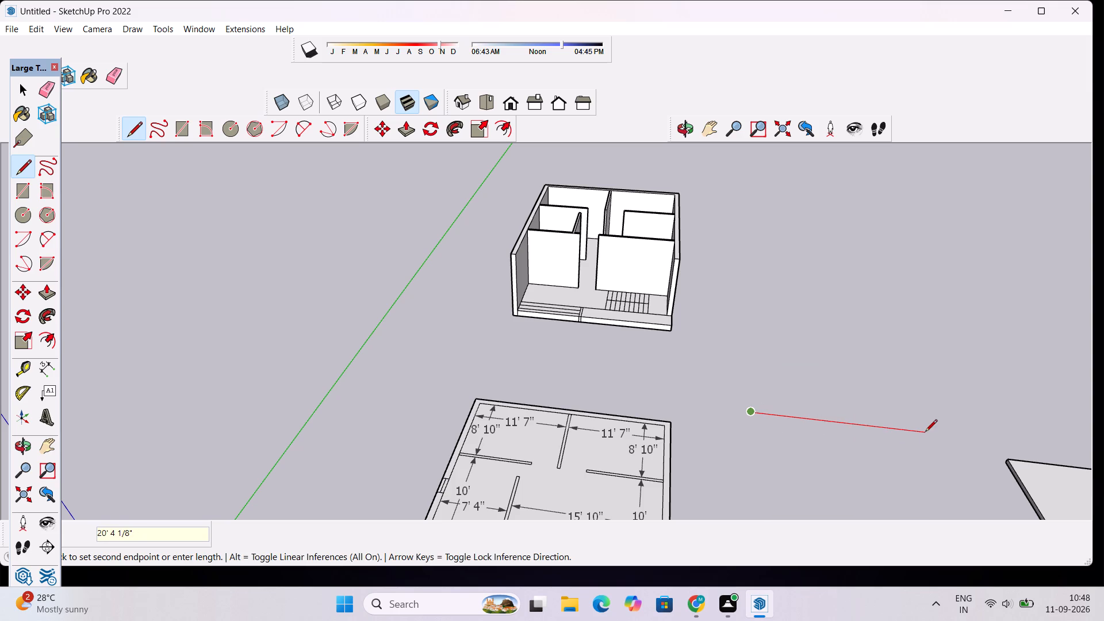
{"action": "type", "text": "11\""}
{"action": "key", "text": "Return"}
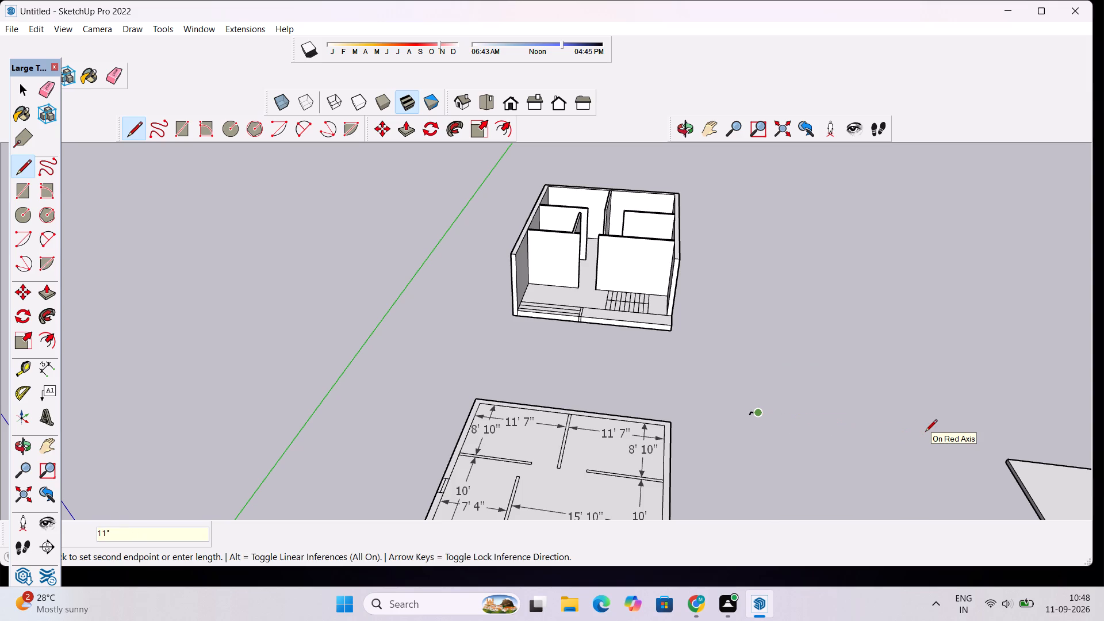
{"action": "key", "text": "space"}
Copy the riser and tread from the riser's foot to the tread's end, and multiply the copy by 9 into a flight.
{"action": "scroll", "coordinate": [775, 408], "scroll_direction": "up", "scroll_amount": 6}
{"action": "left_click_drag", "start_coordinate": [758, 399], "coordinate": [722, 435]}
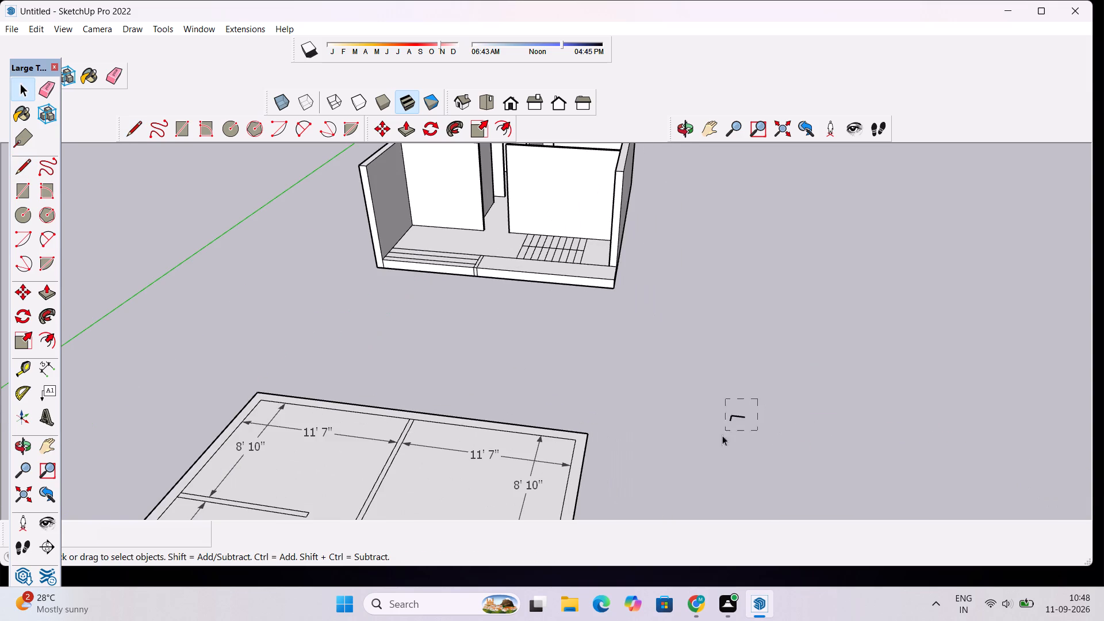
{"action": "left_click_drag", "start_coordinate": [722, 435], "coordinate": [708, 458]}
{"action": "key", "text": "m"}
{"action": "scroll", "coordinate": [733, 425], "scroll_direction": "up", "scroll_amount": 10}
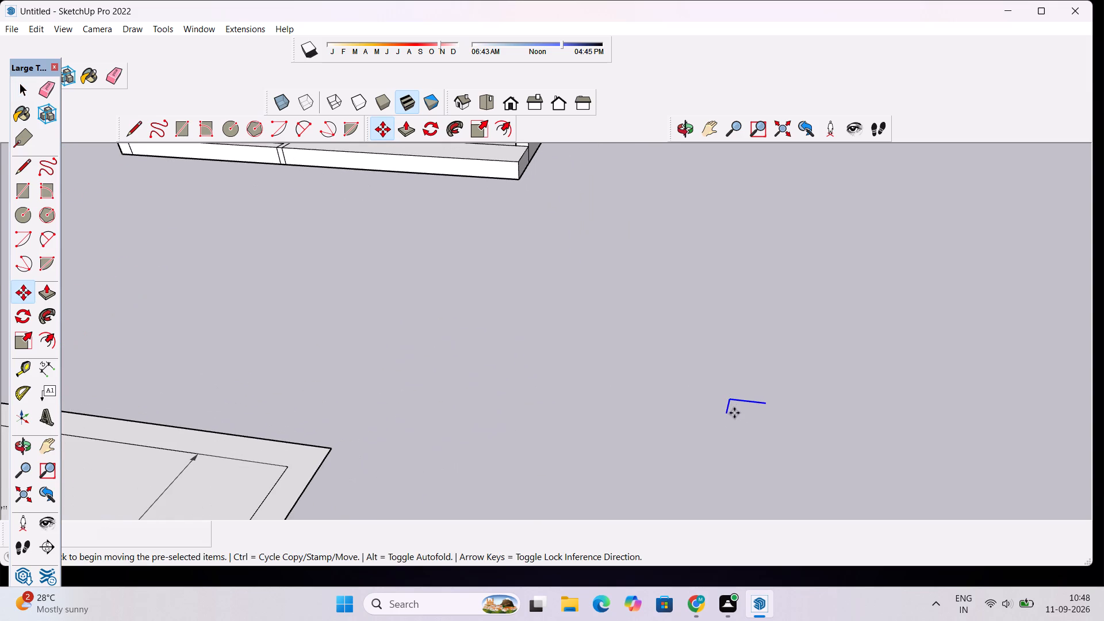
{"action": "left_click", "coordinate": [728, 415]}
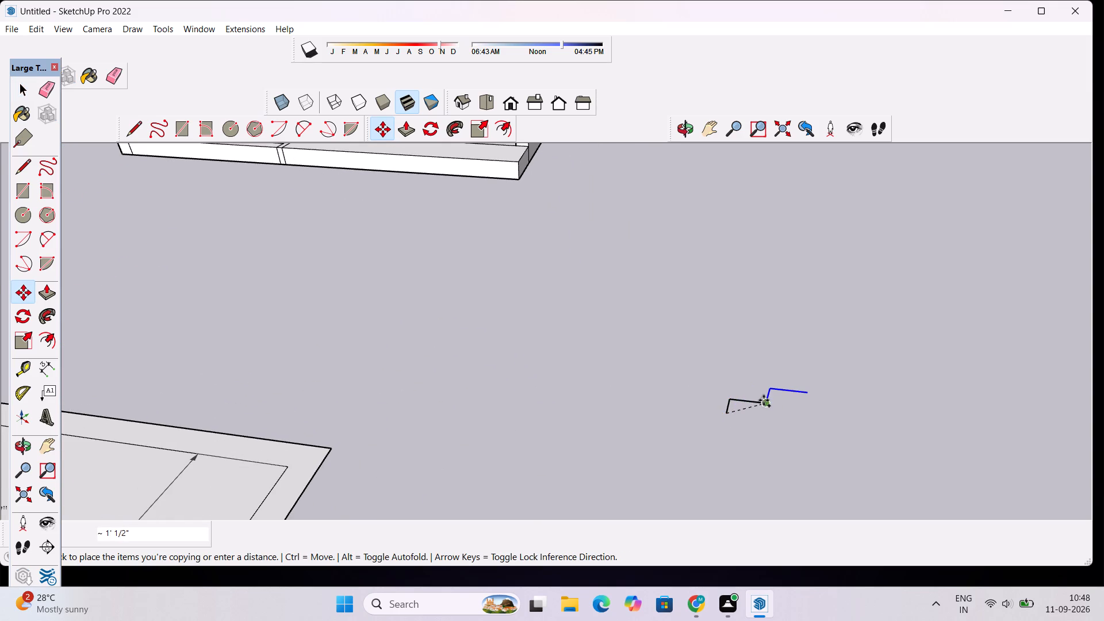
{"action": "left_click", "coordinate": [765, 402]}
{"action": "type", "text": "*9"}
{"action": "key", "text": "Return"}
{"action": "scroll", "coordinate": [769, 402], "scroll_direction": "down", "scroll_amount": 7}
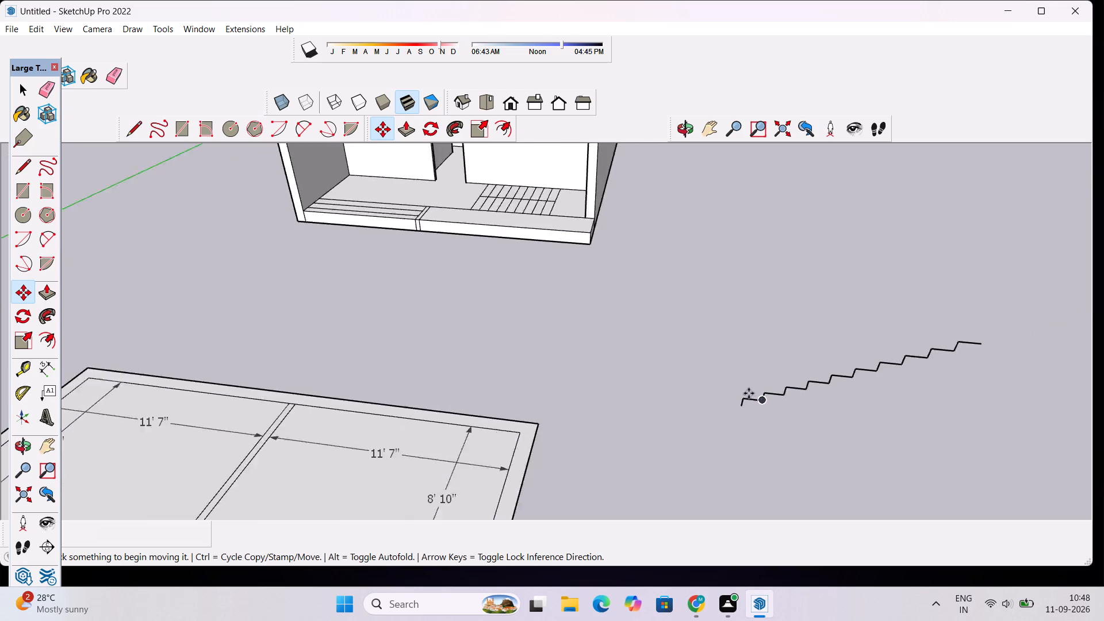
Draw an 8" line along the red axis from the foot of the flight's lowest riser.
{"action": "scroll", "coordinate": [749, 393], "scroll_direction": "down", "scroll_amount": 5}
{"action": "scroll", "coordinate": [913, 338], "scroll_direction": "up", "scroll_amount": 5}
{"action": "scroll", "coordinate": [760, 415], "scroll_direction": "down", "scroll_amount": 6}
{"action": "scroll", "coordinate": [660, 435], "scroll_direction": "up", "scroll_amount": 2}
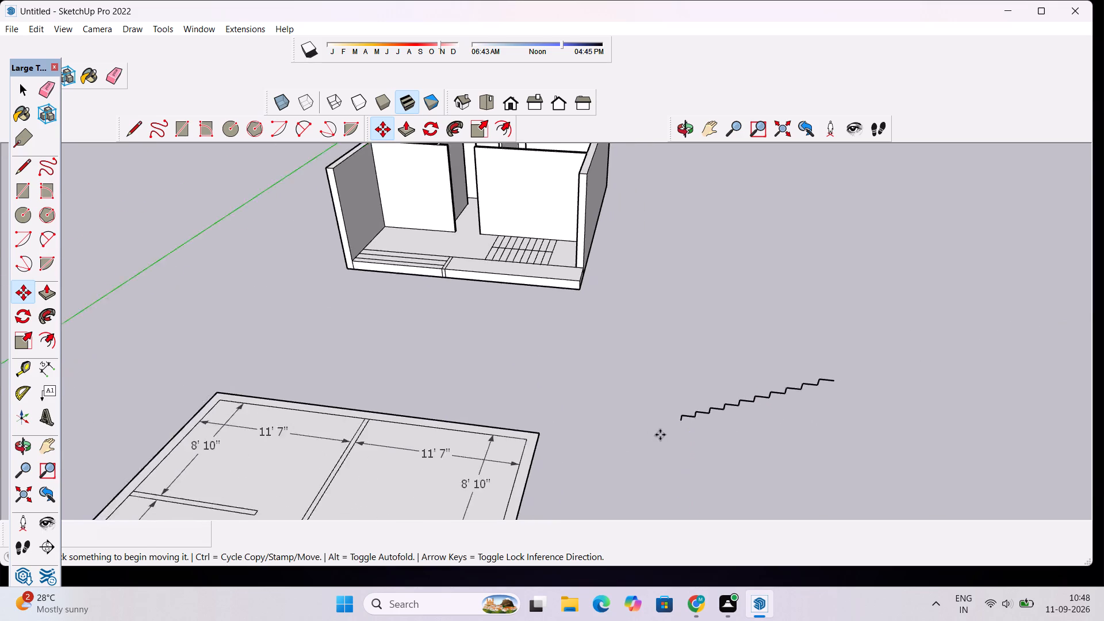
{"action": "scroll", "coordinate": [660, 435], "scroll_direction": "up", "scroll_amount": 6}
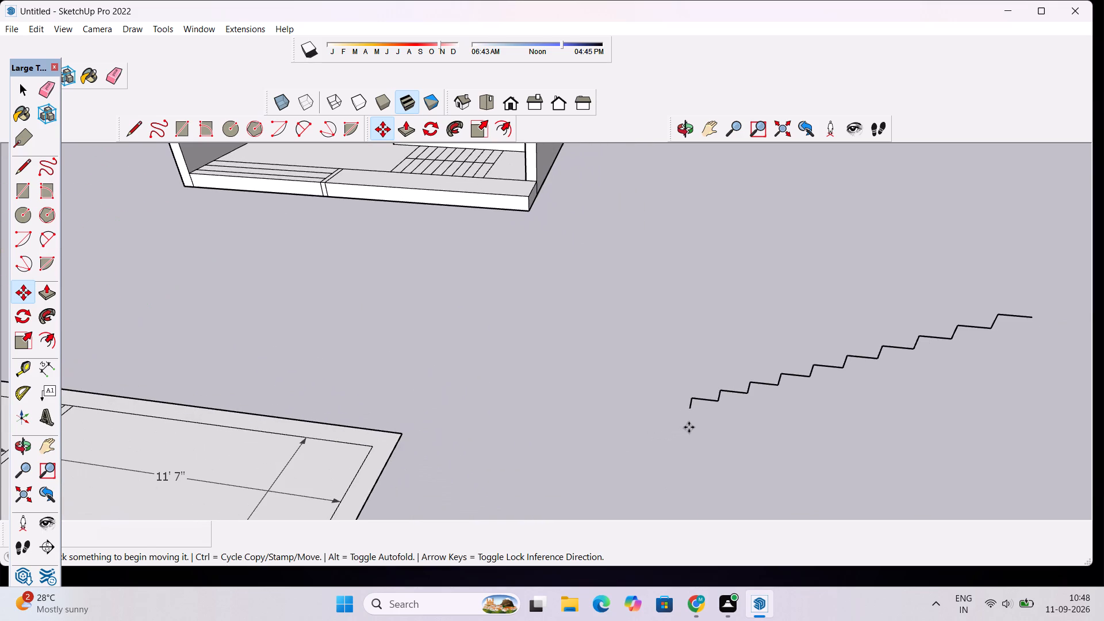
{"action": "key", "text": "space"}
{"action": "key", "text": "l"}
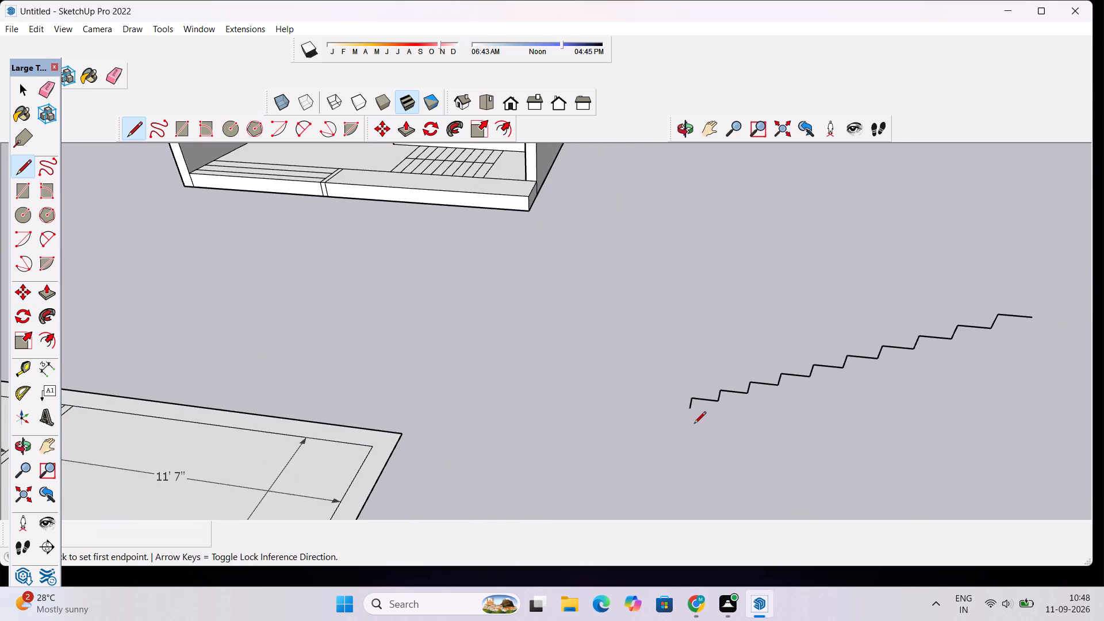
{"action": "scroll", "coordinate": [694, 424], "scroll_direction": "up", "scroll_amount": 6}
{"action": "left_click", "coordinate": [688, 397]}
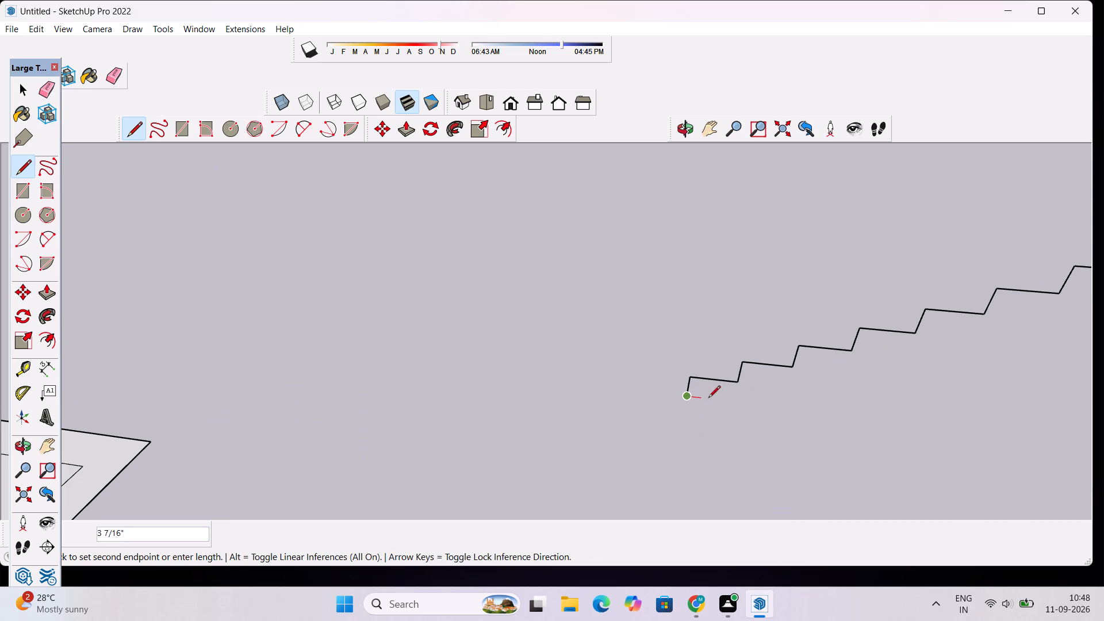
{"action": "type", "text": "8\""}
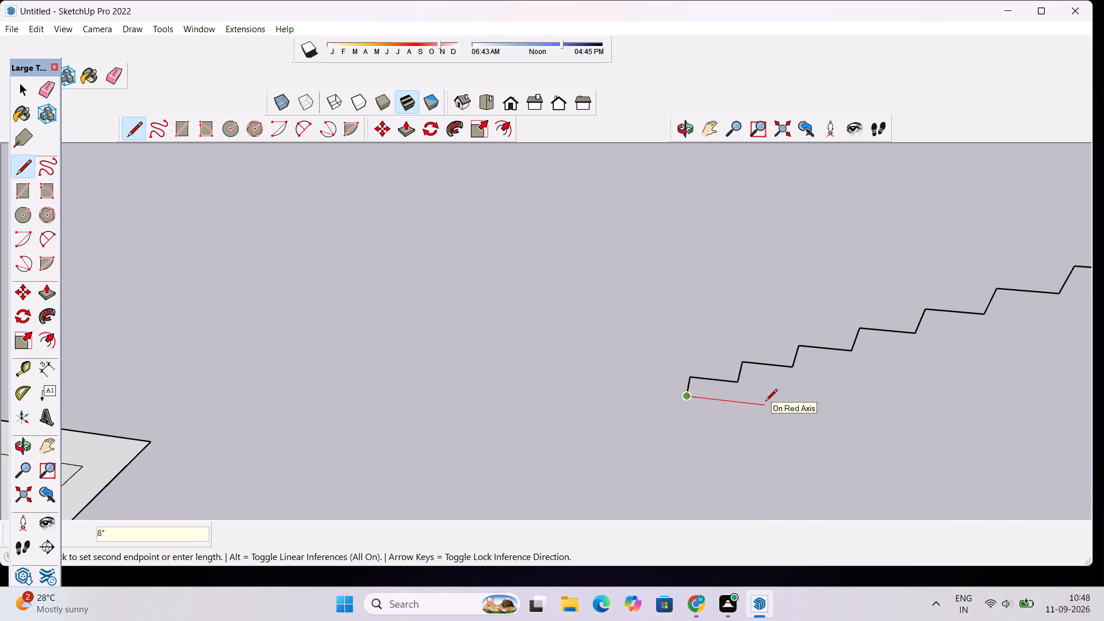
{"action": "key", "text": "Return"}
{"action": "scroll", "coordinate": [714, 421], "scroll_direction": "down", "scroll_amount": 8}
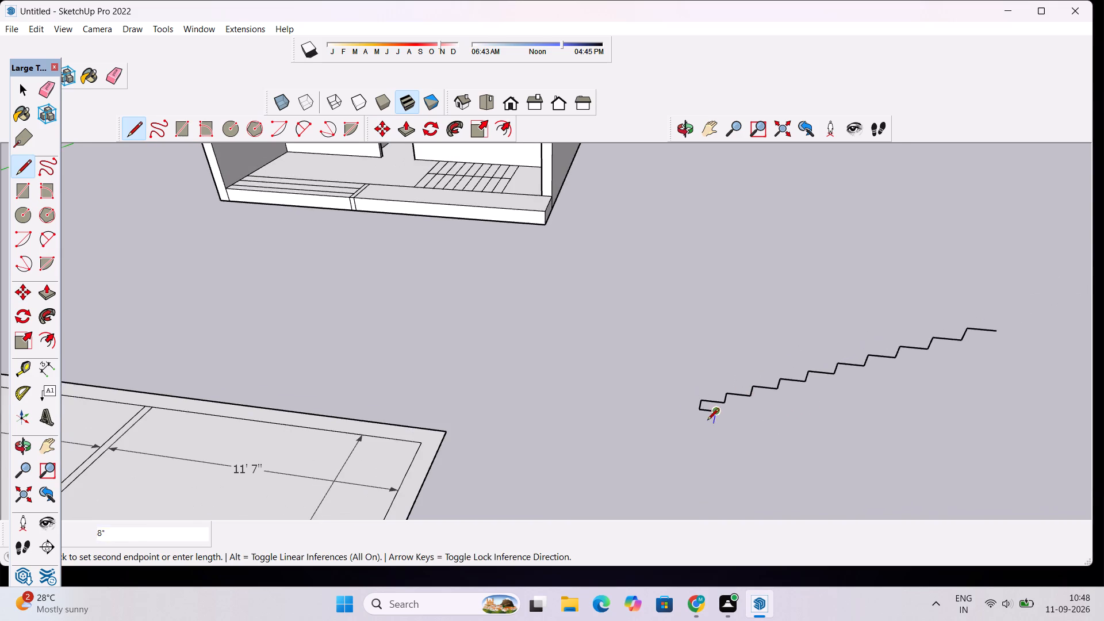
{"action": "key", "text": "space"}
Close the stair profile with an 8" vertical line down from the top tread's end and a sloping line to the bottom line's end.
{"action": "scroll", "coordinate": [990, 336], "scroll_direction": "up", "scroll_amount": 5}
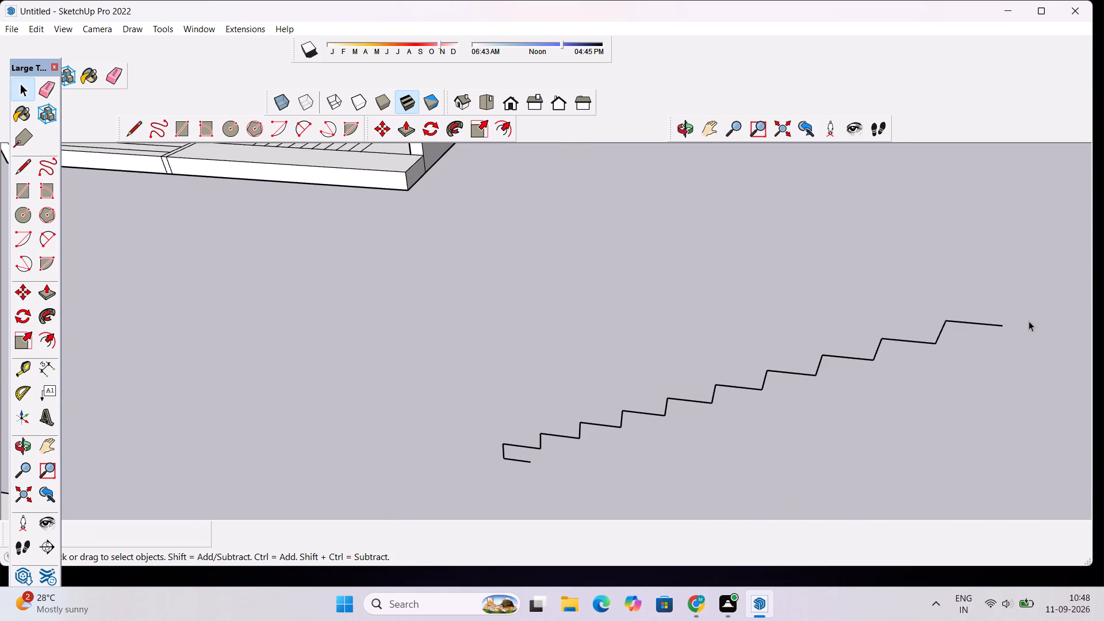
{"action": "key", "text": "l"}
{"action": "scroll", "coordinate": [1025, 321], "scroll_direction": "up", "scroll_amount": 4}
{"action": "left_click", "coordinate": [976, 333]}
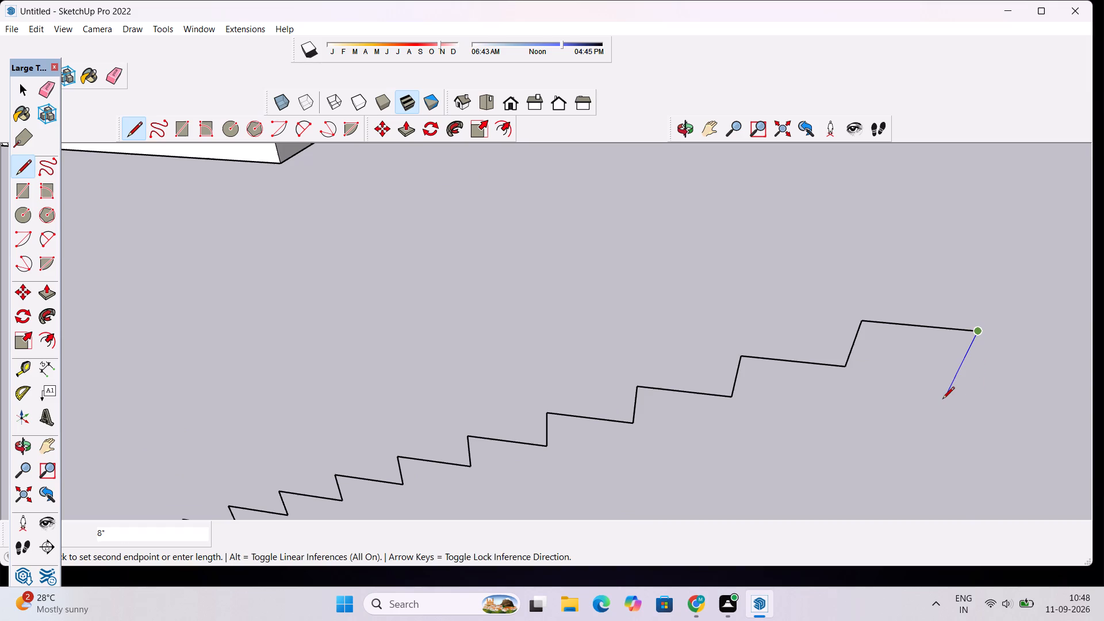
{"action": "type", "text": "8\""}
{"action": "key", "text": "Return"}
{"action": "scroll", "coordinate": [957, 398], "scroll_direction": "down", "scroll_amount": 6}
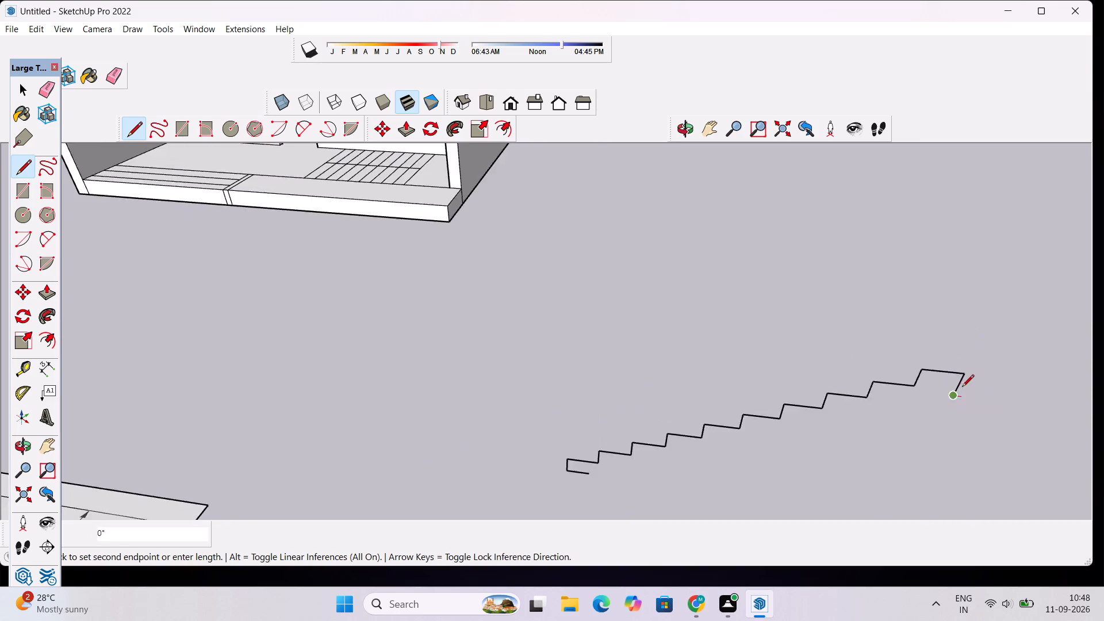
{"action": "scroll", "coordinate": [962, 388], "scroll_direction": "down", "scroll_amount": 8}
{"action": "scroll", "coordinate": [812, 466], "scroll_direction": "up", "scroll_amount": 9}
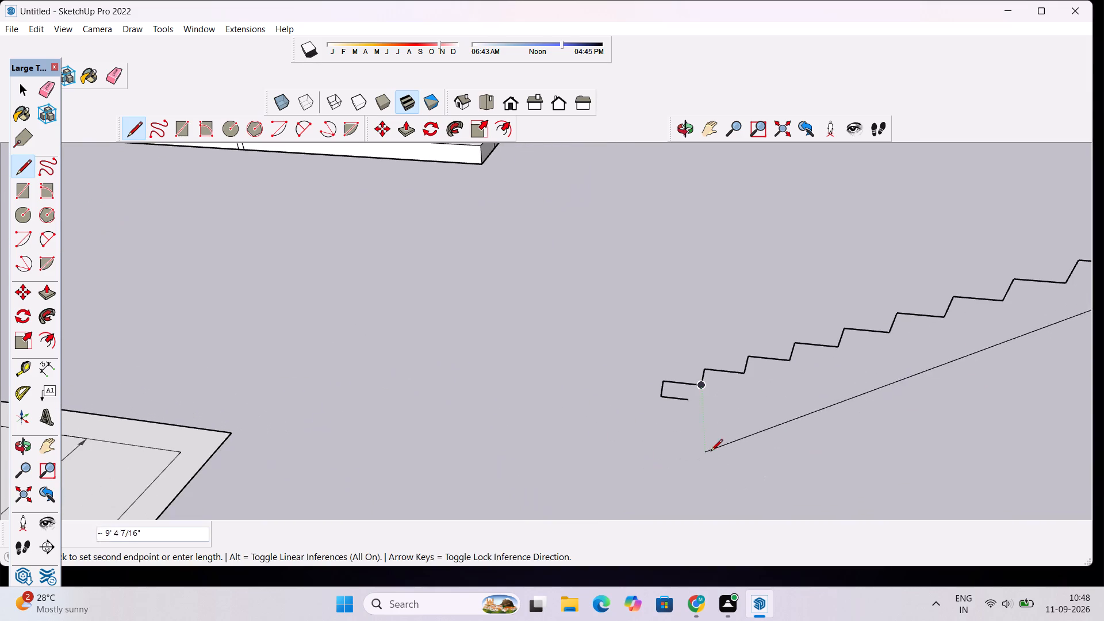
{"action": "left_click", "coordinate": [686, 401]}
{"action": "scroll", "coordinate": [666, 400], "scroll_direction": "down", "scroll_amount": 6}
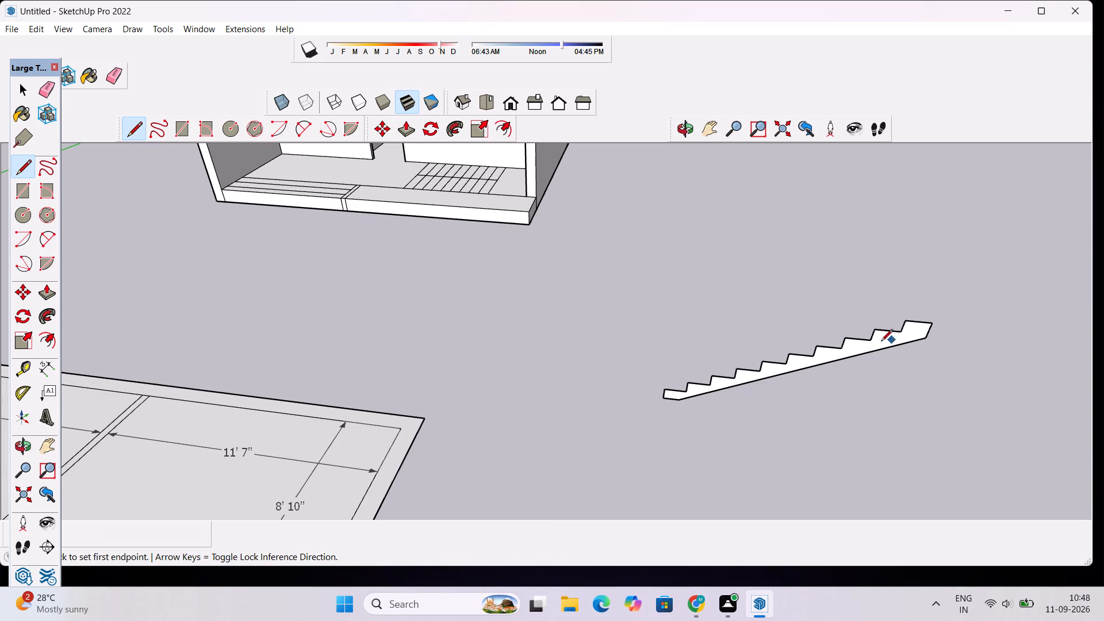
Examine the stair profile face from both sides and next to the walled house and dimensioned plan.
{"action": "scroll", "coordinate": [765, 377], "scroll_direction": "up", "scroll_amount": 4}
{"action": "left_click", "coordinate": [685, 127]}
{"action": "left_click_drag", "start_coordinate": [604, 323], "coordinate": [797, 331]}
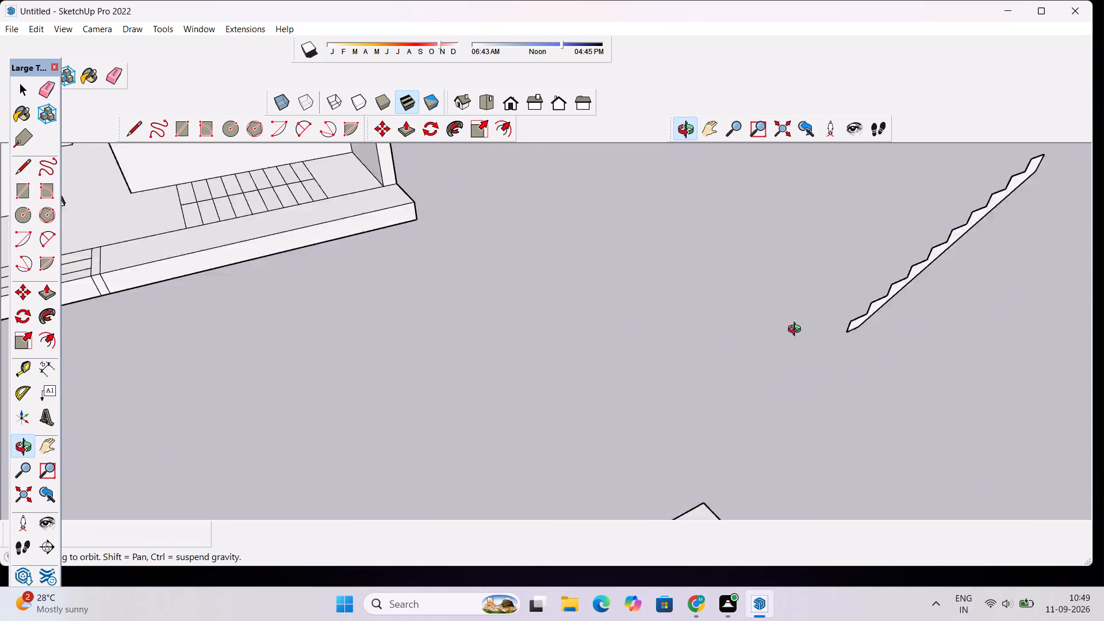
{"action": "left_click_drag", "start_coordinate": [797, 331], "coordinate": [982, 293]}
{"action": "scroll", "coordinate": [817, 331], "scroll_direction": "down", "scroll_amount": 6}
{"action": "scroll", "coordinate": [822, 181], "scroll_direction": "down", "scroll_amount": 4}
{"action": "scroll", "coordinate": [817, 196], "scroll_direction": "up", "scroll_amount": 8}
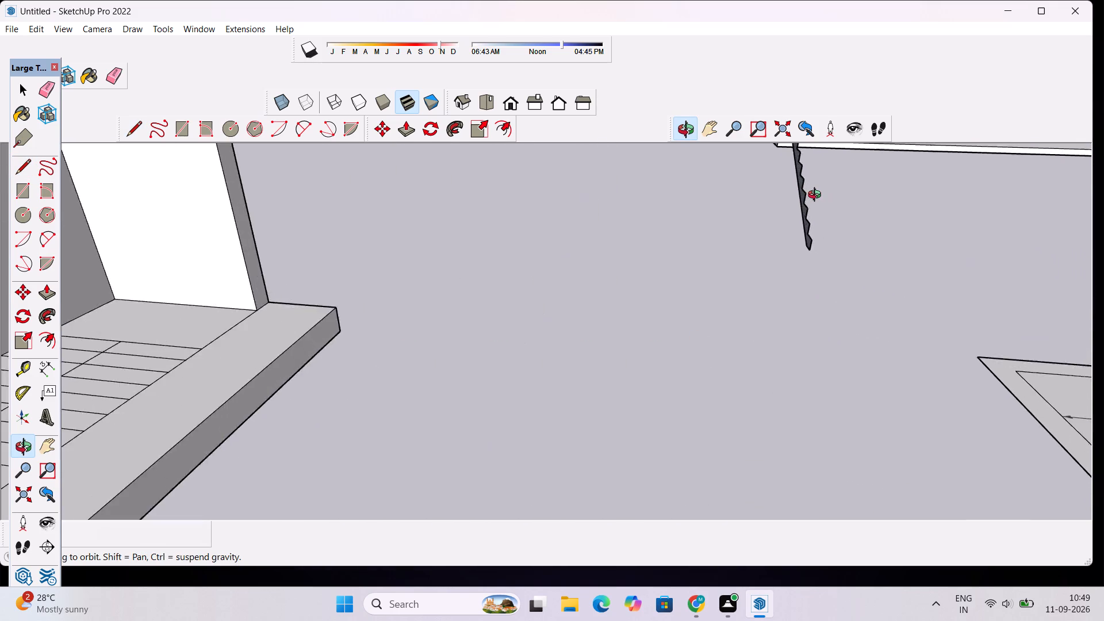
{"action": "scroll", "coordinate": [817, 196], "scroll_direction": "down", "scroll_amount": 9}
{"action": "left_click_drag", "start_coordinate": [900, 229], "coordinate": [693, 175]}
{"action": "scroll", "coordinate": [835, 236], "scroll_direction": "down", "scroll_amount": 10}
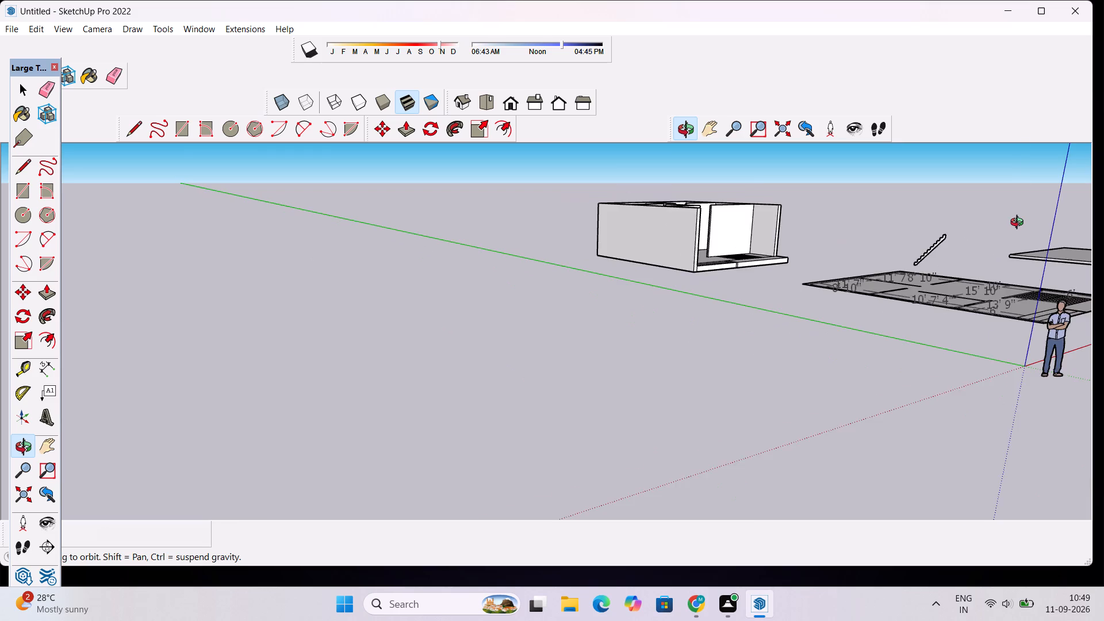
{"action": "scroll", "coordinate": [1019, 224], "scroll_direction": "up", "scroll_amount": 11}
{"action": "left_click_drag", "start_coordinate": [945, 263], "coordinate": [775, 277]}
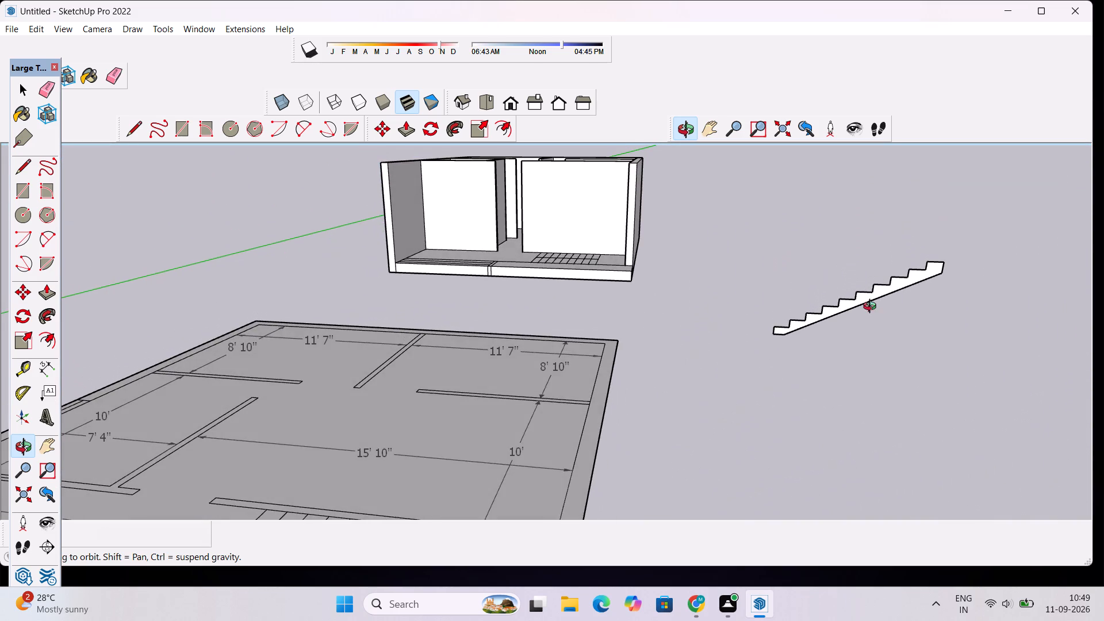
{"action": "scroll", "coordinate": [925, 281], "scroll_direction": "up", "scroll_amount": 5}
{"action": "scroll", "coordinate": [926, 270], "scroll_direction": "down", "scroll_amount": 5}
{"action": "scroll", "coordinate": [781, 343], "scroll_direction": "up", "scroll_amount": 6}
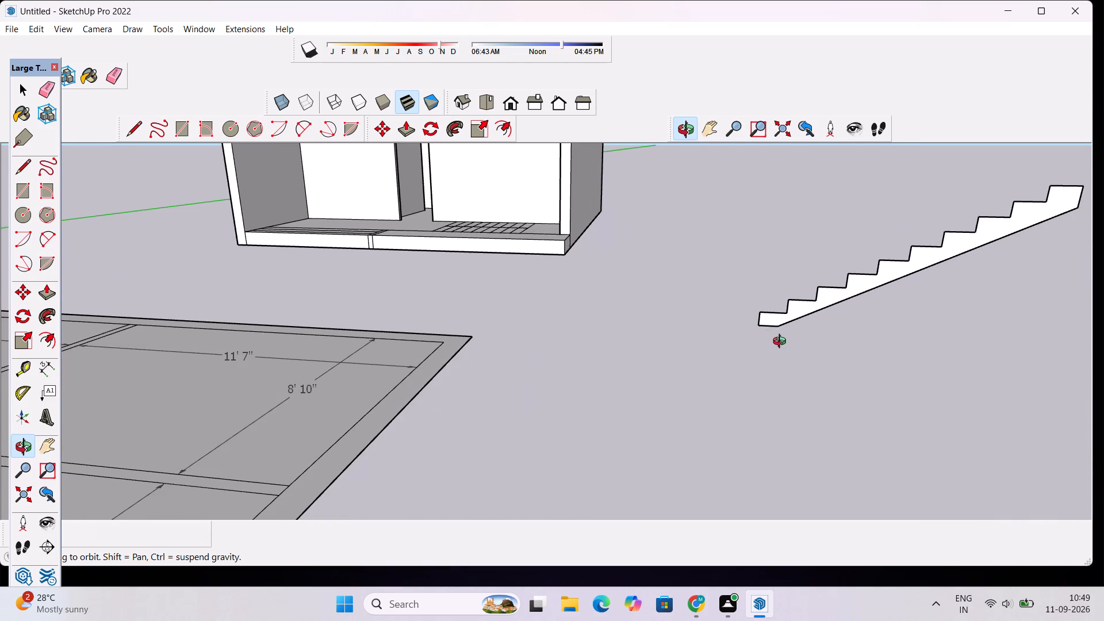
{"action": "scroll", "coordinate": [778, 343], "scroll_direction": "up", "scroll_amount": 6}
{"action": "scroll", "coordinate": [707, 337], "scroll_direction": "down", "scroll_amount": 6}
{"action": "scroll", "coordinate": [803, 336], "scroll_direction": "up", "scroll_amount": 1}
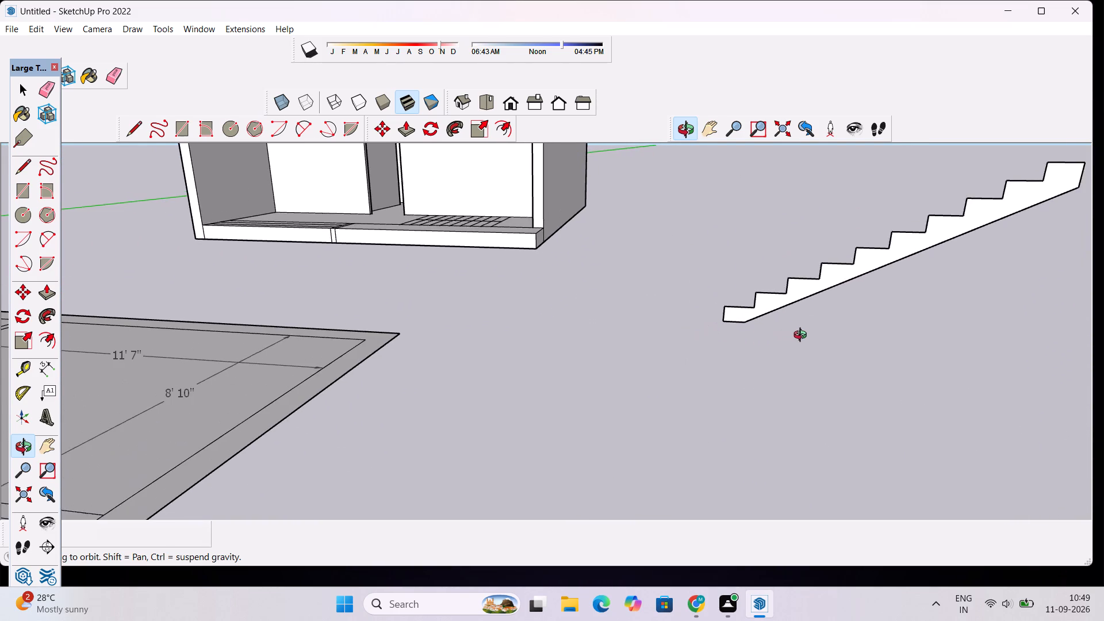
{"action": "scroll", "coordinate": [803, 336], "scroll_direction": "up", "scroll_amount": 6}
{"action": "scroll", "coordinate": [775, 298], "scroll_direction": "down", "scroll_amount": 9}
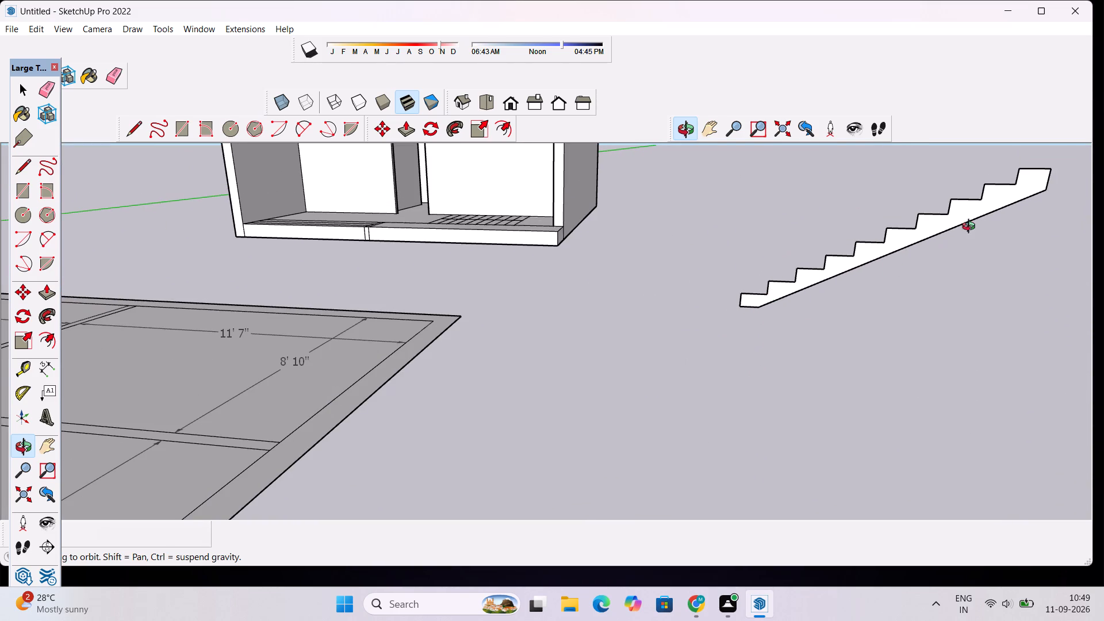
{"action": "scroll", "coordinate": [853, 310], "scroll_direction": "up", "scroll_amount": 2}
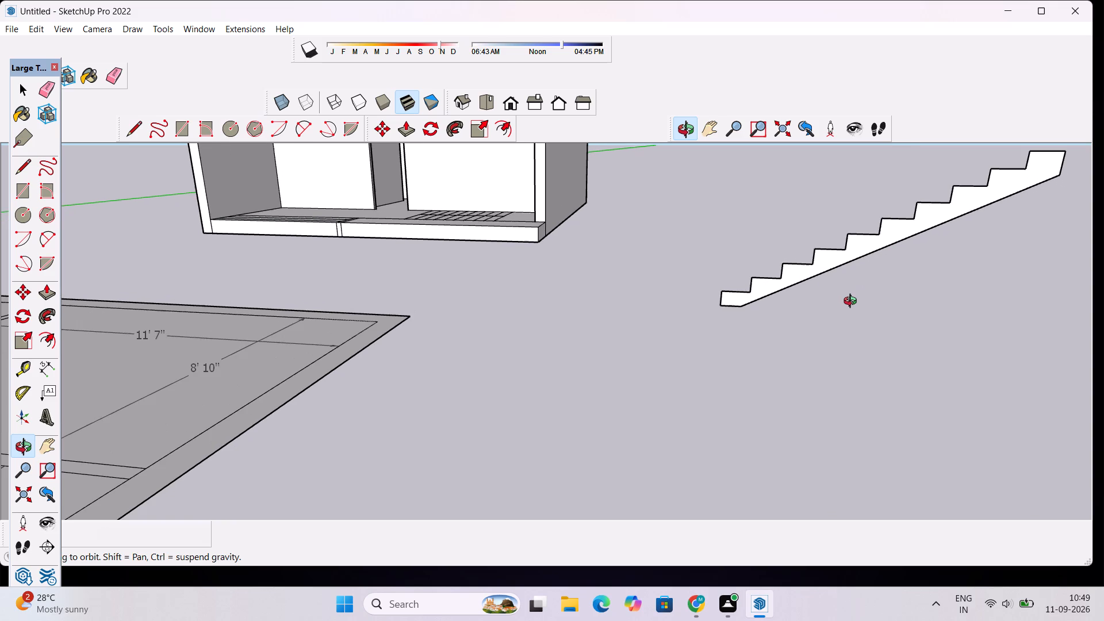
Examine the stair profile face from both sides beside the walled house and the dimensioned plan.
{"action": "scroll", "coordinate": [824, 292], "scroll_direction": "down", "scroll_amount": 6}
{"action": "scroll", "coordinate": [796, 315], "scroll_direction": "up", "scroll_amount": 6}
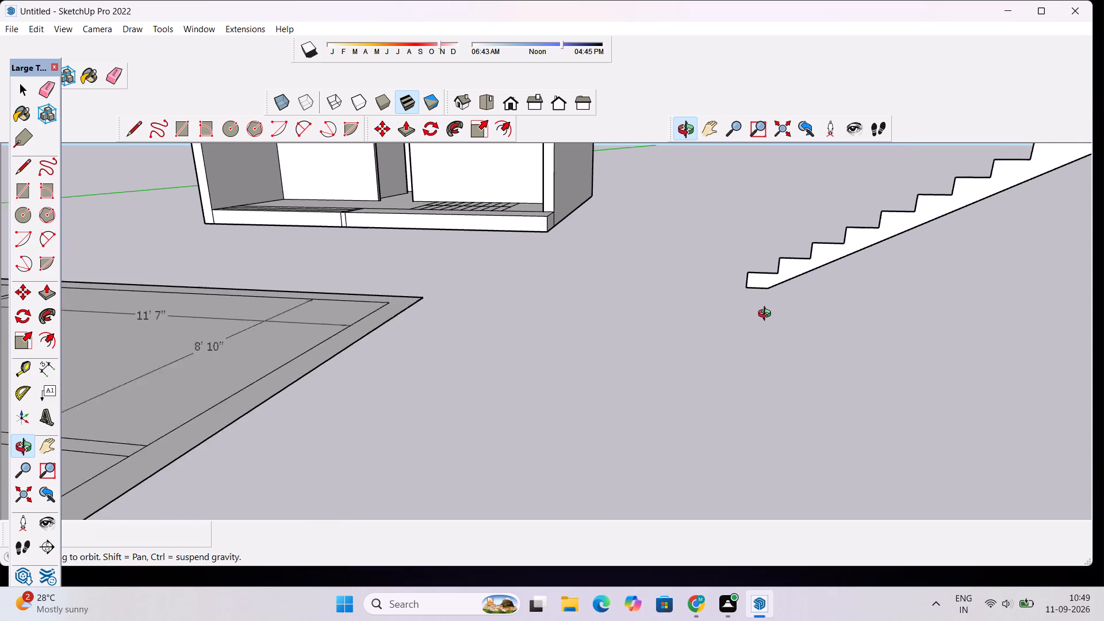
{"action": "scroll", "coordinate": [767, 315], "scroll_direction": "up", "scroll_amount": 4}
{"action": "scroll", "coordinate": [767, 314], "scroll_direction": "down", "scroll_amount": 6}
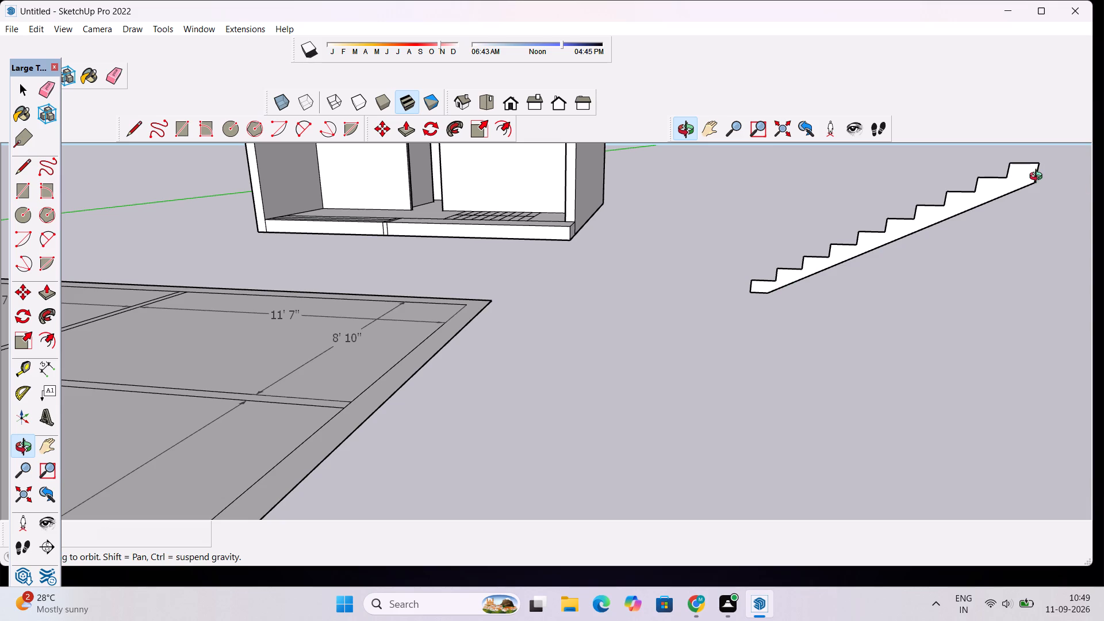
{"action": "scroll", "coordinate": [892, 290], "scroll_direction": "down", "scroll_amount": 8}
{"action": "left_click_drag", "start_coordinate": [1017, 239], "coordinate": [769, 255]}
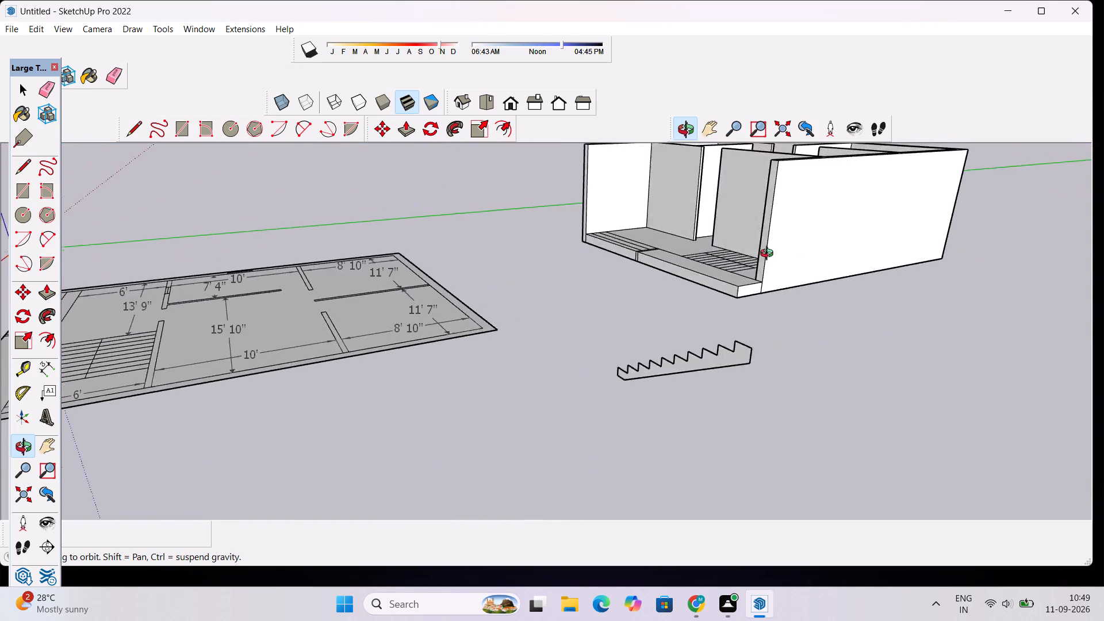
{"action": "left_click_drag", "start_coordinate": [769, 255], "coordinate": [879, 224]}
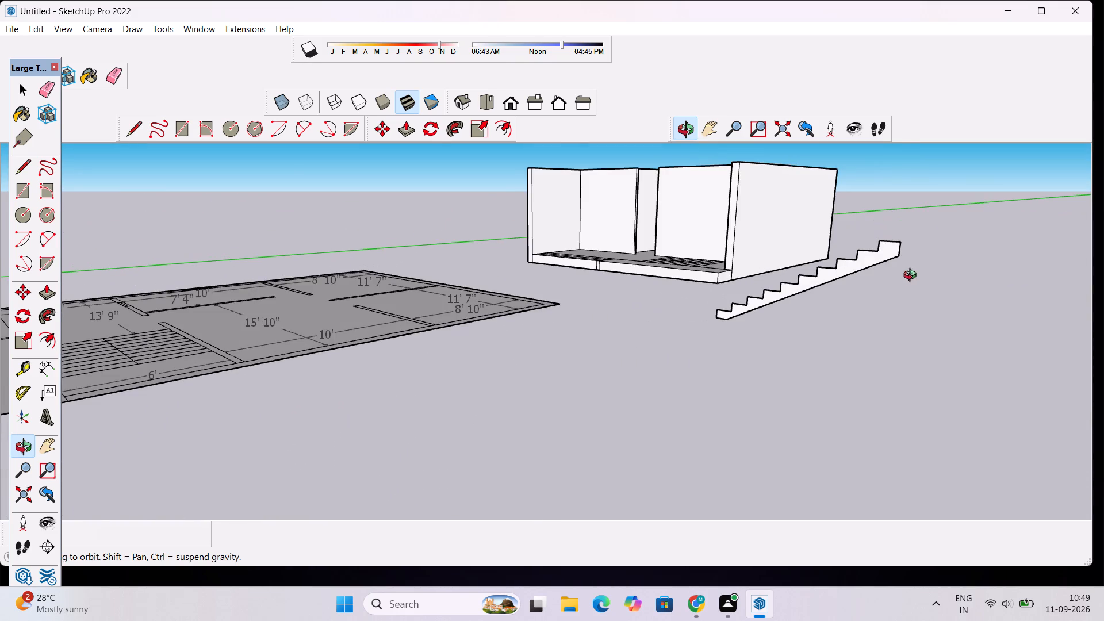
{"action": "scroll", "coordinate": [913, 277], "scroll_direction": "up", "scroll_amount": 4}
{"action": "left_click_drag", "start_coordinate": [979, 249], "coordinate": [854, 294]}
{"action": "scroll", "coordinate": [625, 321], "scroll_direction": "down", "scroll_amount": 10}
{"action": "scroll", "coordinate": [532, 344], "scroll_direction": "up", "scroll_amount": 5}
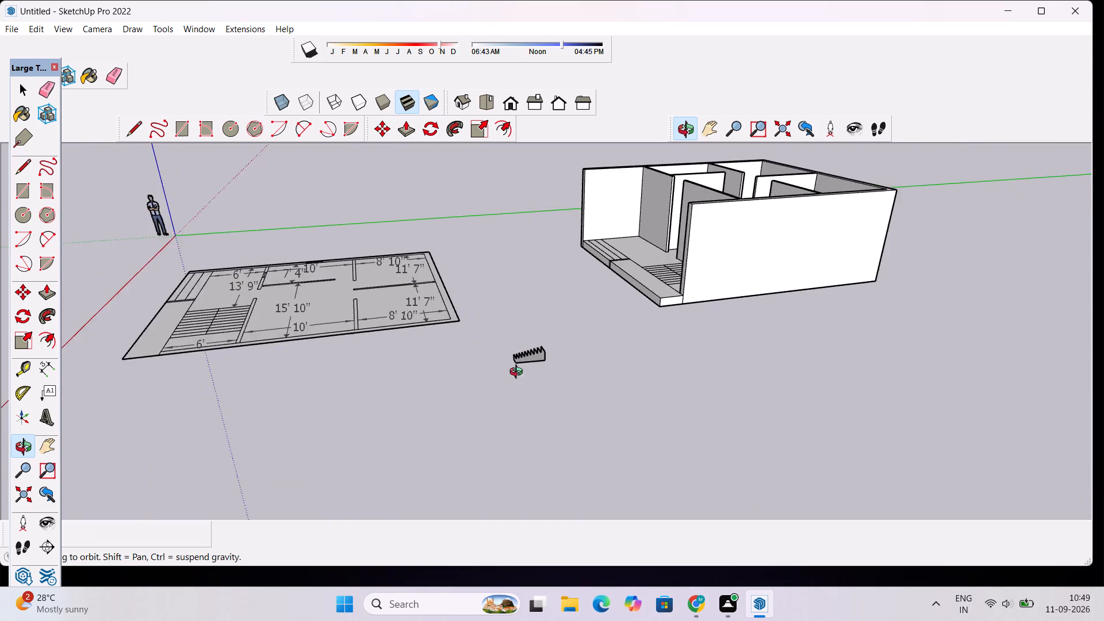
{"action": "scroll", "coordinate": [519, 373], "scroll_direction": "up", "scroll_amount": 6}
{"action": "left_click_drag", "start_coordinate": [545, 378], "coordinate": [631, 380]}
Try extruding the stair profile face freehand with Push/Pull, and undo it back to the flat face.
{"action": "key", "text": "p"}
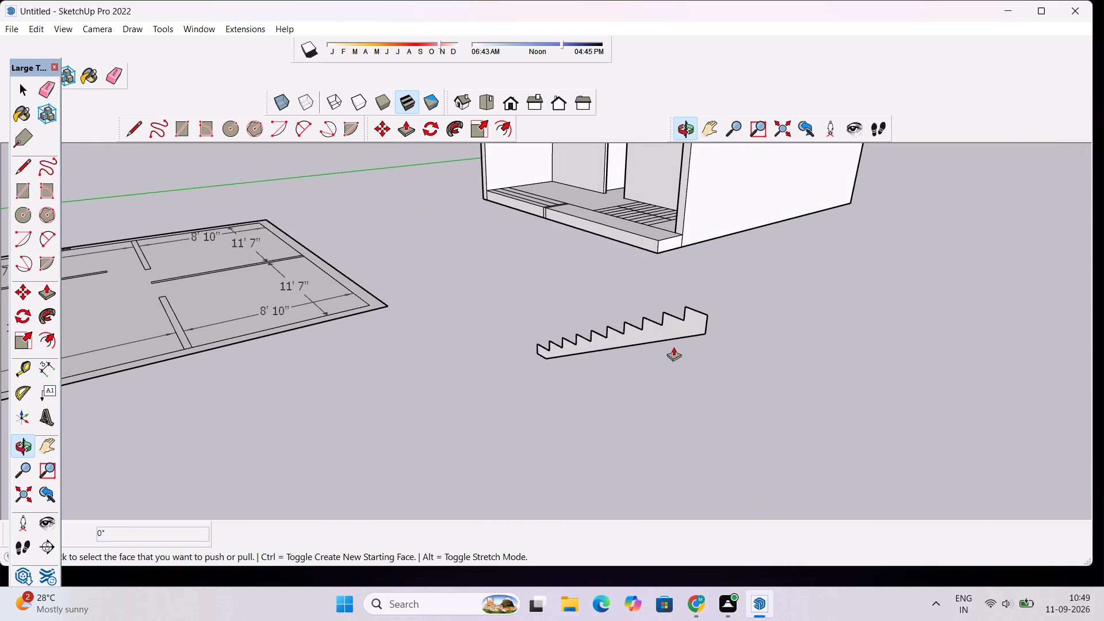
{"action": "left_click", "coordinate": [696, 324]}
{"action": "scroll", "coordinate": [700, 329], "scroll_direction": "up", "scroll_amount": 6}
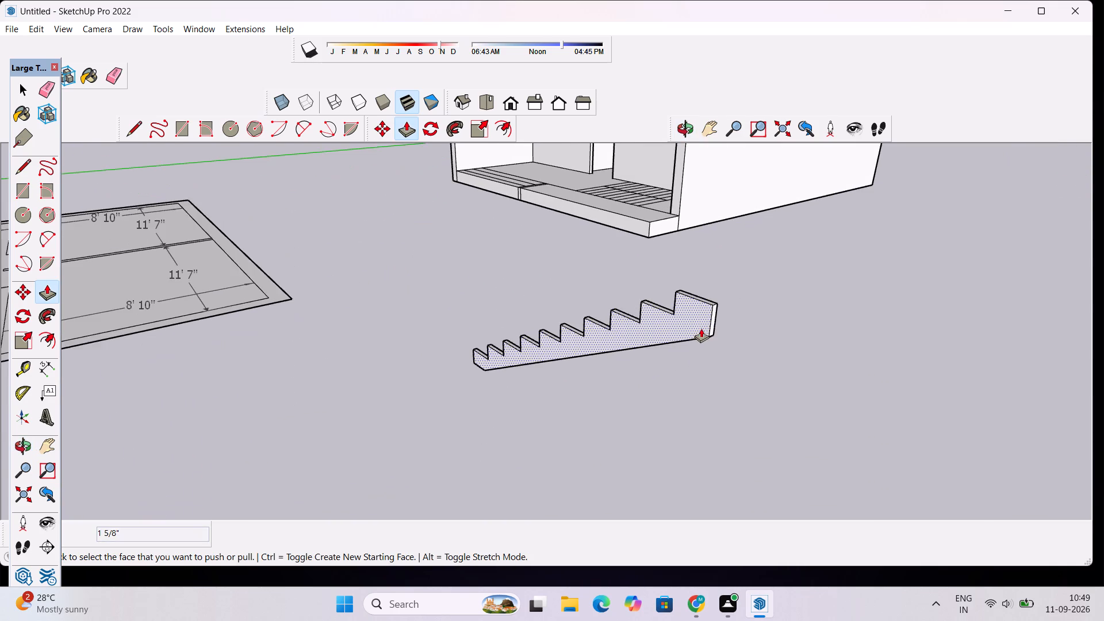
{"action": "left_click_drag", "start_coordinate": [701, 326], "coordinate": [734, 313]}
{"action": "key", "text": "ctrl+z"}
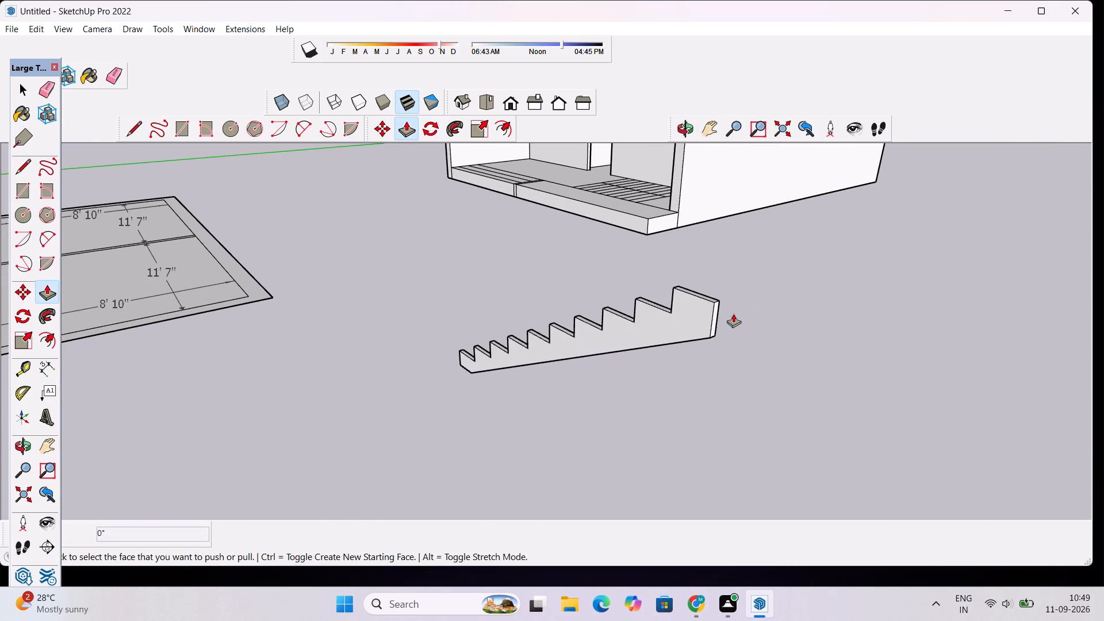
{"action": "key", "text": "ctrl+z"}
Extrude the stair profile face 3' with Push/Pull to make a solid flight of stairs.
{"action": "scroll", "coordinate": [707, 317], "scroll_direction": "up", "scroll_amount": 4}
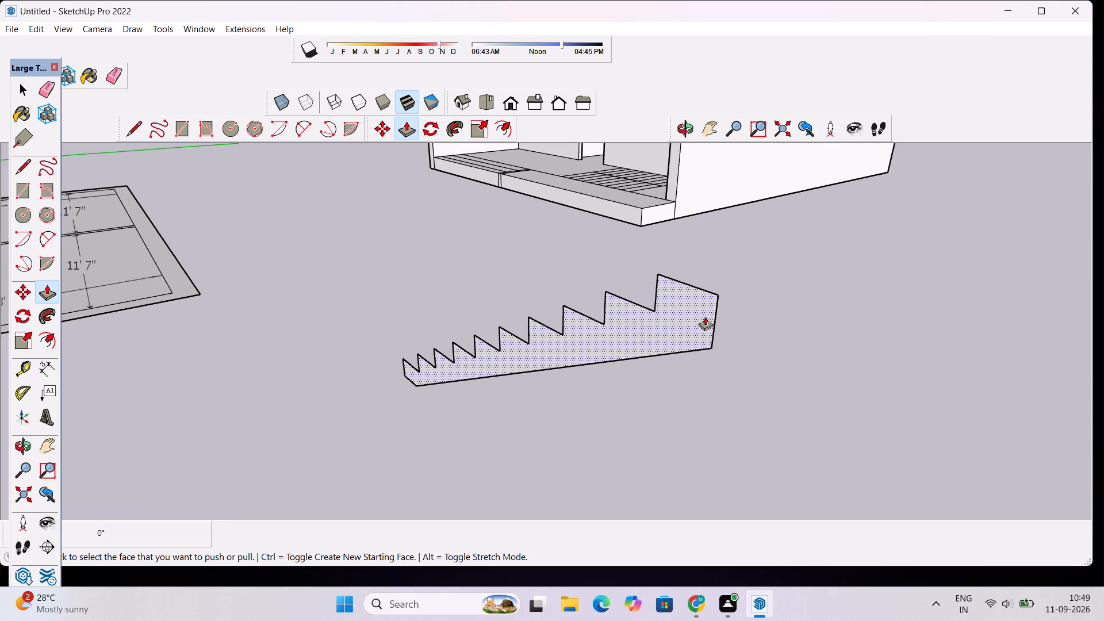
{"action": "left_click", "coordinate": [696, 308]}
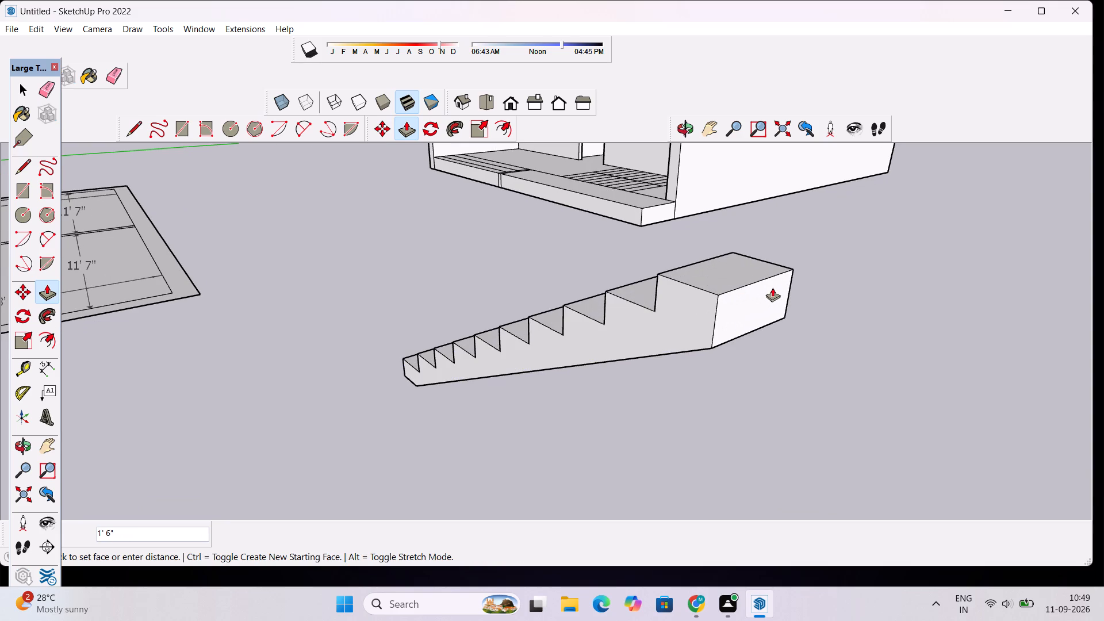
{"action": "type", "text": "3'"}
{"action": "key", "text": "Return"}
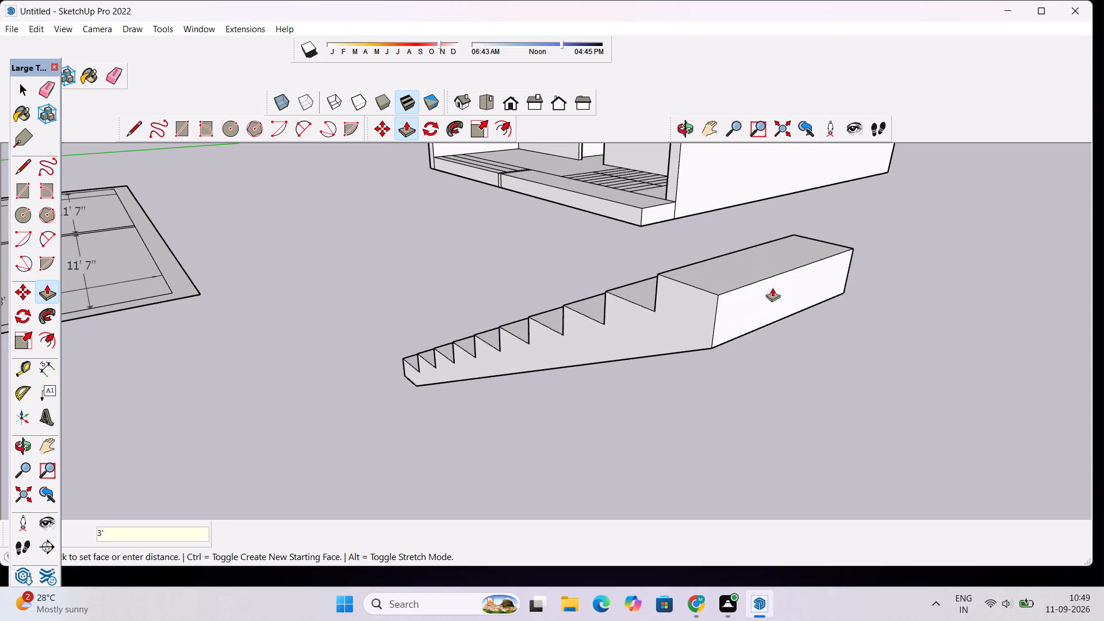
Examine the extruded flight from above and from its stepped side, next to the house and plan.
{"action": "scroll", "coordinate": [788, 315], "scroll_direction": "down", "scroll_amount": 8}
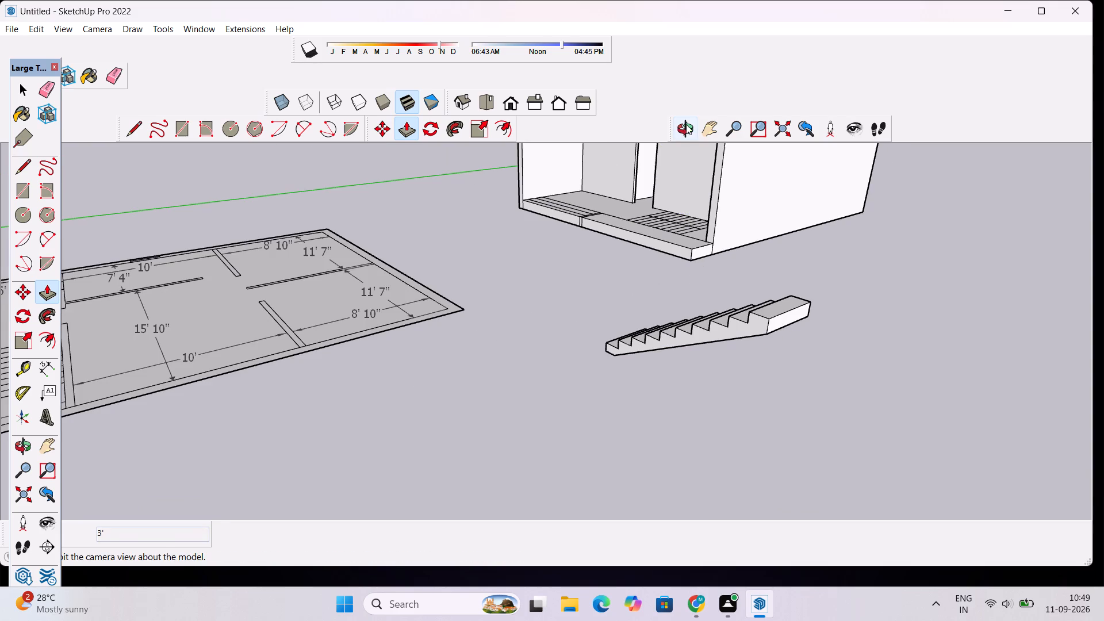
{"action": "left_click", "coordinate": [686, 124]}
{"action": "left_click_drag", "start_coordinate": [618, 253], "coordinate": [845, 419]}
{"action": "scroll", "coordinate": [943, 330], "scroll_direction": "down", "scroll_amount": 5}
{"action": "left_click_drag", "start_coordinate": [940, 408], "coordinate": [881, 342]}
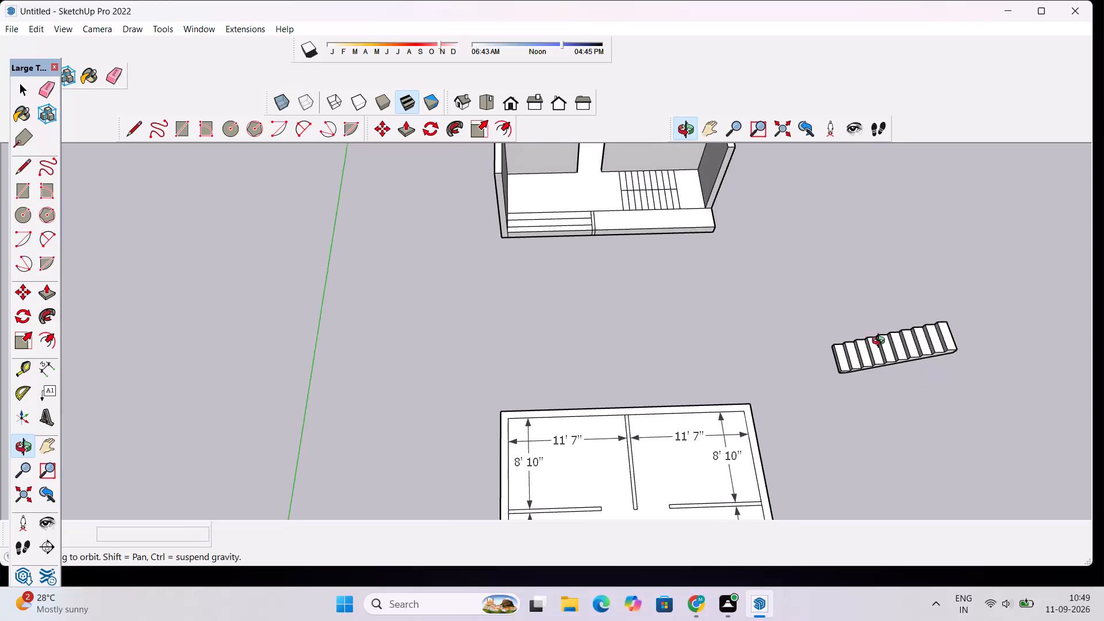
{"action": "left_click_drag", "start_coordinate": [881, 342], "coordinate": [727, 297]}
{"action": "scroll", "coordinate": [786, 295], "scroll_direction": "down", "scroll_amount": 6}
{"action": "scroll", "coordinate": [831, 431], "scroll_direction": "up", "scroll_amount": 12}
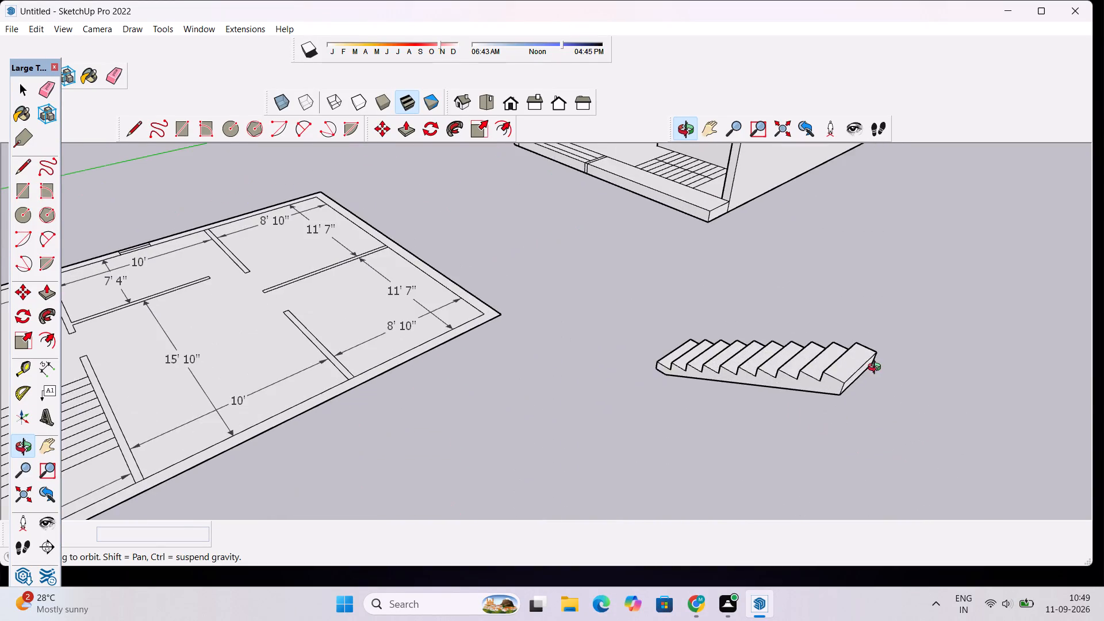
{"action": "left_click_drag", "start_coordinate": [871, 376], "coordinate": [823, 393]}
{"action": "scroll", "coordinate": [823, 398], "scroll_direction": "down", "scroll_amount": 4}
{"action": "left_click_drag", "start_coordinate": [735, 444], "coordinate": [754, 393]}
{"action": "scroll", "coordinate": [754, 393], "scroll_direction": "up", "scroll_amount": 4}
{"action": "scroll", "coordinate": [857, 283], "scroll_direction": "up", "scroll_amount": 5}
Push the flight's stepped side face inward 1' to narrow the staircase.
{"action": "key", "text": "space"}
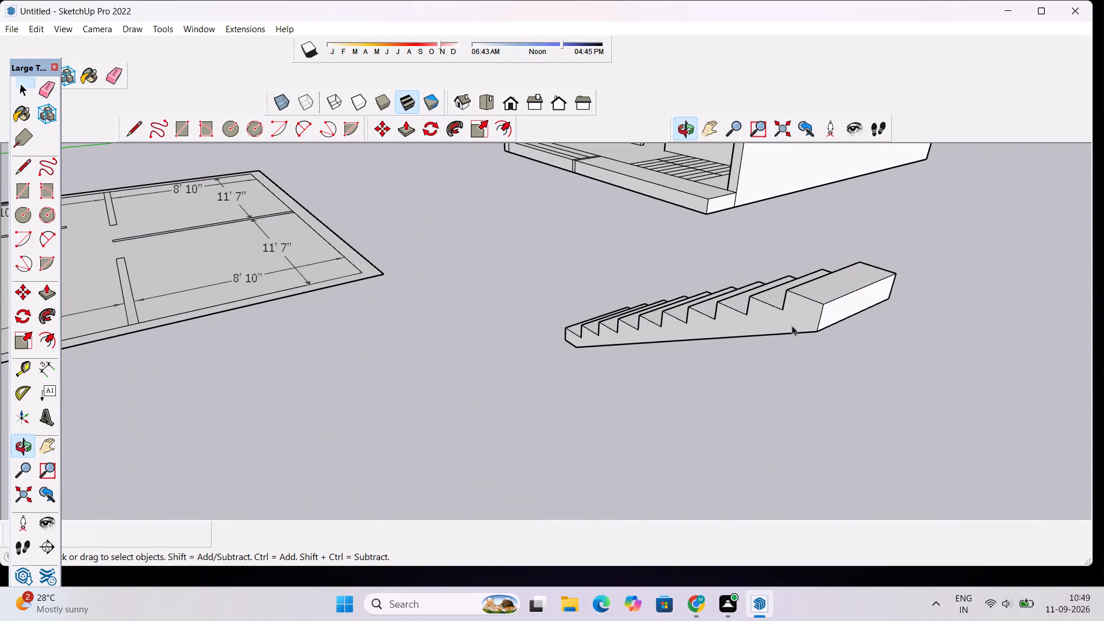
{"action": "left_click", "coordinate": [792, 319]}
{"action": "key", "text": "p"}
{"action": "left_click", "coordinate": [792, 319]}
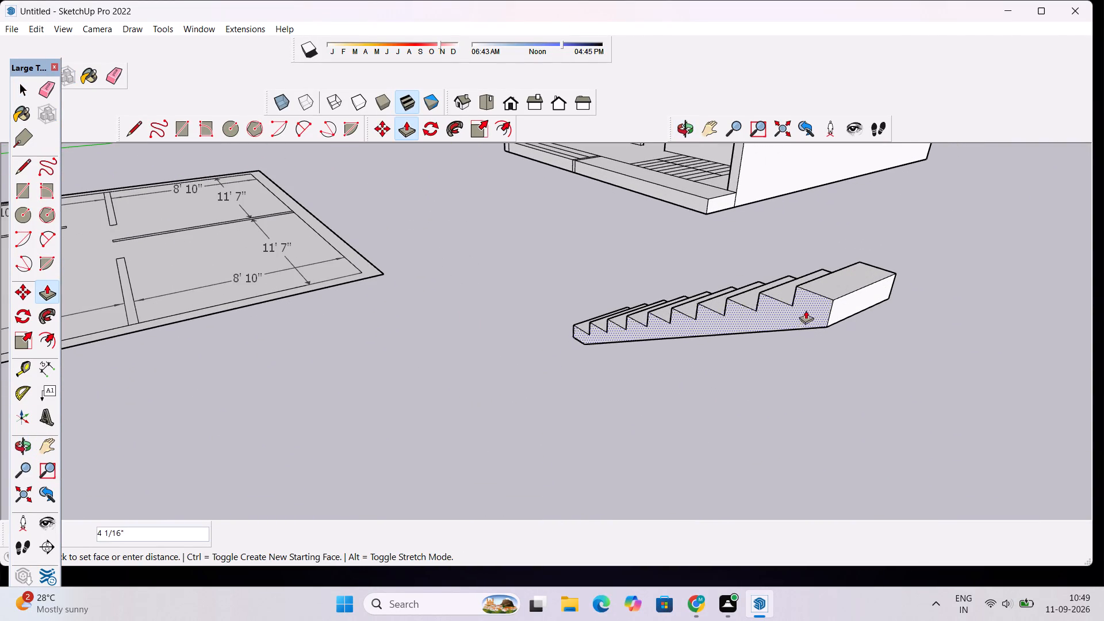
{"action": "type", "text": "1'"}
{"action": "key", "text": "Return"}
Examine the narrowed flight from both sides and from its top end face.
{"action": "scroll", "coordinate": [807, 309], "scroll_direction": "down", "scroll_amount": 5}
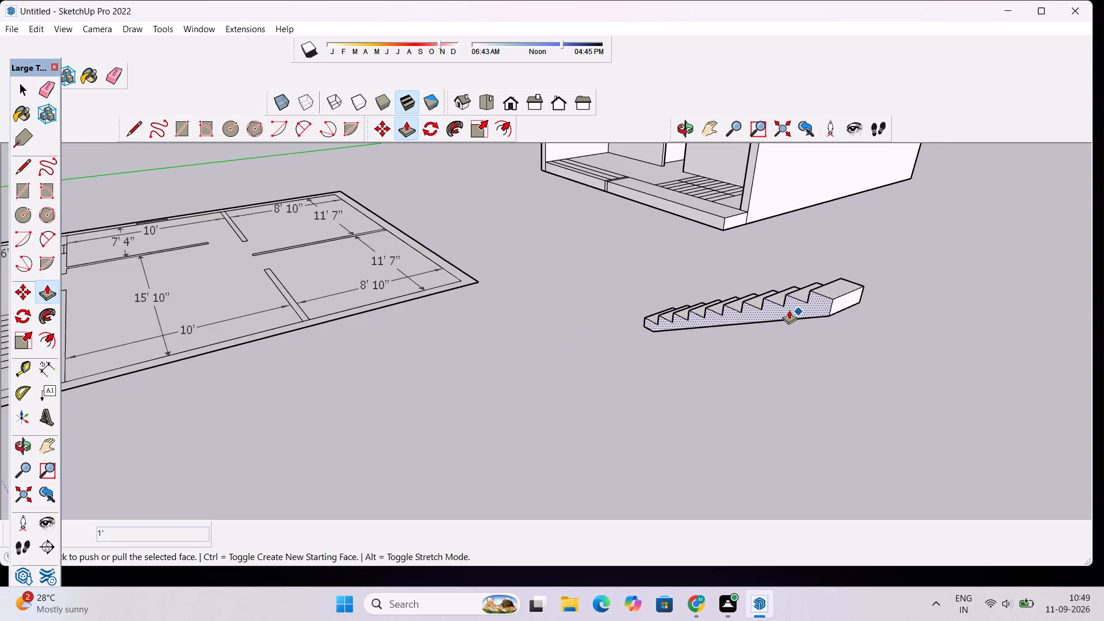
{"action": "left_click", "coordinate": [689, 124]}
{"action": "left_click_drag", "start_coordinate": [813, 228], "coordinate": [505, 273]}
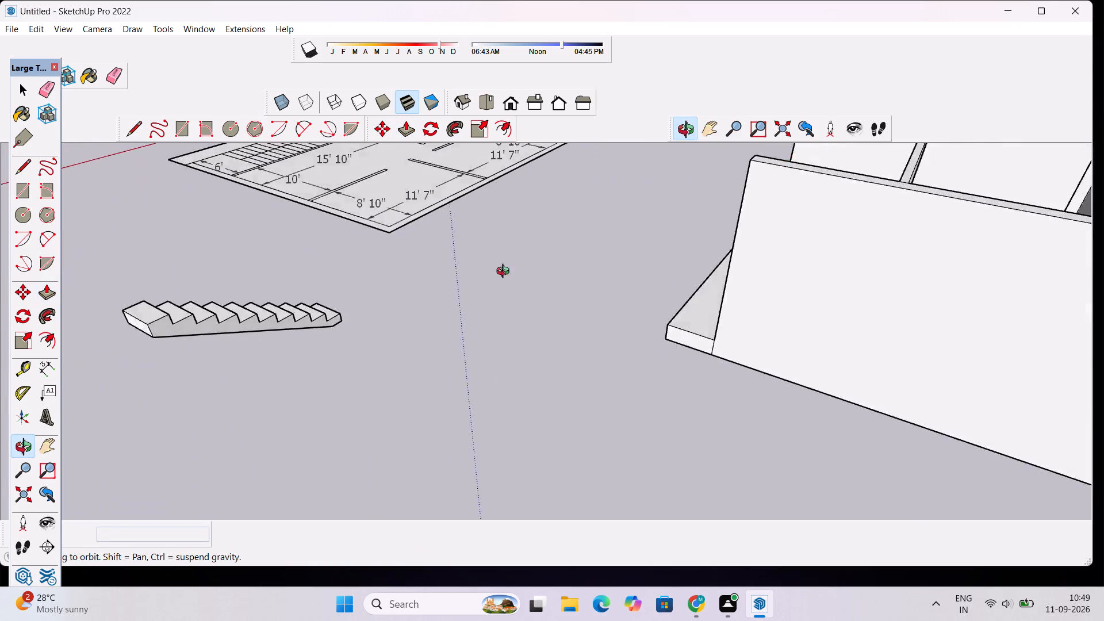
{"action": "left_click_drag", "start_coordinate": [505, 273], "coordinate": [661, 255]}
{"action": "scroll", "coordinate": [425, 415], "scroll_direction": "up", "scroll_amount": 4}
{"action": "scroll", "coordinate": [469, 361], "scroll_direction": "down", "scroll_amount": 5}
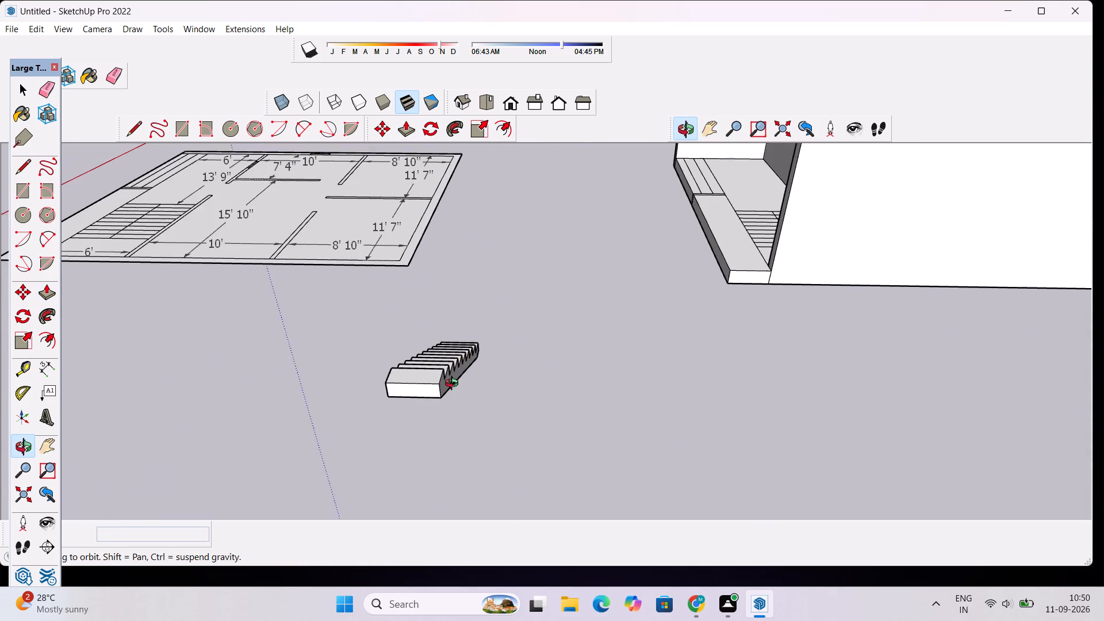
{"action": "left_click_drag", "start_coordinate": [412, 413], "coordinate": [534, 405]}
{"action": "scroll", "coordinate": [701, 347], "scroll_direction": "up", "scroll_amount": 4}
{"action": "left_click_drag", "start_coordinate": [760, 374], "coordinate": [746, 388]}
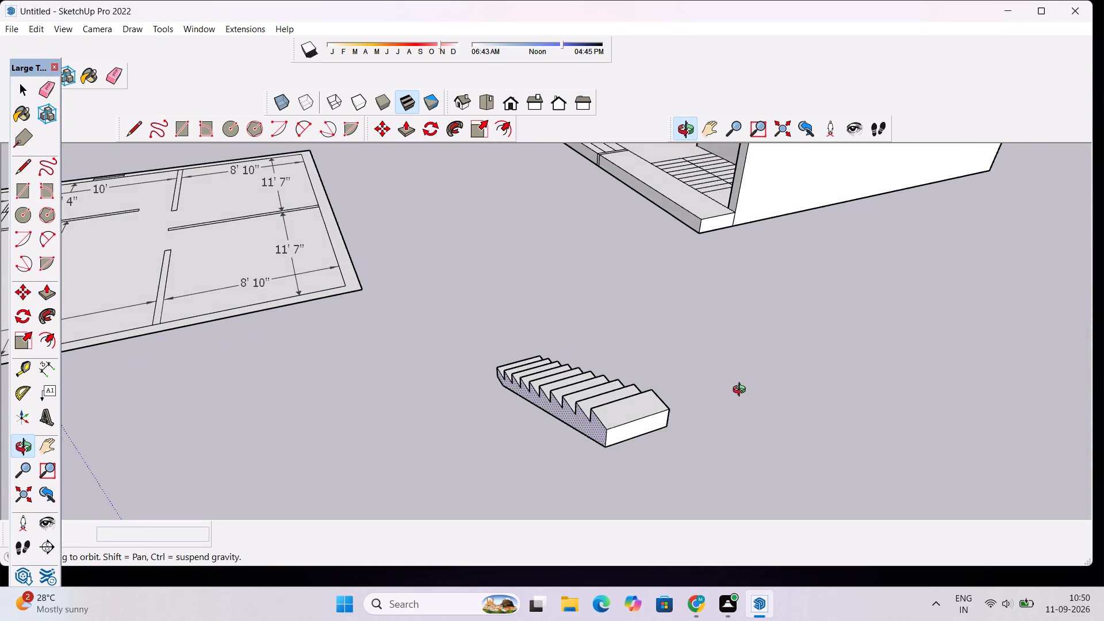
{"action": "scroll", "coordinate": [673, 427], "scroll_direction": "up", "scroll_amount": 5}
{"action": "left_click_drag", "start_coordinate": [741, 378], "coordinate": [635, 351]}
{"action": "scroll", "coordinate": [631, 334], "scroll_direction": "down", "scroll_amount": 5}
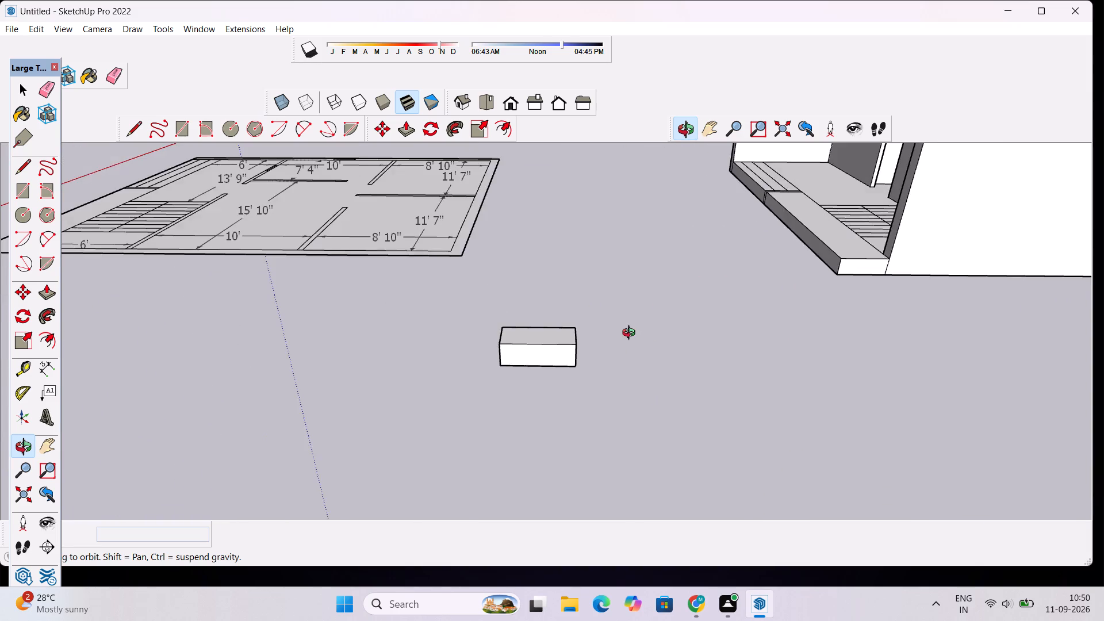
{"action": "left_click_drag", "start_coordinate": [650, 368], "coordinate": [519, 419]}
{"action": "scroll", "coordinate": [467, 389], "scroll_direction": "up", "scroll_amount": 5}
{"action": "scroll", "coordinate": [546, 390], "scroll_direction": "up", "scroll_amount": 3}
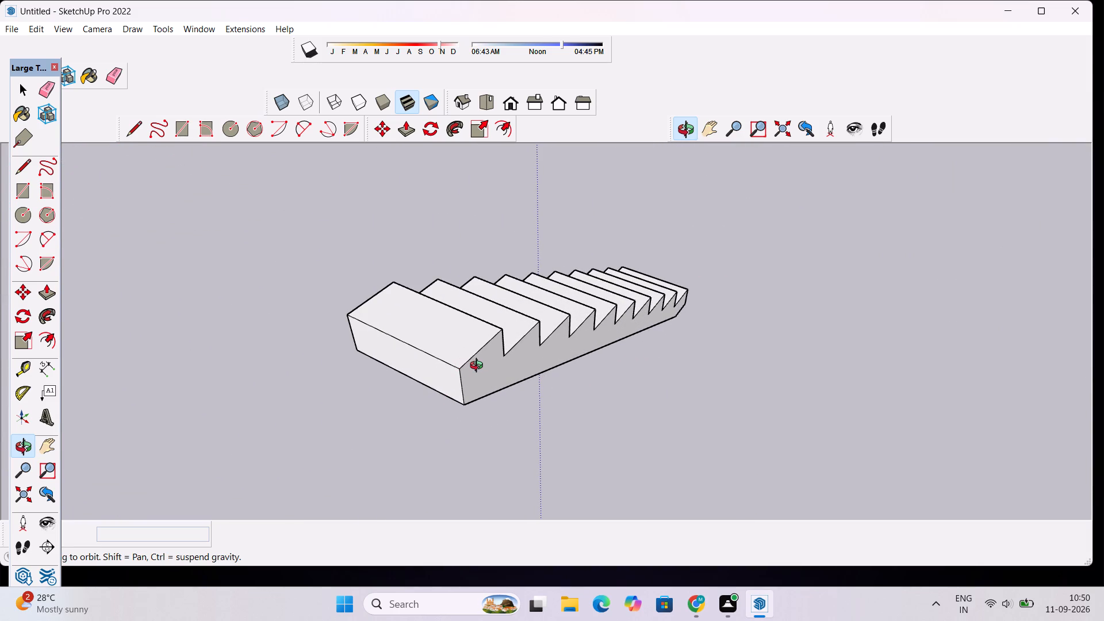
{"action": "scroll", "coordinate": [479, 367], "scroll_direction": "up", "scroll_amount": 2}
{"action": "scroll", "coordinate": [479, 367], "scroll_direction": "down", "scroll_amount": 6}
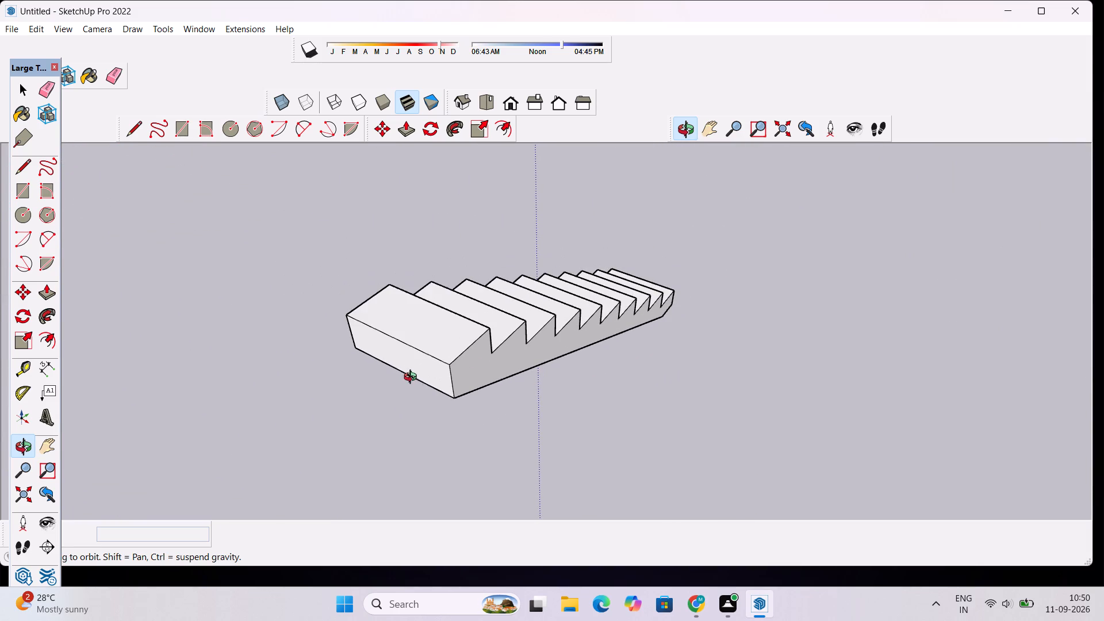
{"action": "scroll", "coordinate": [411, 377], "scroll_direction": "up", "scroll_amount": 4}
{"action": "scroll", "coordinate": [414, 372], "scroll_direction": "down", "scroll_amount": 5}
{"action": "left_click_drag", "start_coordinate": [400, 350], "coordinate": [474, 346]}
{"action": "scroll", "coordinate": [483, 331], "scroll_direction": "down", "scroll_amount": 3}
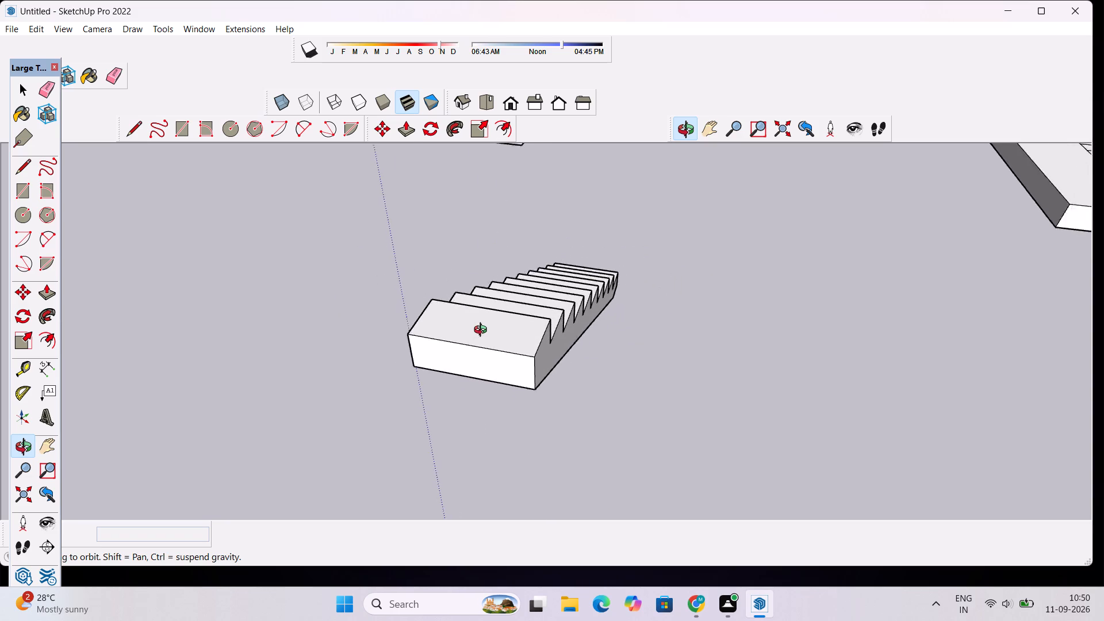
{"action": "scroll", "coordinate": [483, 331], "scroll_direction": "down", "scroll_amount": 2}
{"action": "scroll", "coordinate": [551, 390], "scroll_direction": "up", "scroll_amount": 5}
{"action": "left_click_drag", "start_coordinate": [443, 315], "coordinate": [522, 314]}
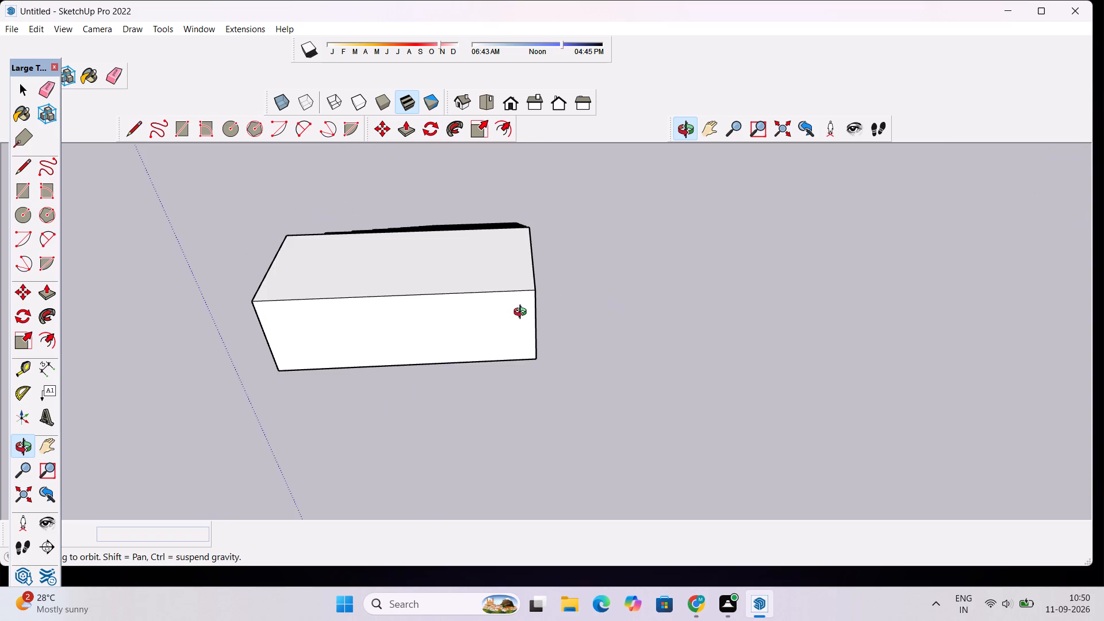
Extrude the vertical end face below the top tread outward 2' as a new landing section, keeping the starting face.
{"action": "key", "text": "p"}
{"action": "left_click", "coordinate": [515, 328]}
{"action": "key", "text": "space"}
{"action": "left_click", "coordinate": [515, 328]}
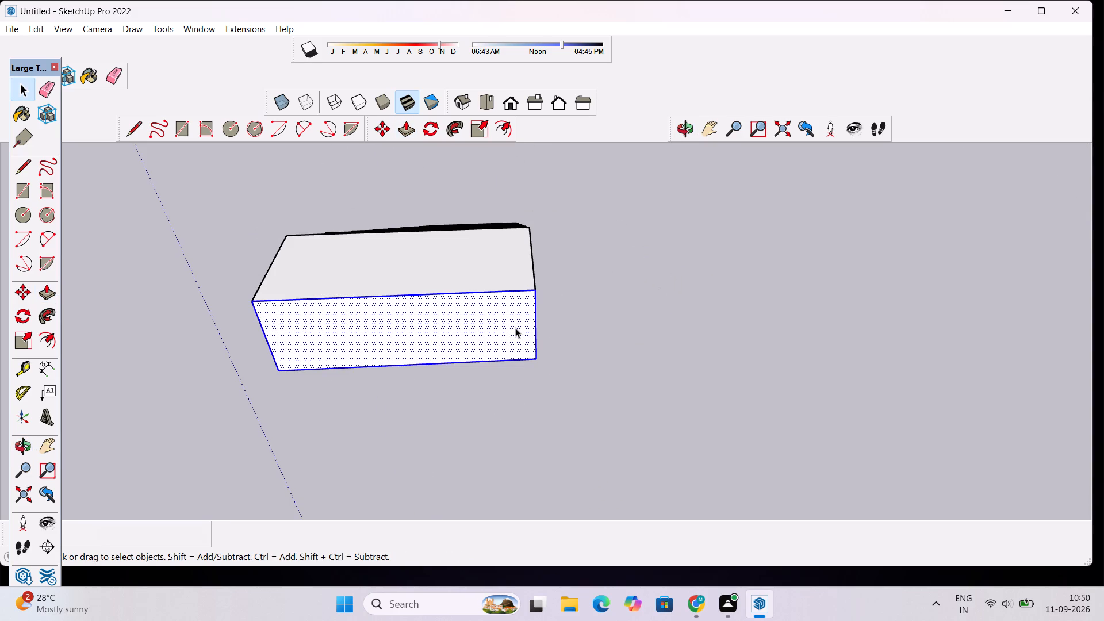
{"action": "key", "text": "p"}
{"action": "left_click", "coordinate": [515, 328]}
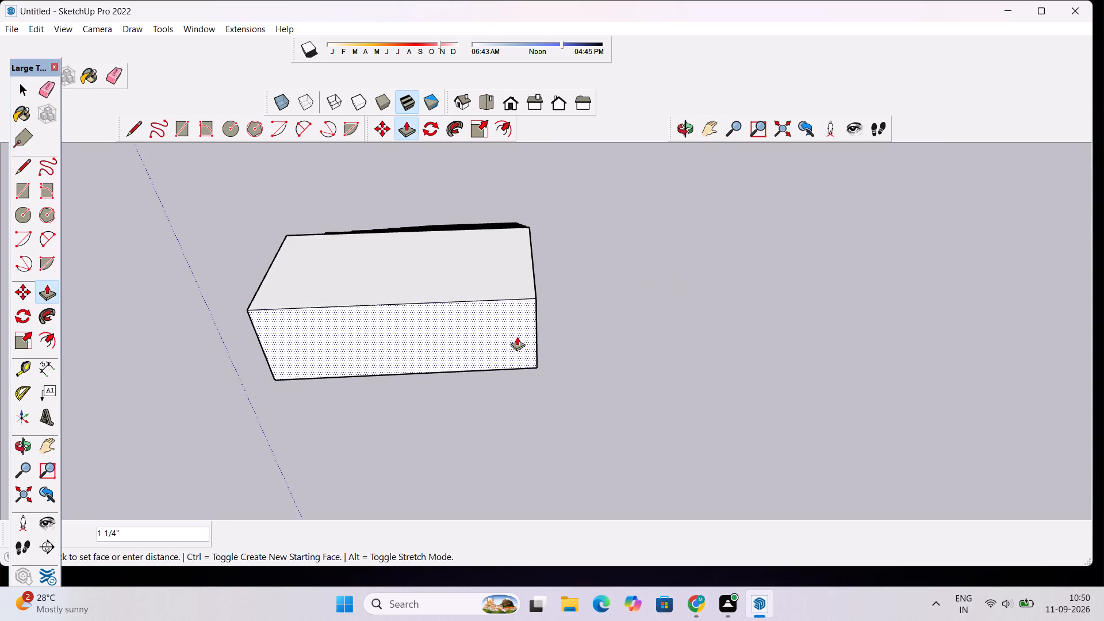
{"action": "scroll", "coordinate": [517, 360], "scroll_direction": "down", "scroll_amount": 3}
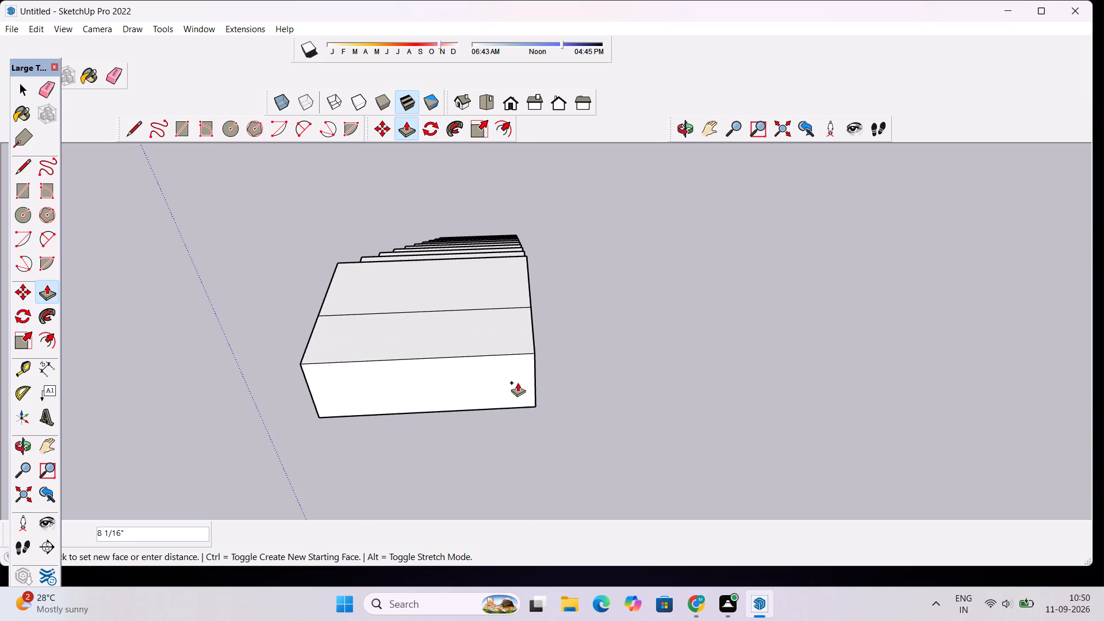
{"action": "type", "text": "2'"}
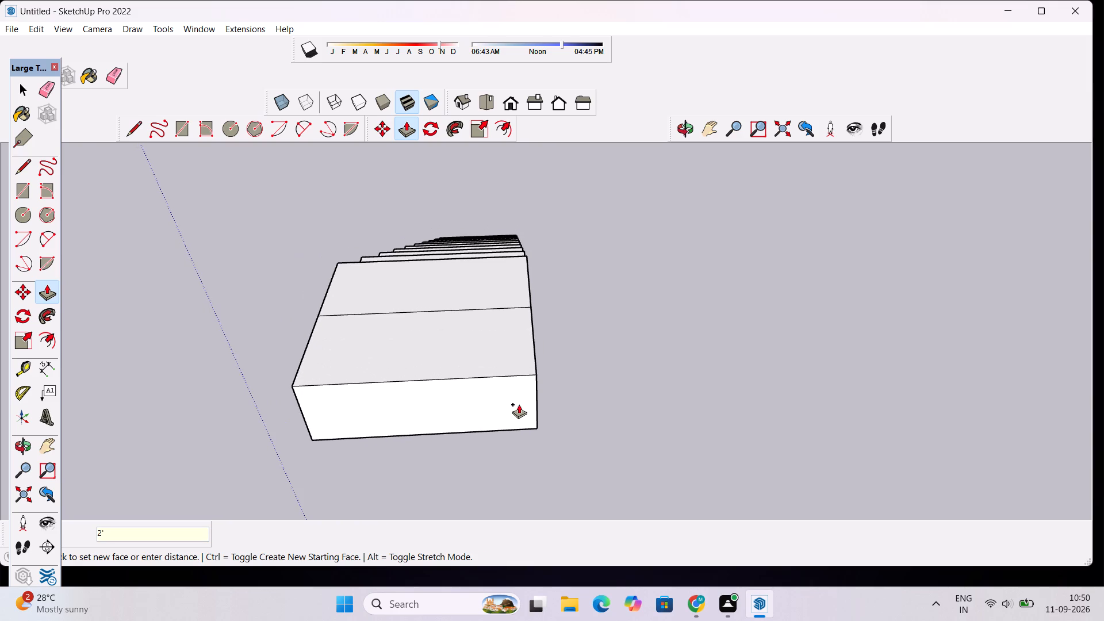
{"action": "key", "text": "Return"}
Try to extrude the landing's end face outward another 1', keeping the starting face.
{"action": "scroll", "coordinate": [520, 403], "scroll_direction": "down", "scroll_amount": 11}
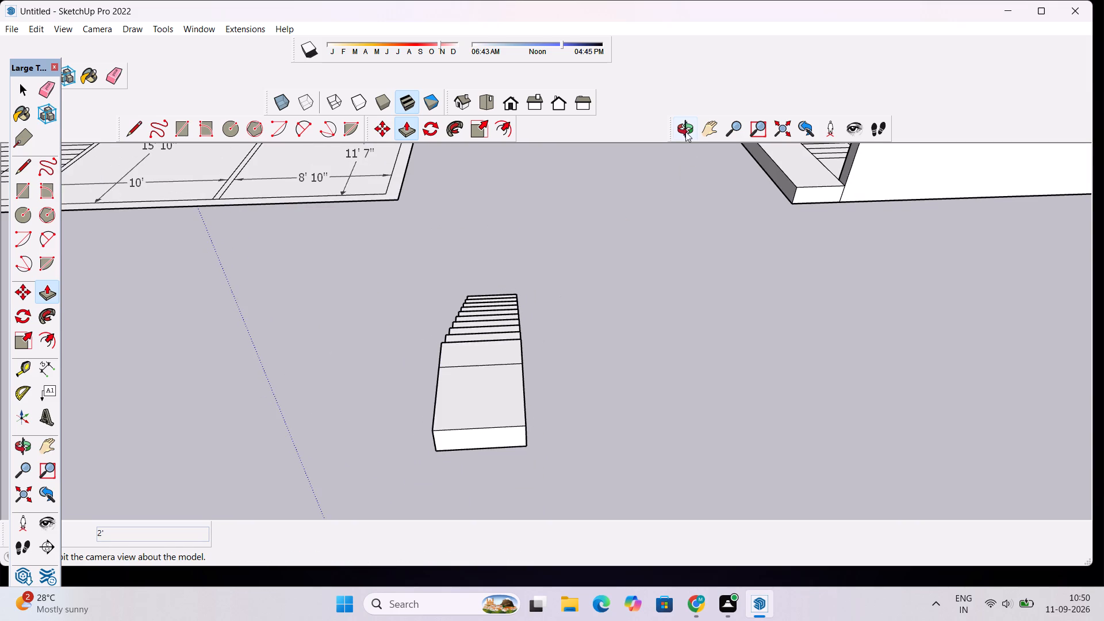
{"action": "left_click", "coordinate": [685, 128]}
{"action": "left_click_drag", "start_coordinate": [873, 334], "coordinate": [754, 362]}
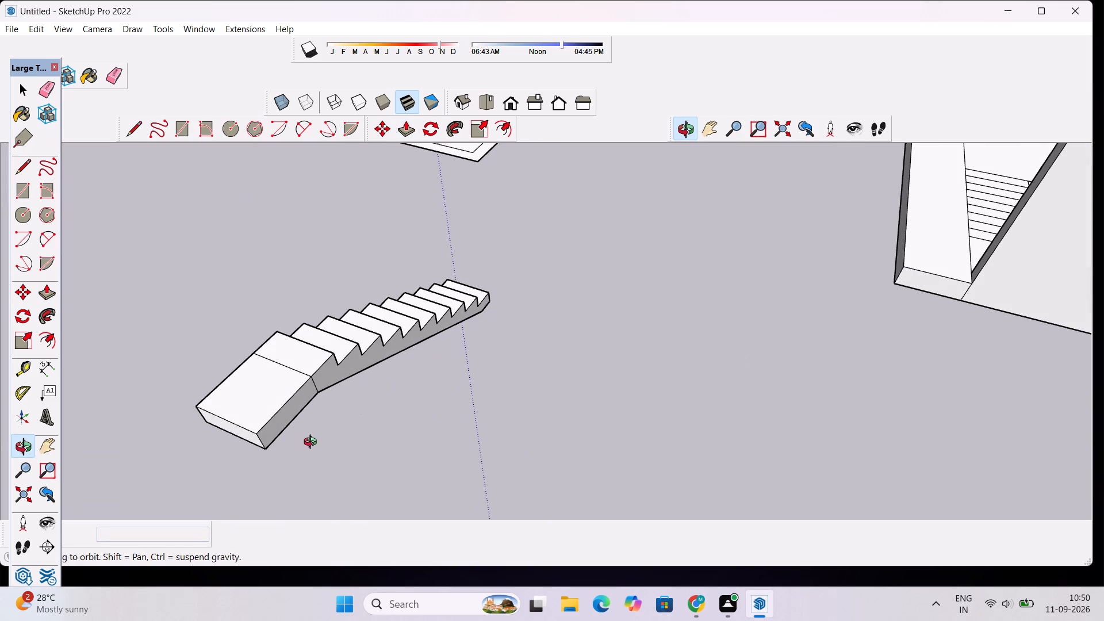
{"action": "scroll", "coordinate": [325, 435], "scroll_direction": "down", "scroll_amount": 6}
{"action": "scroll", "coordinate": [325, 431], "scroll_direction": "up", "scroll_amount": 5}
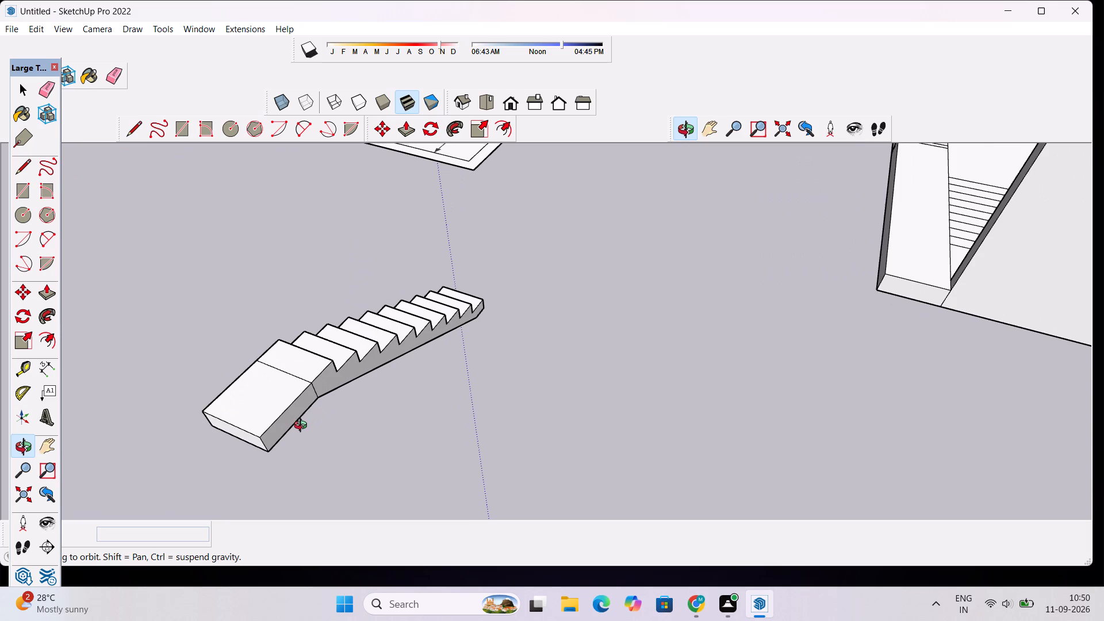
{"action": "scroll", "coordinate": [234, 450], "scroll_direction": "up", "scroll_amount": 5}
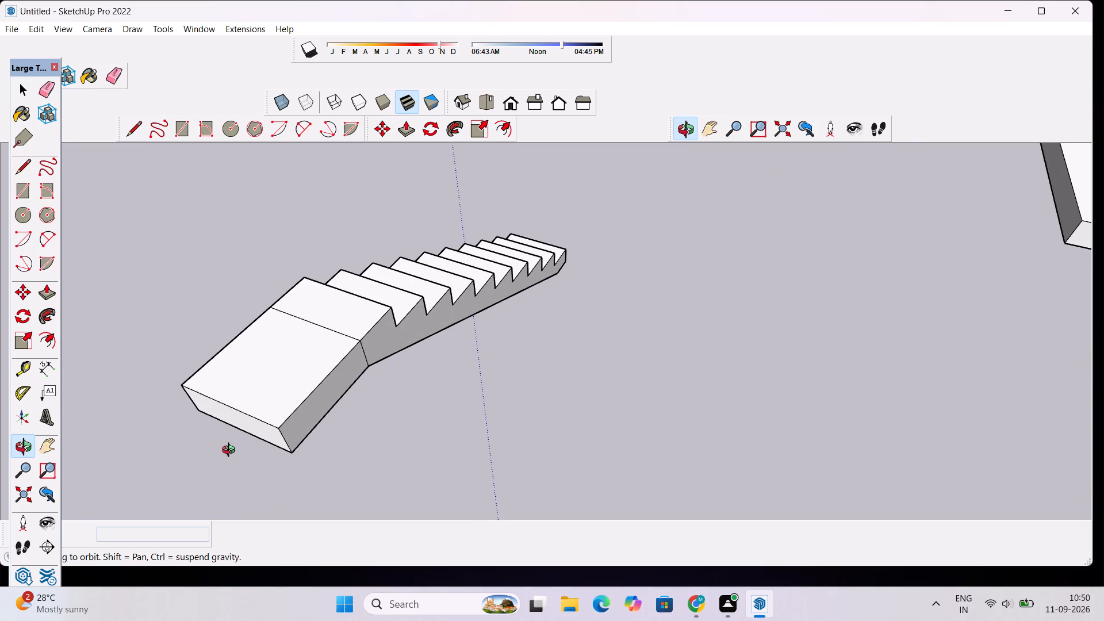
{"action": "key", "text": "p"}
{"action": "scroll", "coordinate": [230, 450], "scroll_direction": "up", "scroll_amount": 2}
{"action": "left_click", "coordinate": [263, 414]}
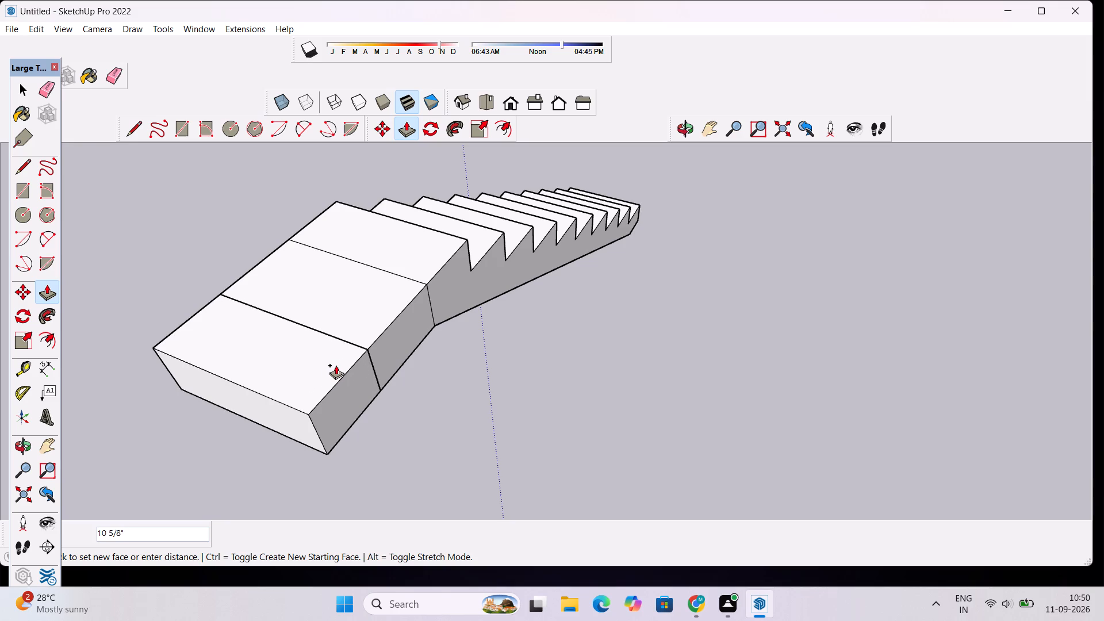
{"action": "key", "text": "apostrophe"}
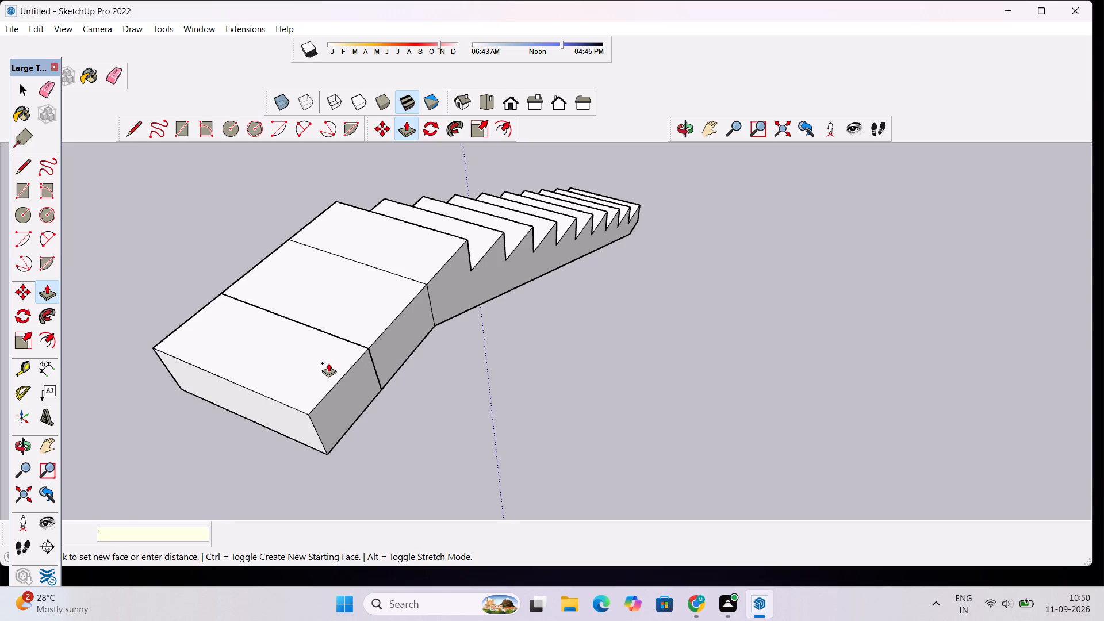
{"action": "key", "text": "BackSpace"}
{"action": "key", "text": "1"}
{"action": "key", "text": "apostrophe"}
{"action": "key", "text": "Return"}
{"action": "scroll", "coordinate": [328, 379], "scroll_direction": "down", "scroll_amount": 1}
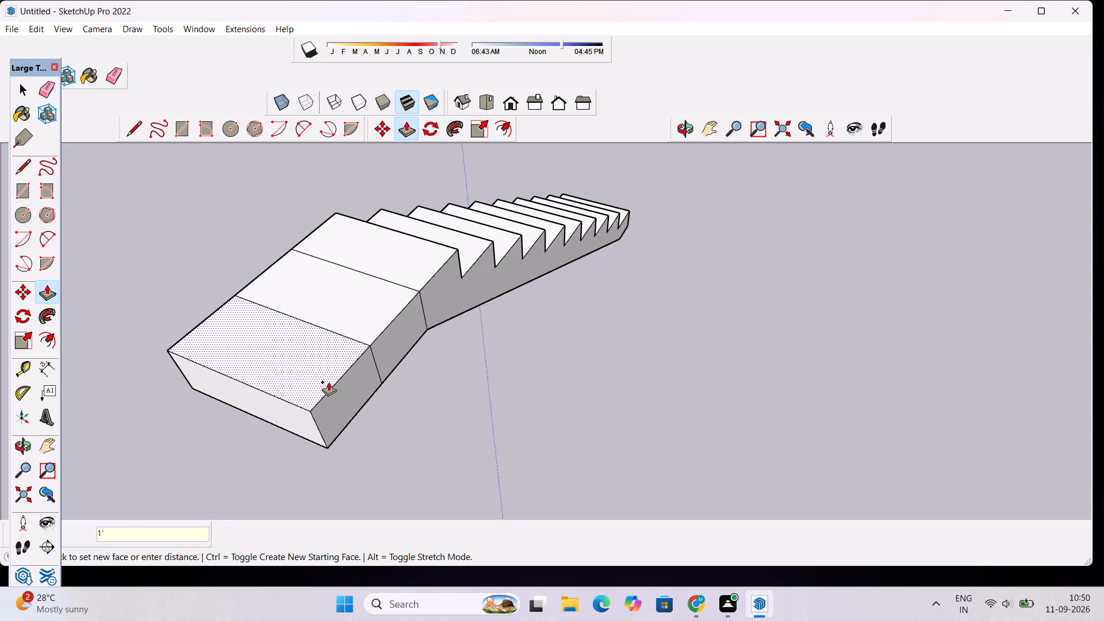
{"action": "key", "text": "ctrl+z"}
Undo the 2' landing extrusion and extrude the flight's top end face outward 1' instead, keeping the starting face.
{"action": "left_click", "coordinate": [288, 414]}
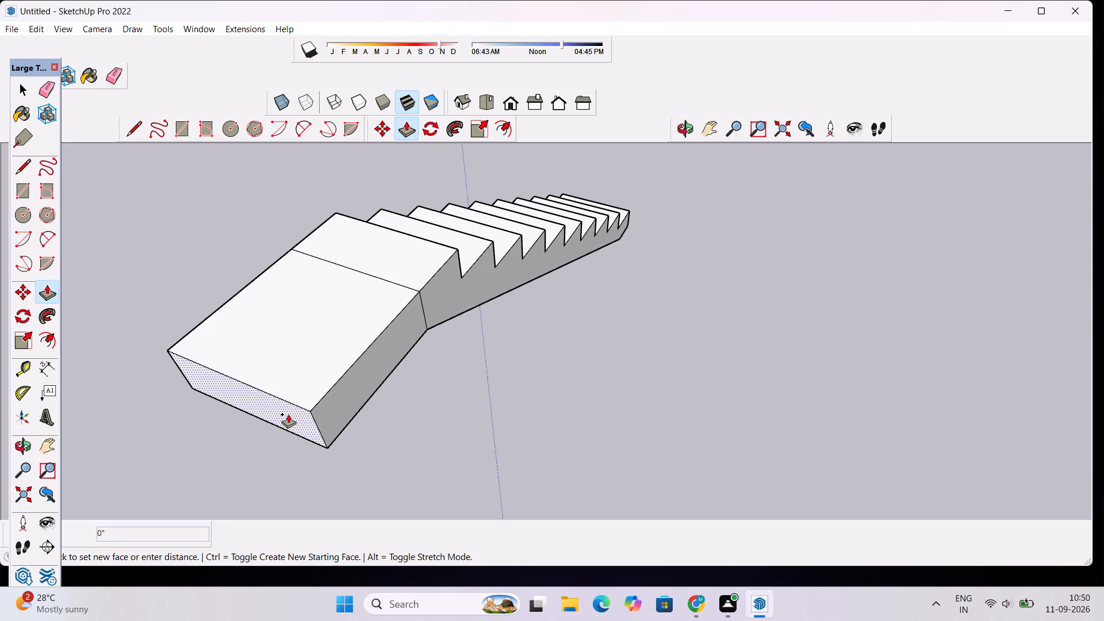
{"action": "key", "text": "space"}
{"action": "key", "text": "ctrl+z"}
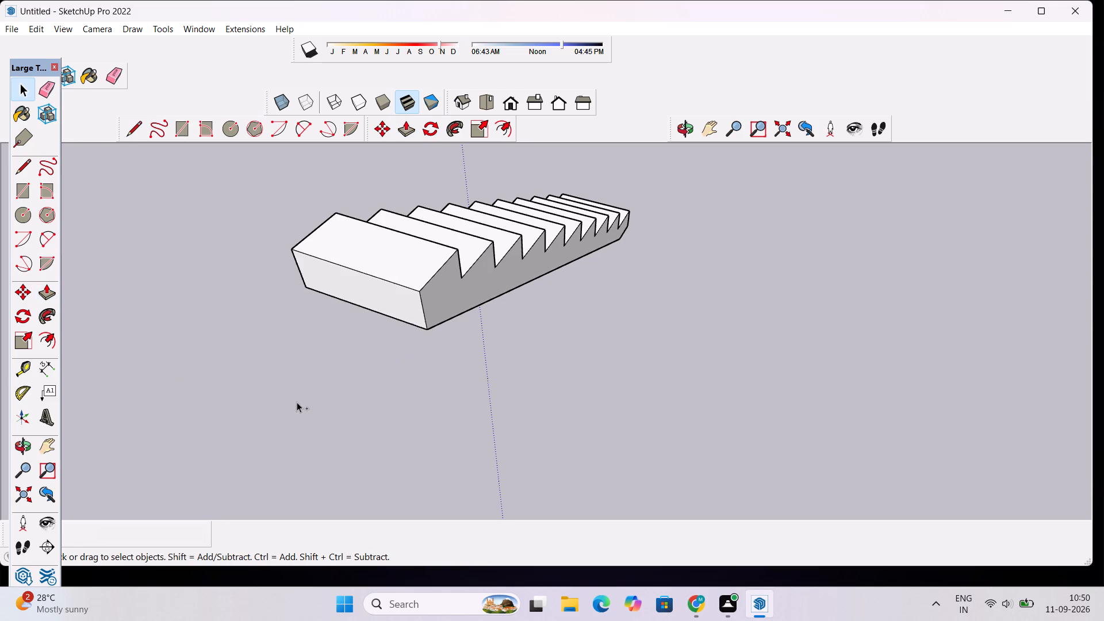
{"action": "scroll", "coordinate": [356, 302], "scroll_direction": "up", "scroll_amount": 3}
{"action": "left_click", "coordinate": [365, 296]}
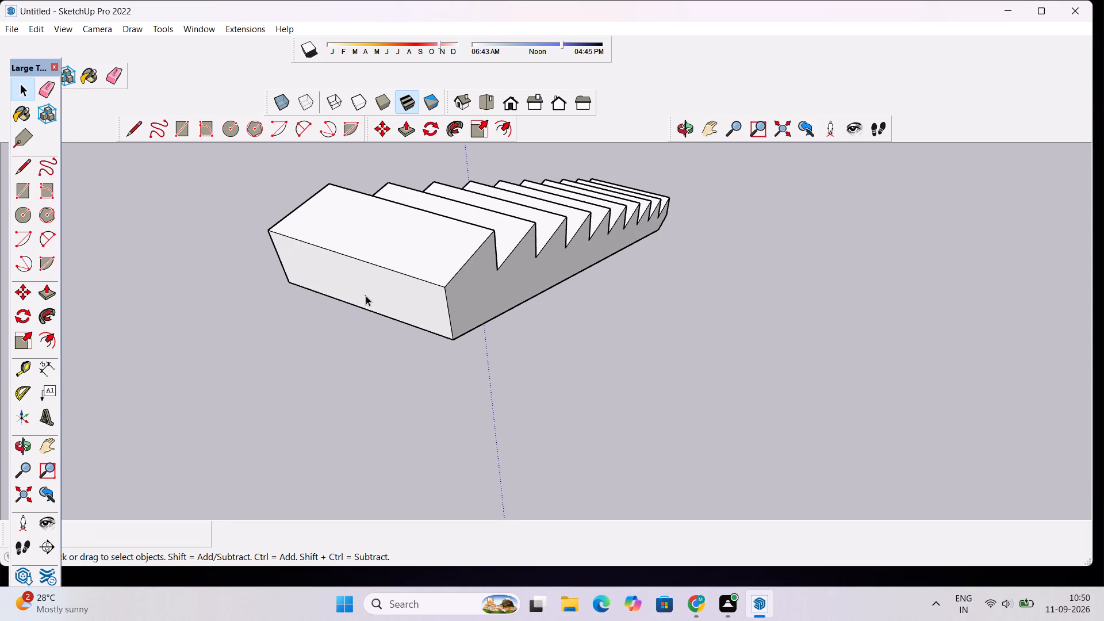
{"action": "key", "text": "p"}
{"action": "left_click", "coordinate": [366, 296]}
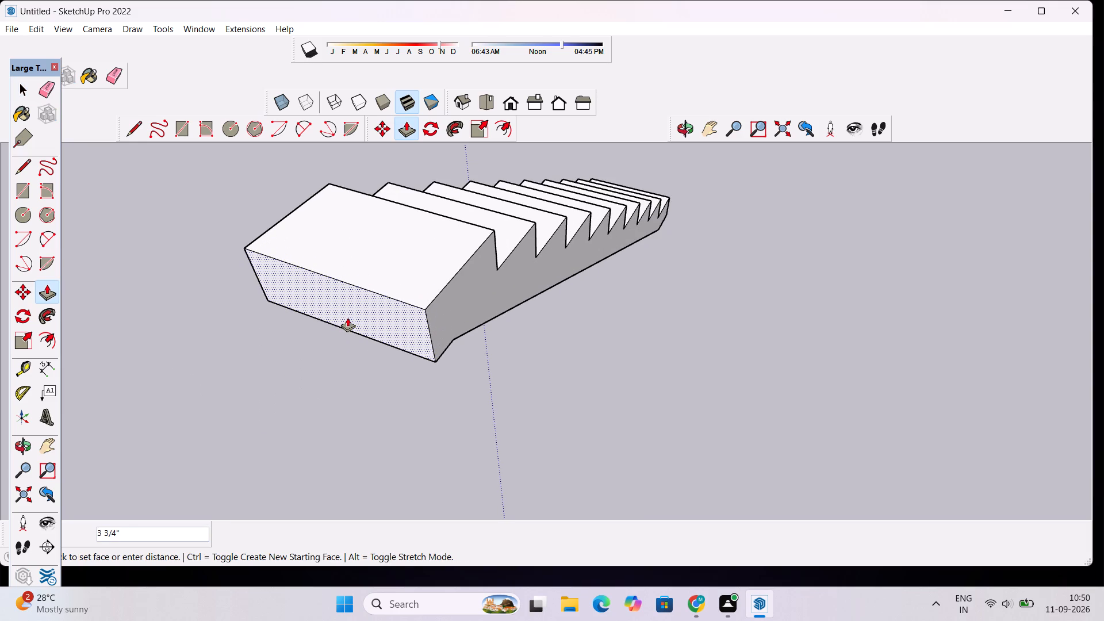
{"action": "type", "text": "1'"}
{"action": "key", "text": "Return"}
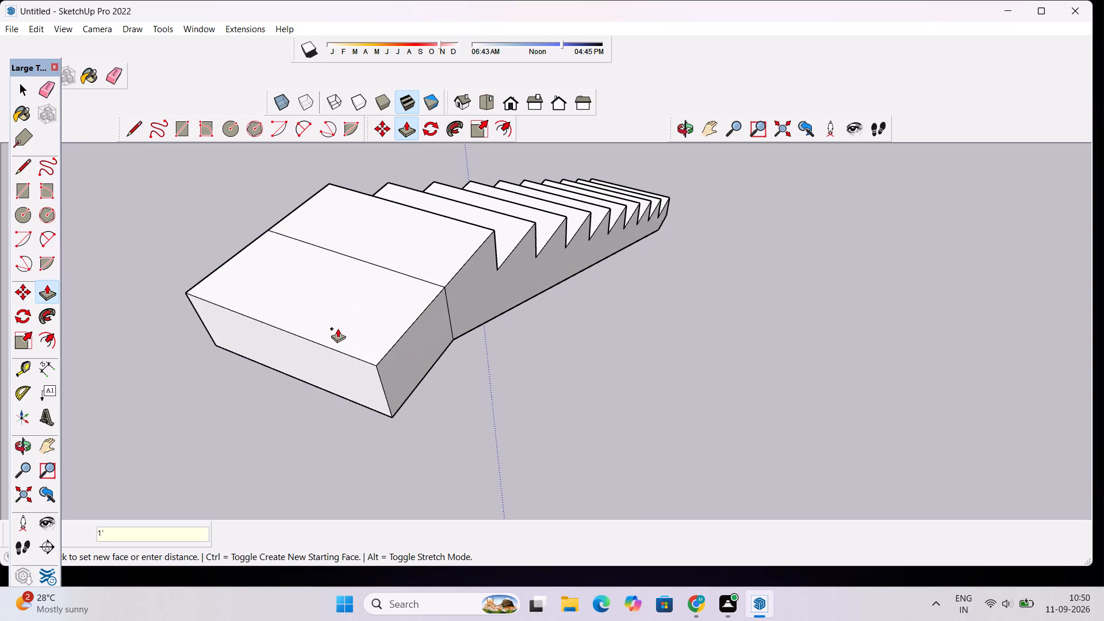
Examine the staircase and its shortened landing from both sides and from the landing end.
{"action": "scroll", "coordinate": [369, 364], "scroll_direction": "down", "scroll_amount": 9}
{"action": "scroll", "coordinate": [439, 327], "scroll_direction": "up", "scroll_amount": 4}
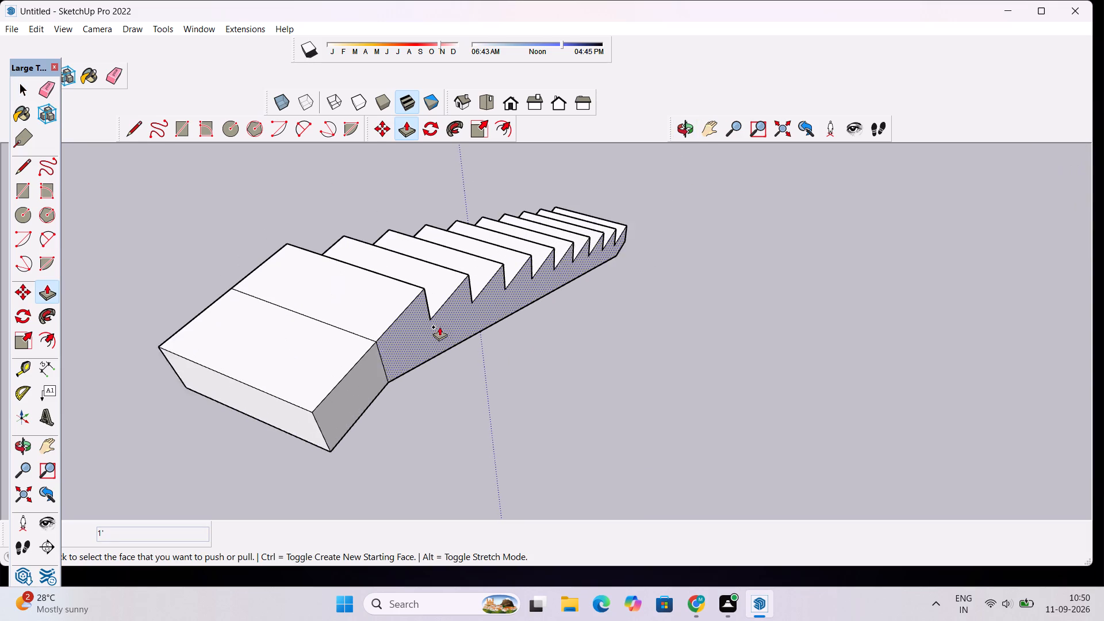
{"action": "scroll", "coordinate": [439, 327], "scroll_direction": "up", "scroll_amount": 2}
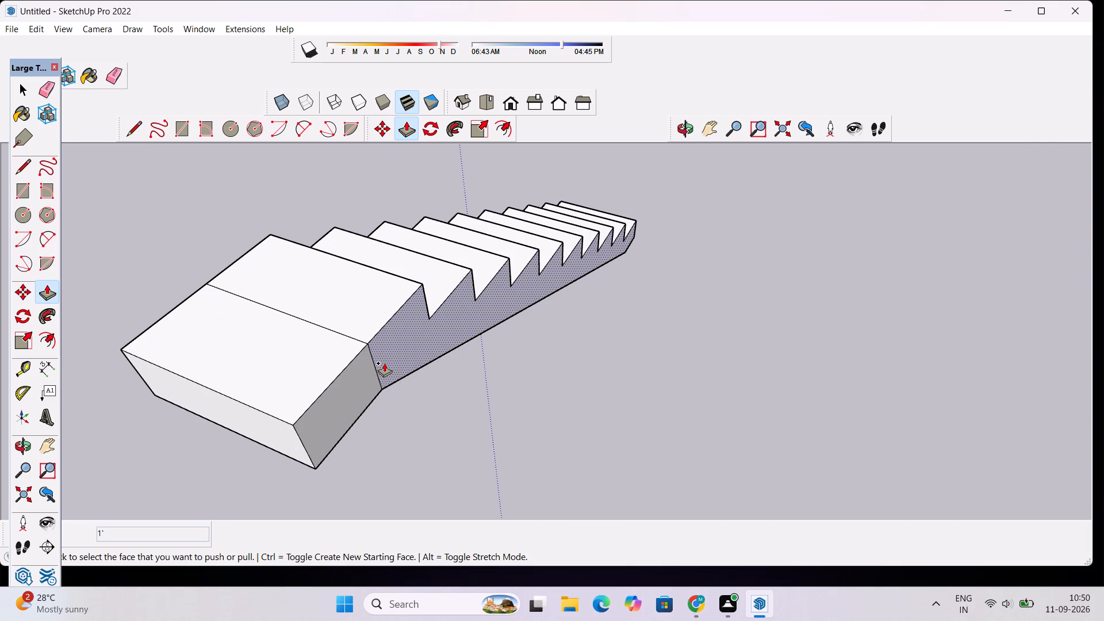
{"action": "scroll", "coordinate": [384, 363], "scroll_direction": "down", "scroll_amount": 6}
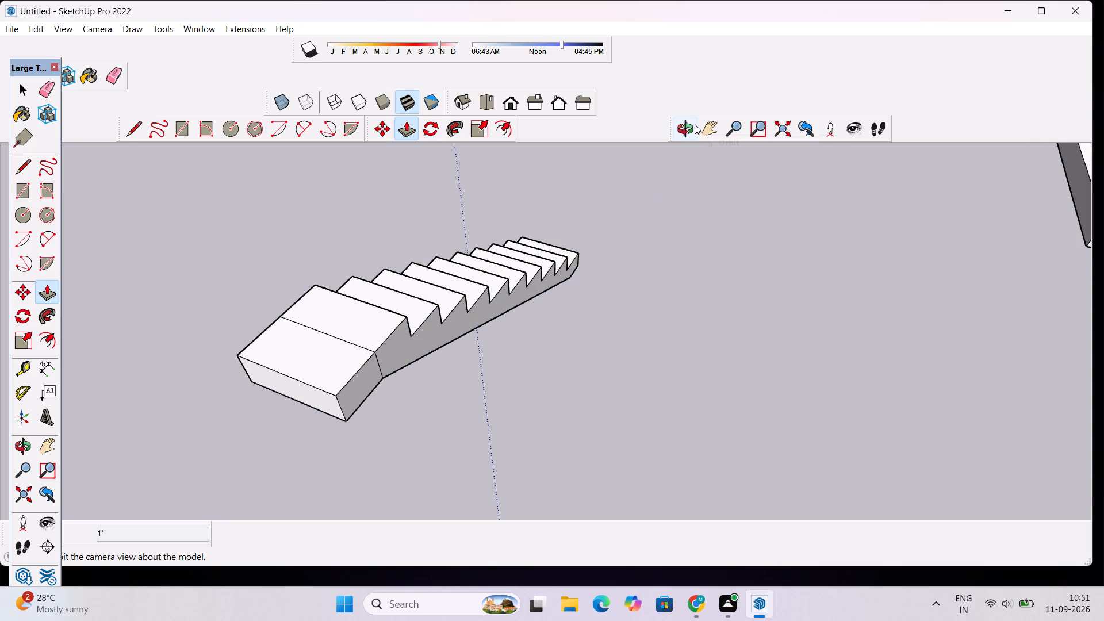
{"action": "left_click", "coordinate": [690, 130]}
{"action": "left_click_drag", "start_coordinate": [449, 294], "coordinate": [805, 319]}
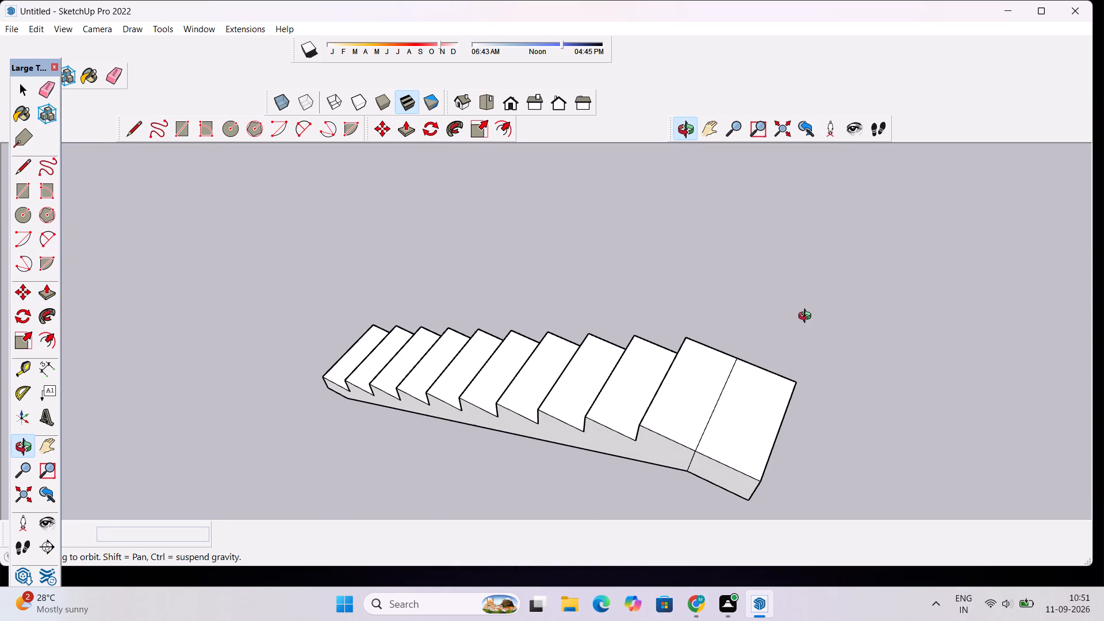
{"action": "scroll", "coordinate": [773, 379], "scroll_direction": "down", "scroll_amount": 3}
{"action": "scroll", "coordinate": [675, 463], "scroll_direction": "up", "scroll_amount": 4}
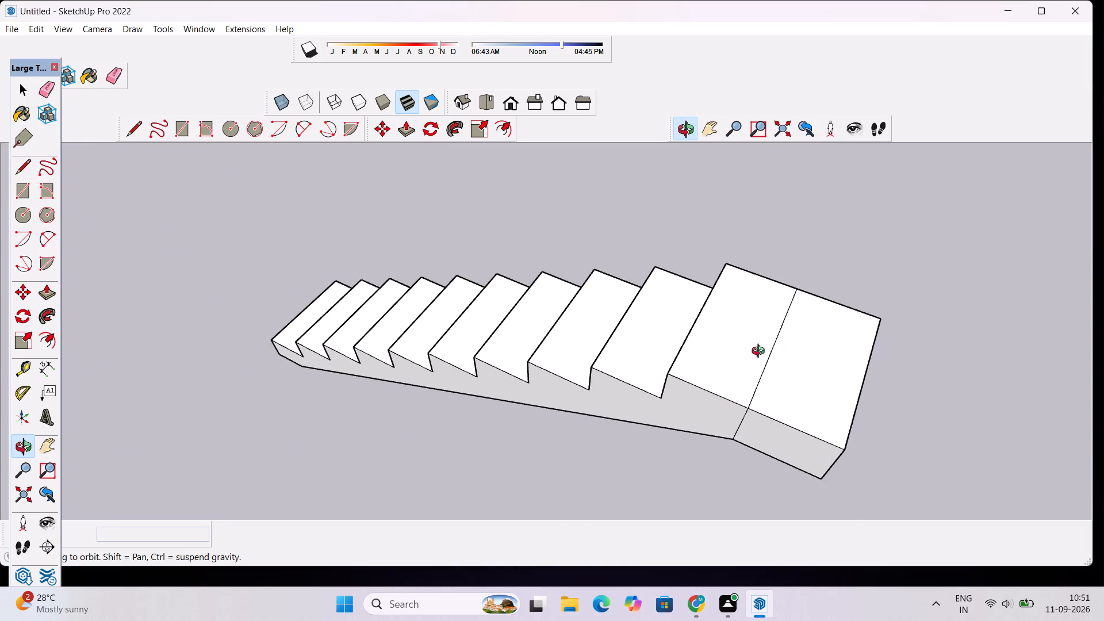
{"action": "left_click_drag", "start_coordinate": [795, 332], "coordinate": [547, 297]}
{"action": "scroll", "coordinate": [676, 326], "scroll_direction": "down", "scroll_amount": 5}
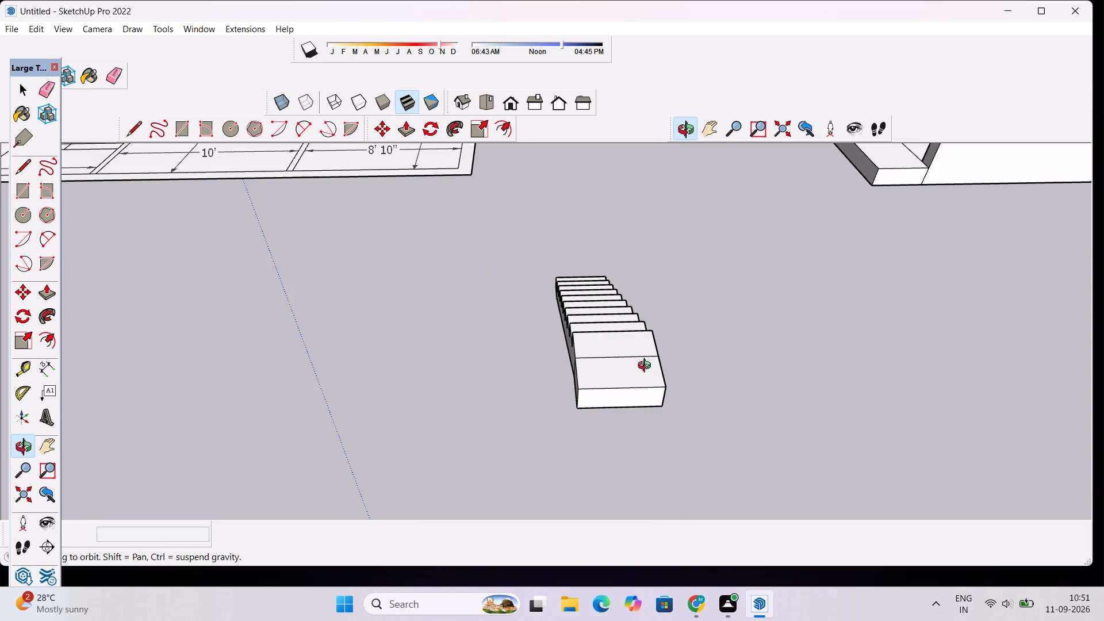
{"action": "scroll", "coordinate": [639, 379], "scroll_direction": "up", "scroll_amount": 4}
{"action": "left_click_drag", "start_coordinate": [681, 398], "coordinate": [662, 359]}
{"action": "scroll", "coordinate": [600, 371], "scroll_direction": "up", "scroll_amount": 2}
{"action": "left_click_drag", "start_coordinate": [602, 349], "coordinate": [526, 378]}
{"action": "scroll", "coordinate": [640, 361], "scroll_direction": "down", "scroll_amount": 3}
{"action": "left_click_drag", "start_coordinate": [677, 374], "coordinate": [666, 369]}
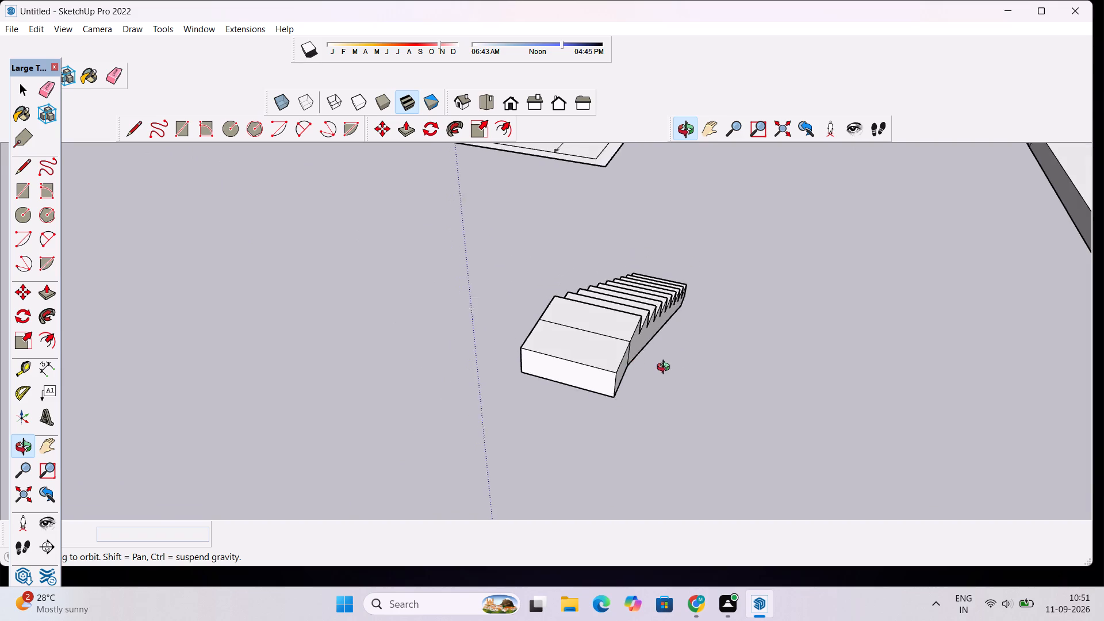
{"action": "left_click_drag", "start_coordinate": [666, 369], "coordinate": [639, 360]}
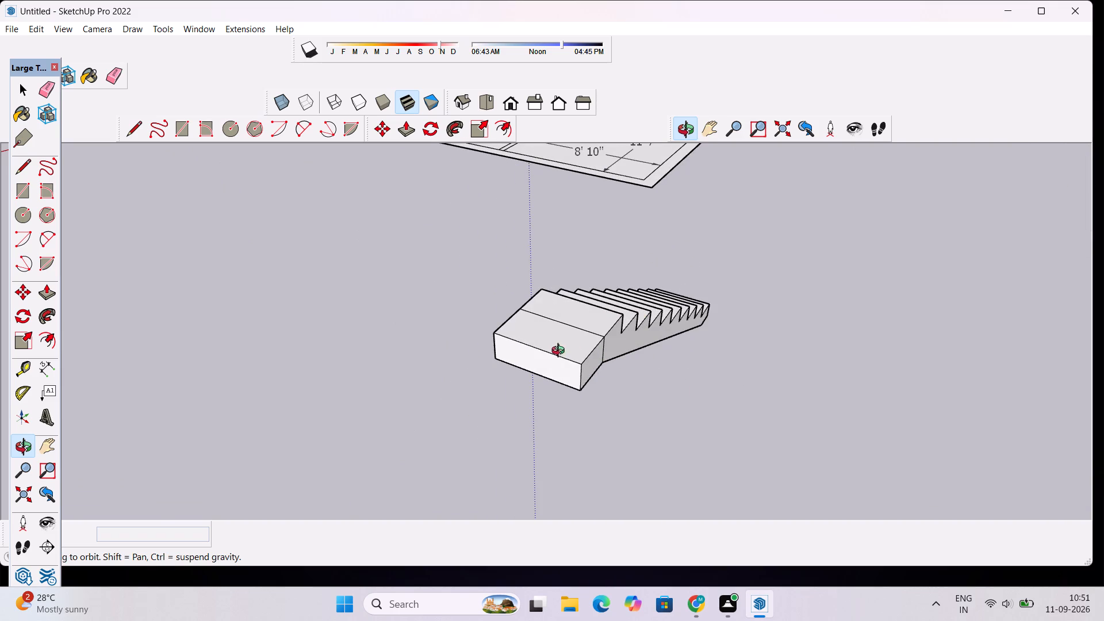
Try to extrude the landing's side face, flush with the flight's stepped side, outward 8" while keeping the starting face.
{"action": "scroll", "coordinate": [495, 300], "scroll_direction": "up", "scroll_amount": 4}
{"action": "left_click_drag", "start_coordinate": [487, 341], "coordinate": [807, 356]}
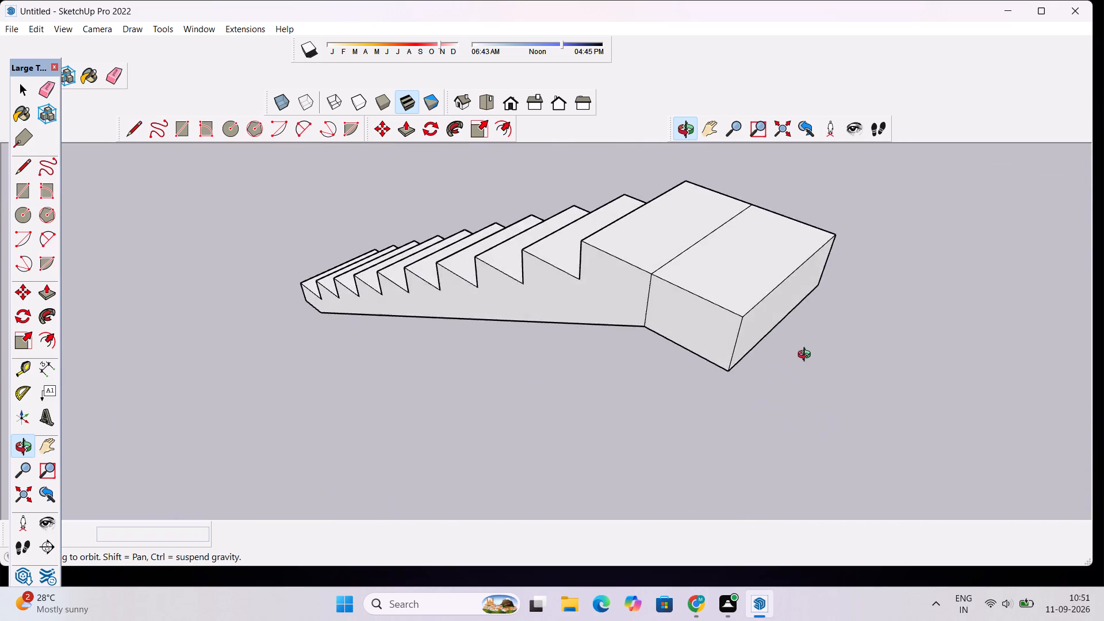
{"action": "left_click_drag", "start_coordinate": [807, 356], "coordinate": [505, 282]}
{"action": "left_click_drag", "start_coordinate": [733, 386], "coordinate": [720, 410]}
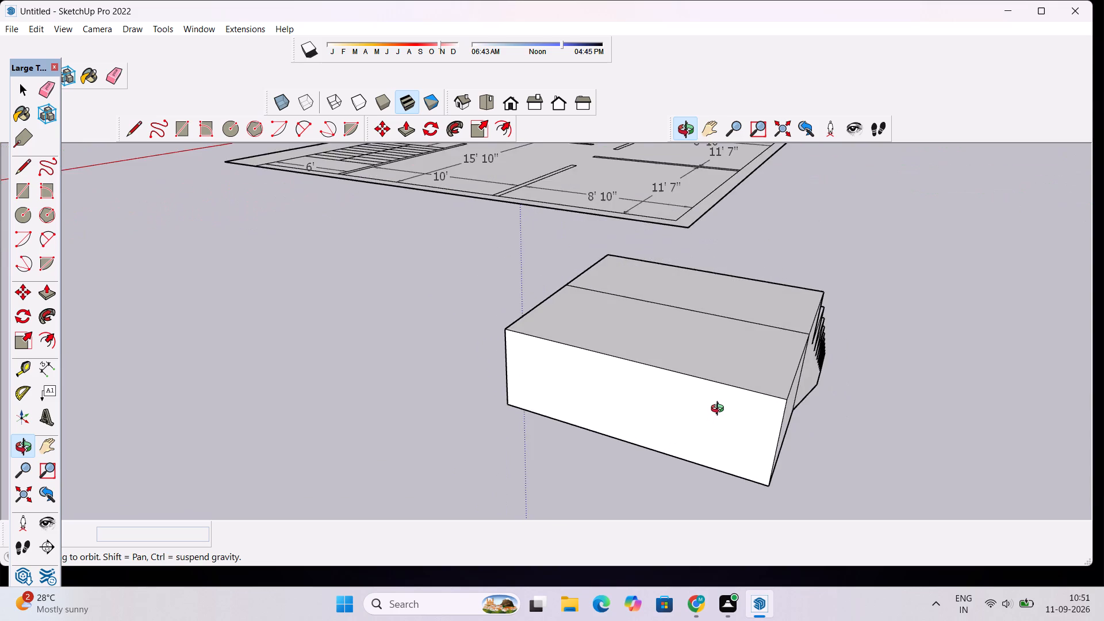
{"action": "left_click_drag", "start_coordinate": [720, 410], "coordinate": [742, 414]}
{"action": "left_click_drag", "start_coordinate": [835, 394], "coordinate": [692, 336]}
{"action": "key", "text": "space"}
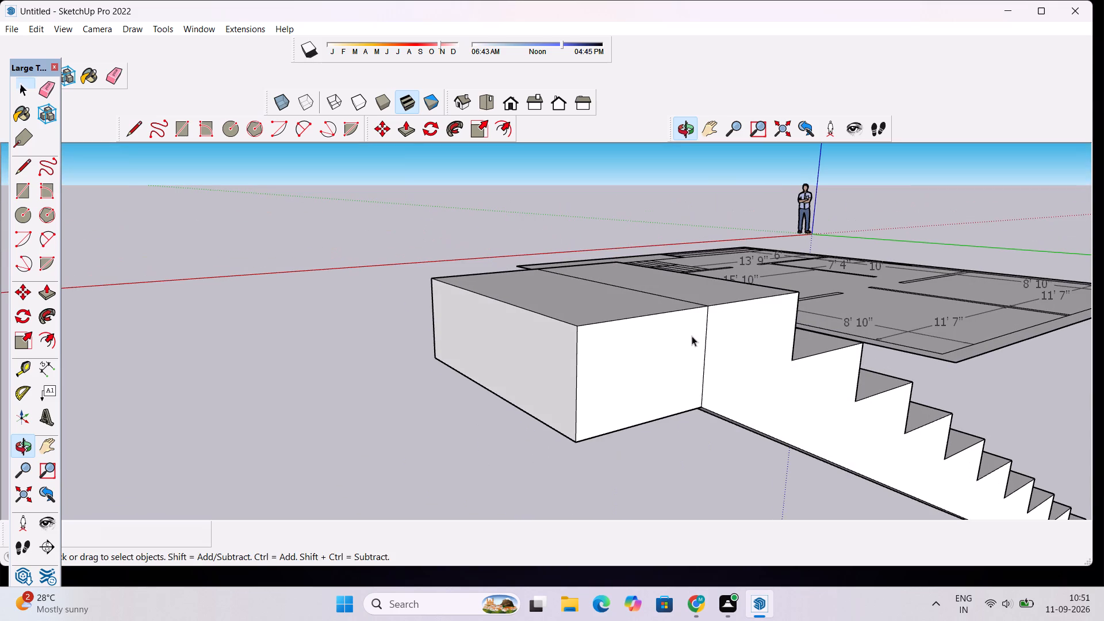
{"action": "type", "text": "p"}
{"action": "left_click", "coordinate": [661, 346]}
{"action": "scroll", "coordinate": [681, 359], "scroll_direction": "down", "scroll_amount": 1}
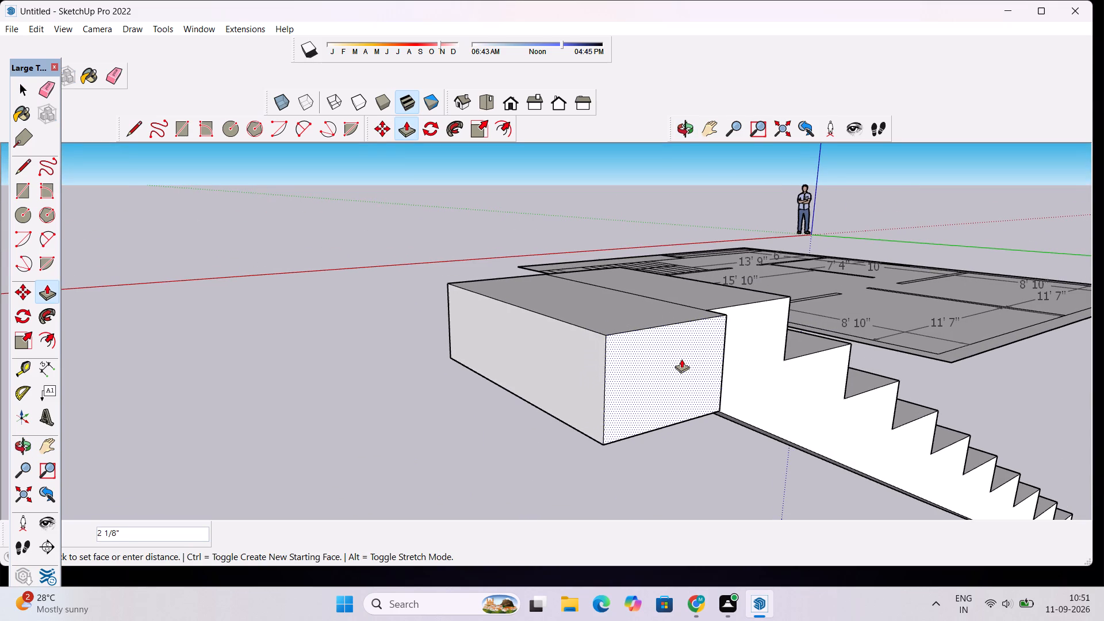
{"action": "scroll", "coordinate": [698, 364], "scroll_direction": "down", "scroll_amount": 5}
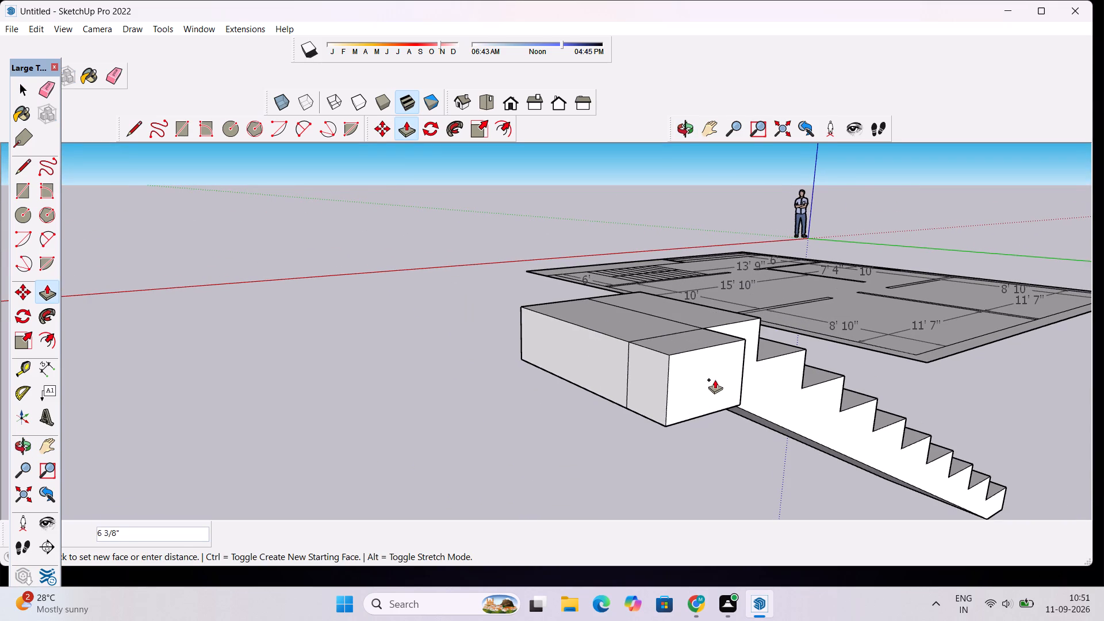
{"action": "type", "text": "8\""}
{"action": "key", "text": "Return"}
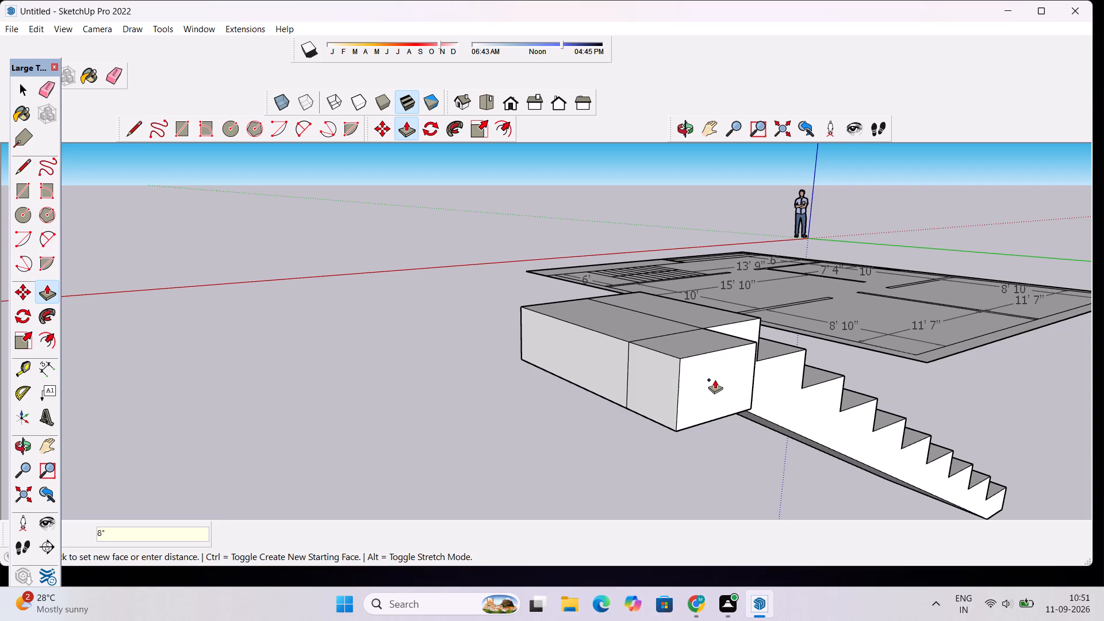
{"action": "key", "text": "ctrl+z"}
Extrude the landing's side face outward about 1 3/4" past the flight's stepped side, keeping the starting face.
{"action": "left_click", "coordinate": [669, 370]}
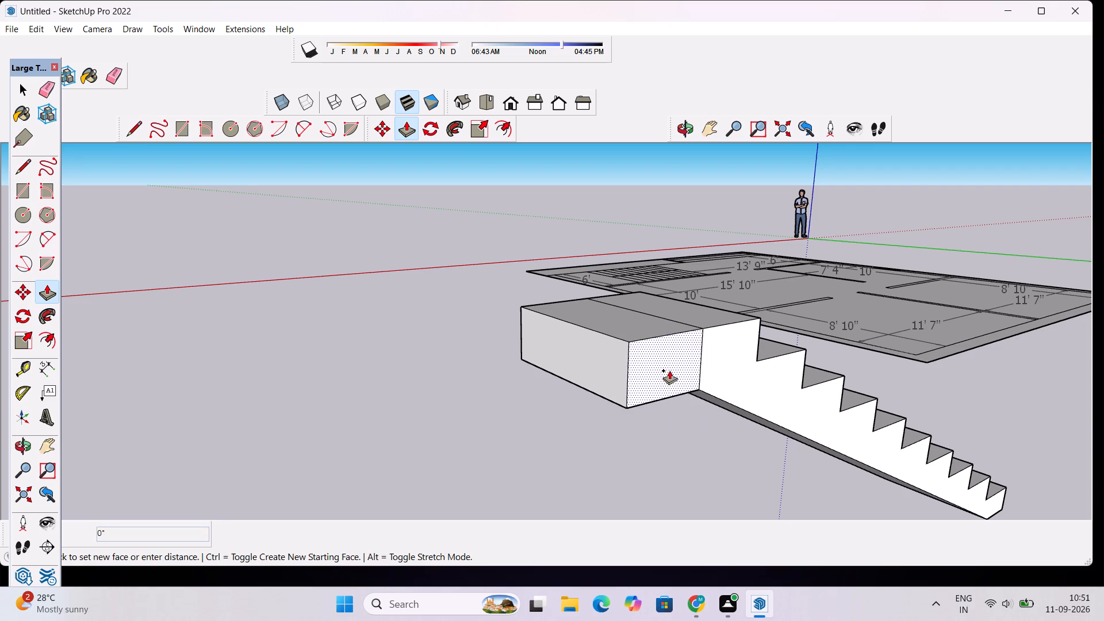
{"action": "left_click", "coordinate": [677, 382]}
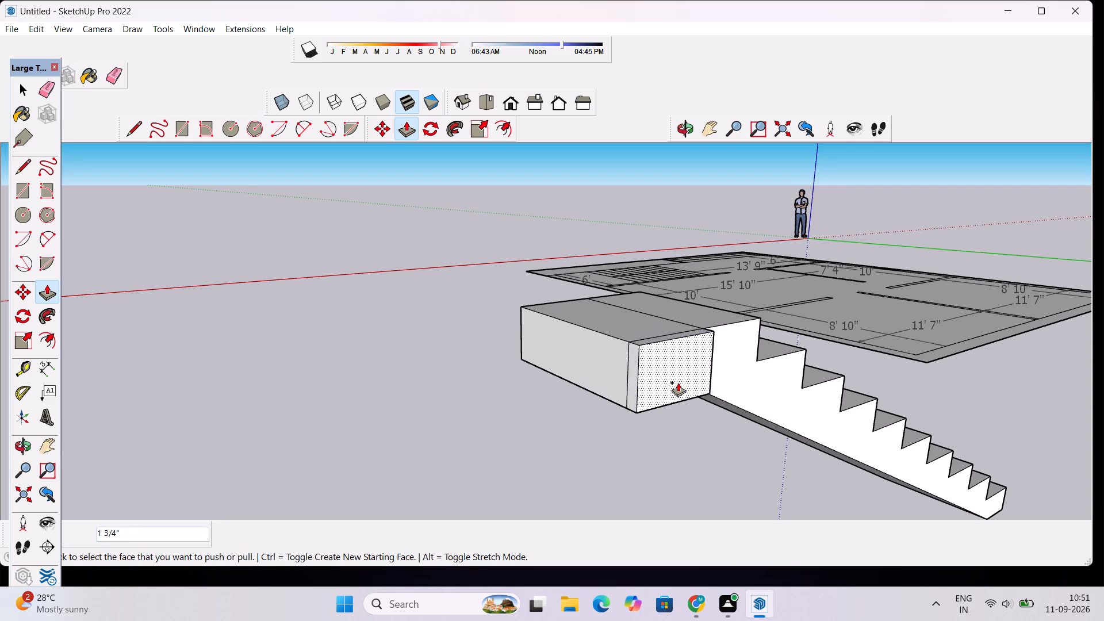
{"action": "scroll", "coordinate": [680, 343], "scroll_direction": "down", "scroll_amount": 5}
{"action": "key", "text": "space"}
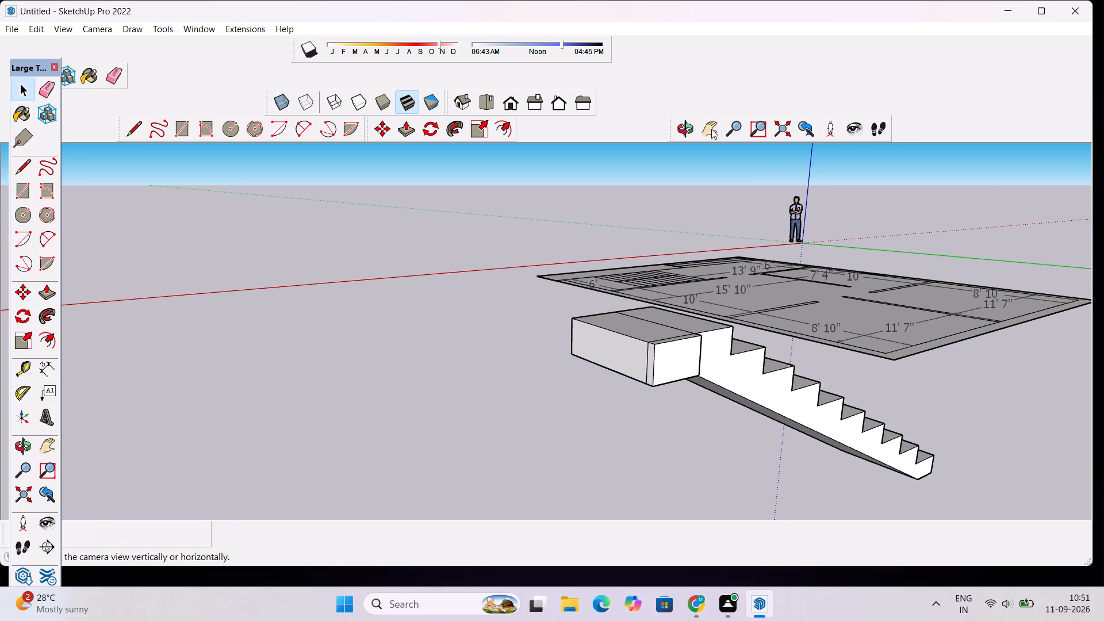
Examine the staircase's stepped side and landing alongside the floor plan.
{"action": "left_click", "coordinate": [684, 129]}
{"action": "left_click_drag", "start_coordinate": [783, 280], "coordinate": [664, 289]}
{"action": "scroll", "coordinate": [653, 295], "scroll_direction": "down", "scroll_amount": 5}
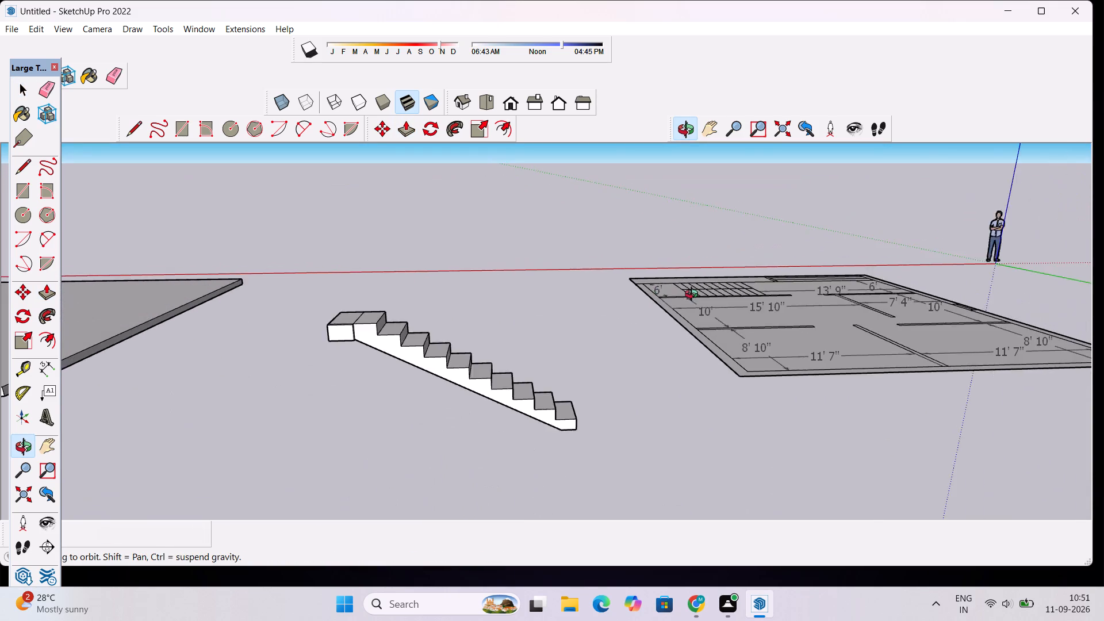
{"action": "scroll", "coordinate": [694, 296], "scroll_direction": "down", "scroll_amount": 2}
{"action": "scroll", "coordinate": [469, 324], "scroll_direction": "up", "scroll_amount": 9}
{"action": "left_click_drag", "start_coordinate": [775, 350], "coordinate": [731, 364]}
{"action": "scroll", "coordinate": [711, 362], "scroll_direction": "down", "scroll_amount": 6}
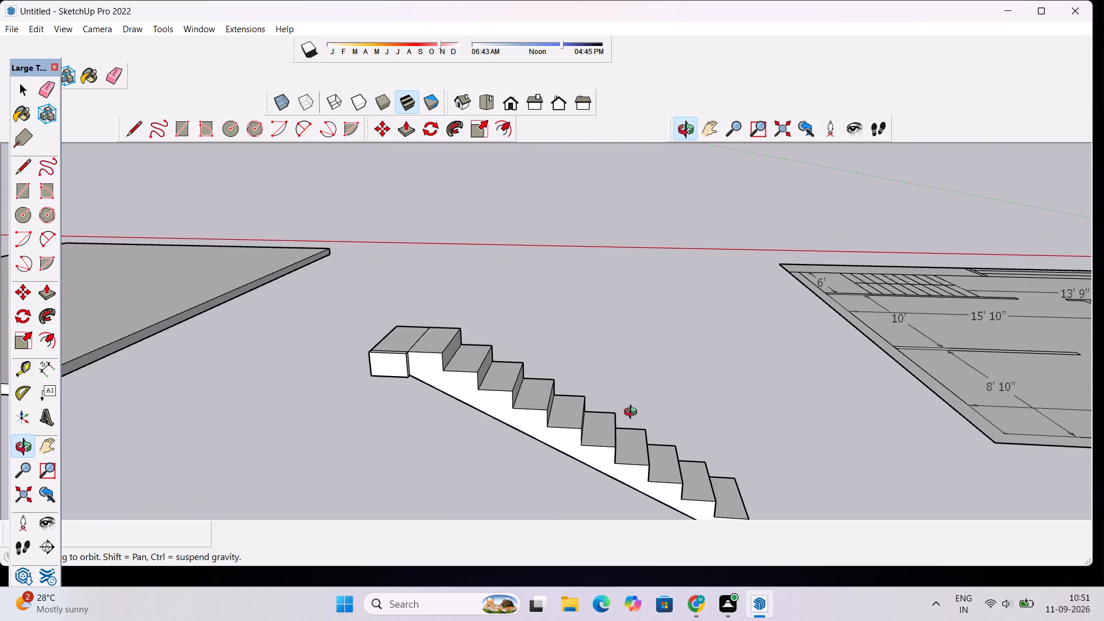
{"action": "scroll", "coordinate": [611, 414], "scroll_direction": "up", "scroll_amount": 8}
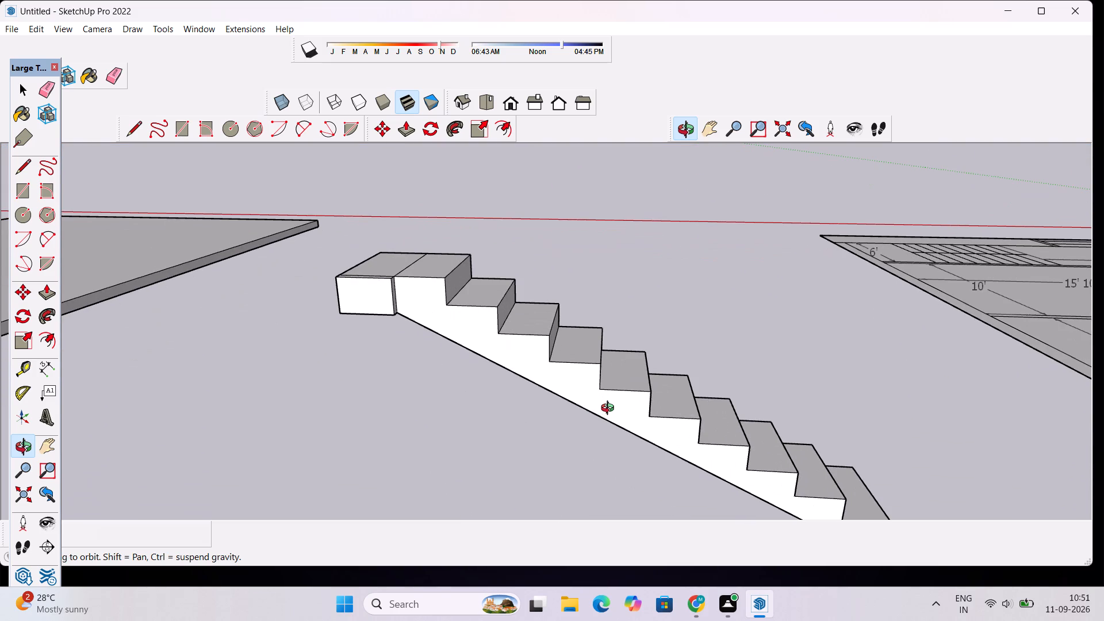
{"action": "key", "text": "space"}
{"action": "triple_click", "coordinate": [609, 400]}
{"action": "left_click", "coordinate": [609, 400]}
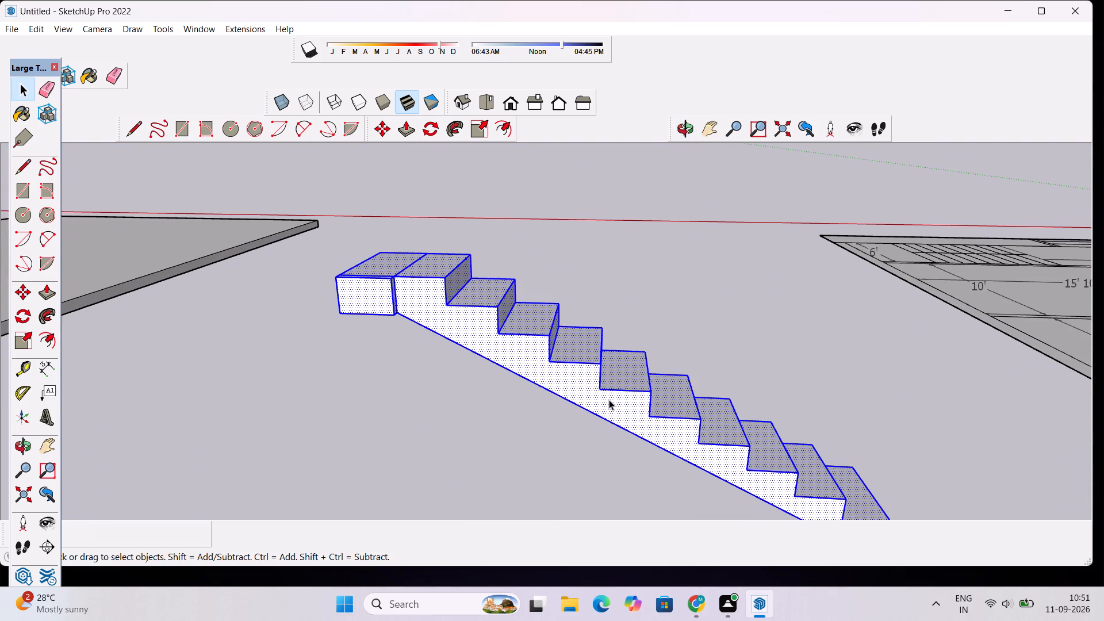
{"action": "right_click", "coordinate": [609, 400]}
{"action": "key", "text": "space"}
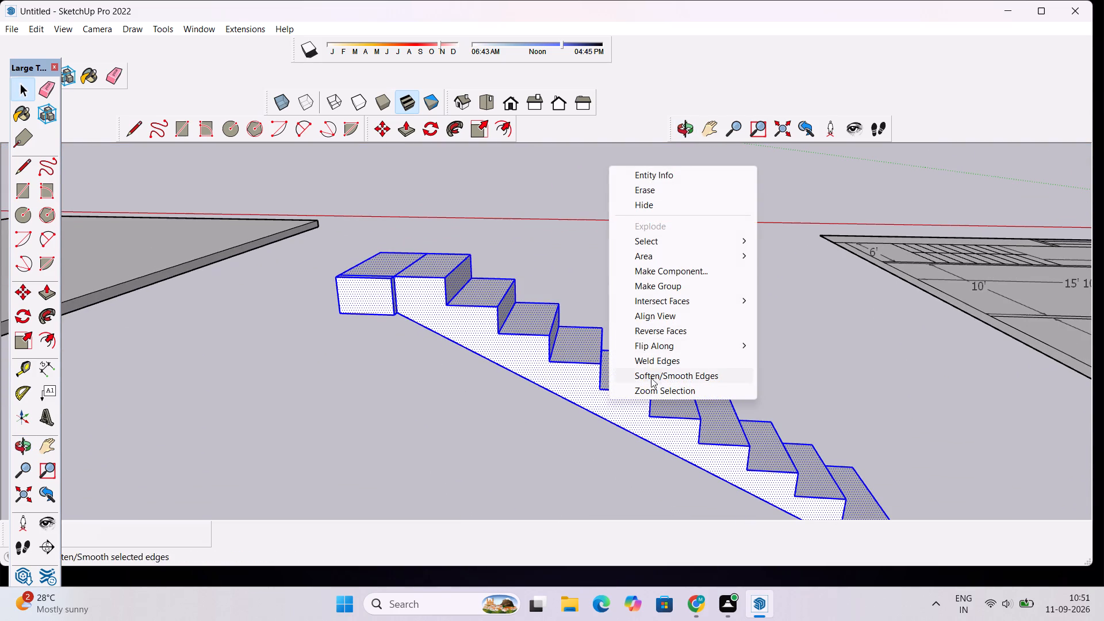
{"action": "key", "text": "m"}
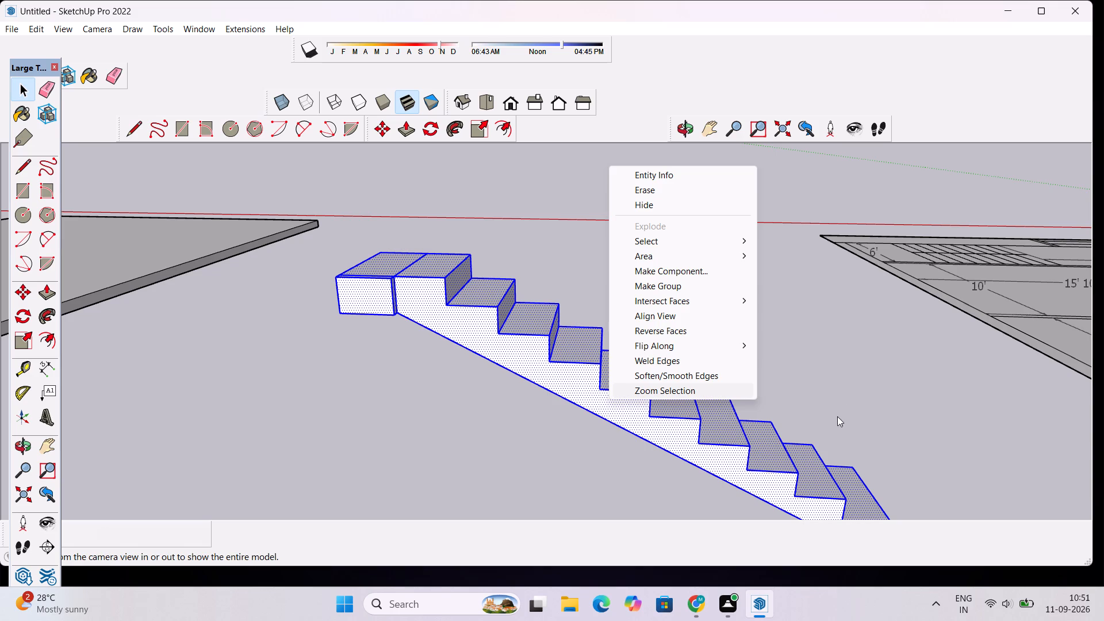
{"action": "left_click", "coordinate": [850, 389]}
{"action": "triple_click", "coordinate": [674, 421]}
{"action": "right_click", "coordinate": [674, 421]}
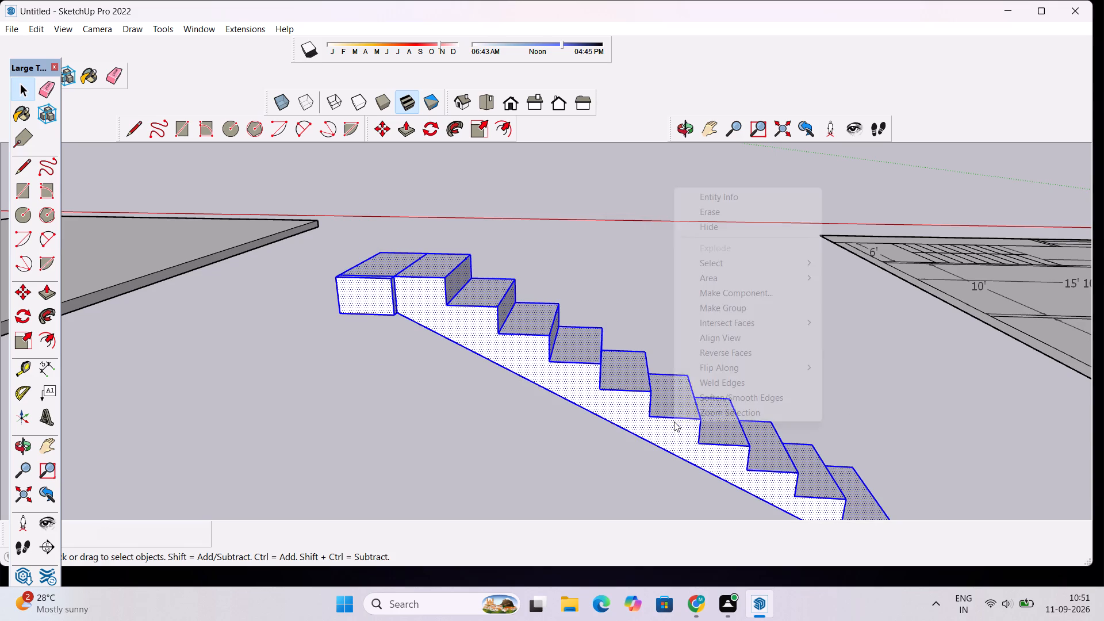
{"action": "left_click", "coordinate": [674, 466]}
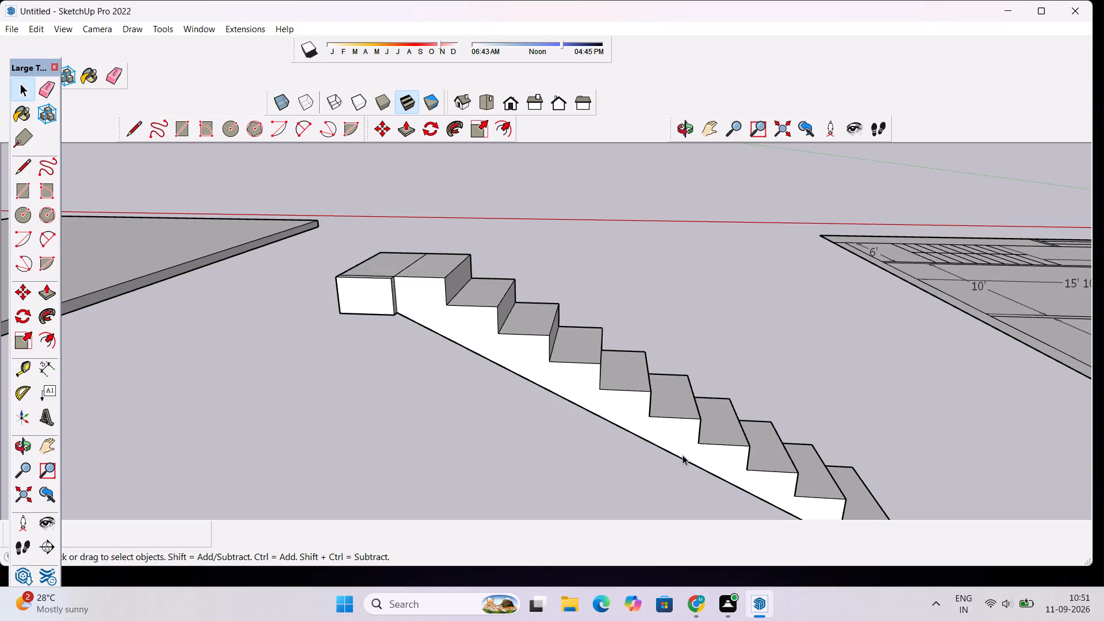
Copy the whole staircase with its landing about 9' 7" to its stepped side, placing the duplicate in the open area beside the original.
{"action": "triple_click", "coordinate": [688, 444]}
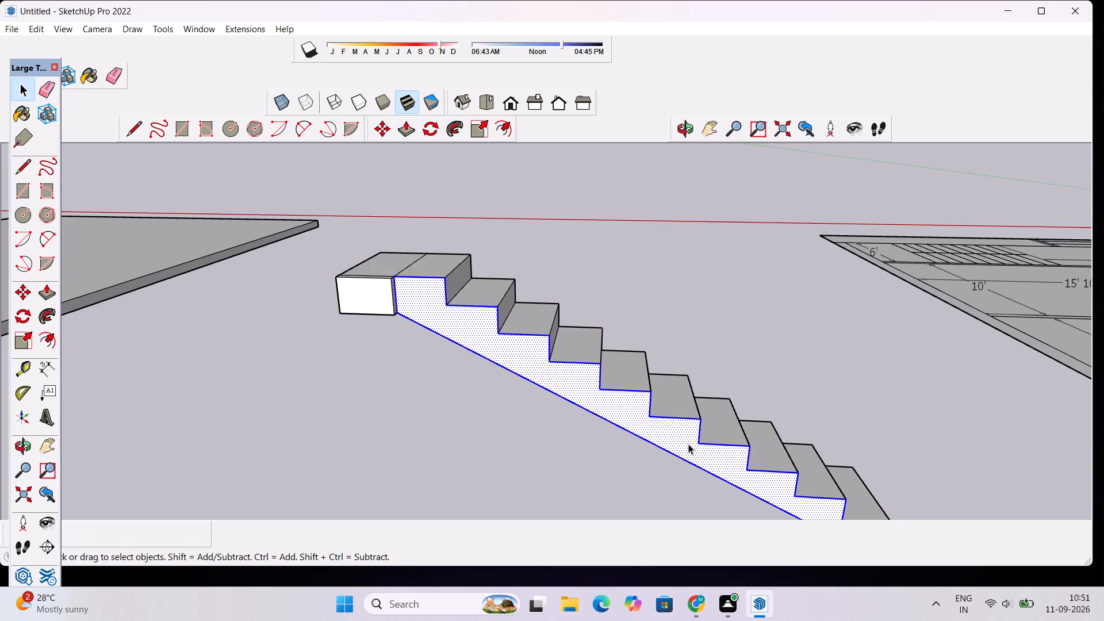
{"action": "key", "text": "m"}
{"action": "scroll", "coordinate": [647, 332], "scroll_direction": "down", "scroll_amount": 10}
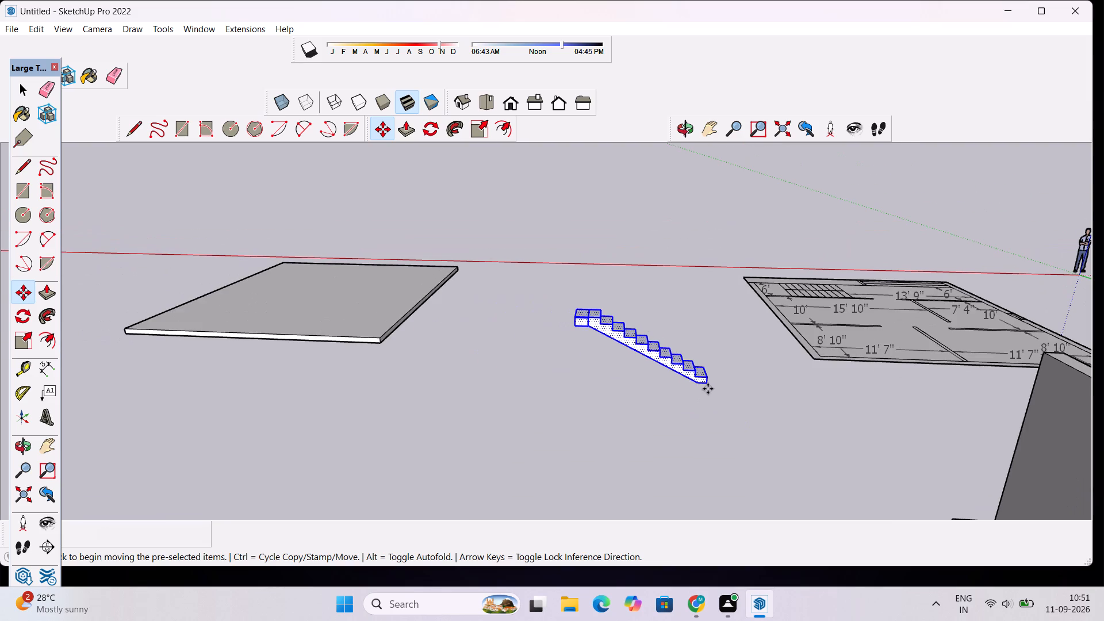
{"action": "left_click", "coordinate": [707, 381]}
{"action": "scroll", "coordinate": [711, 442], "scroll_direction": "down", "scroll_amount": 3}
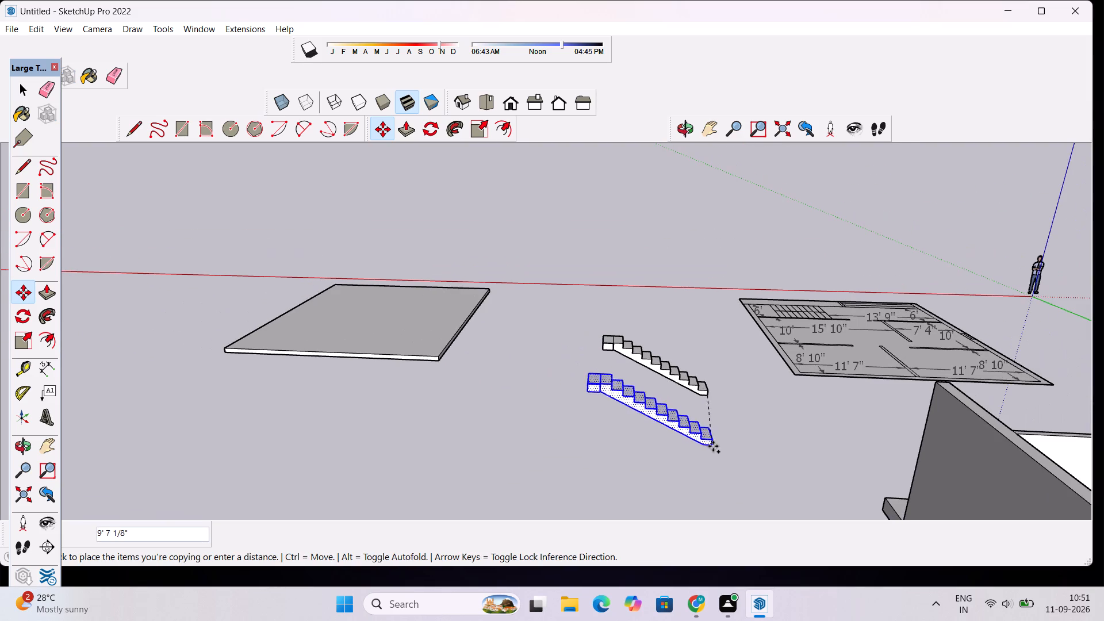
{"action": "left_click", "coordinate": [726, 445]}
Examine the two staircases side by side, from their stepped sides and from above, alongside the slab and floor plan.
{"action": "scroll", "coordinate": [689, 356], "scroll_direction": "up", "scroll_amount": 6}
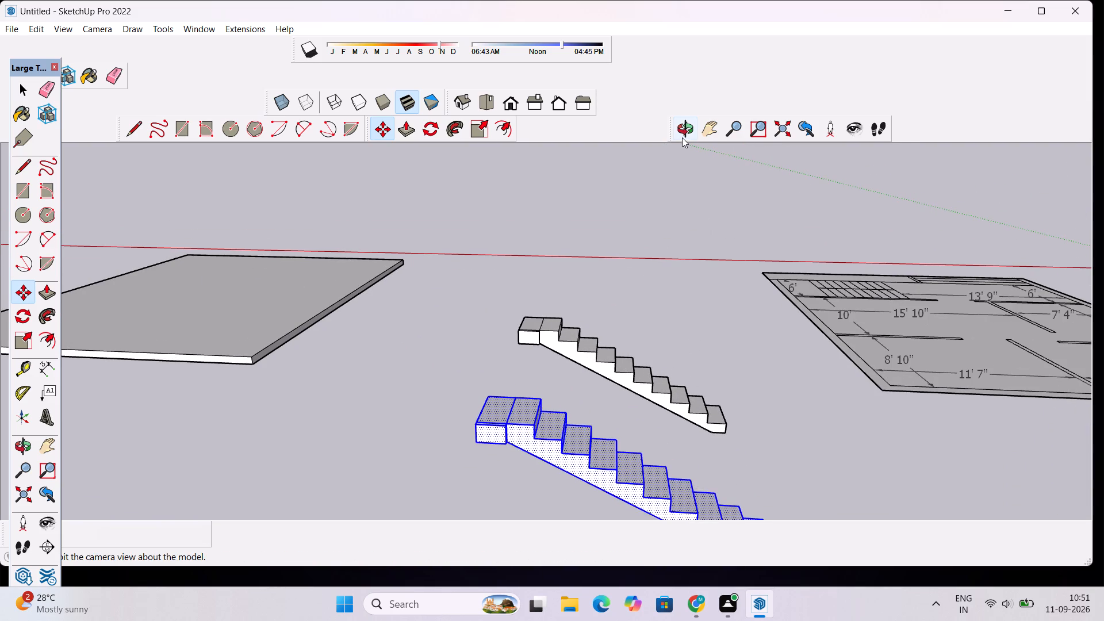
{"action": "left_click", "coordinate": [682, 137]}
{"action": "left_click_drag", "start_coordinate": [823, 310], "coordinate": [785, 321]}
{"action": "scroll", "coordinate": [690, 350], "scroll_direction": "down", "scroll_amount": 5}
{"action": "left_click_drag", "start_coordinate": [716, 413], "coordinate": [689, 414]}
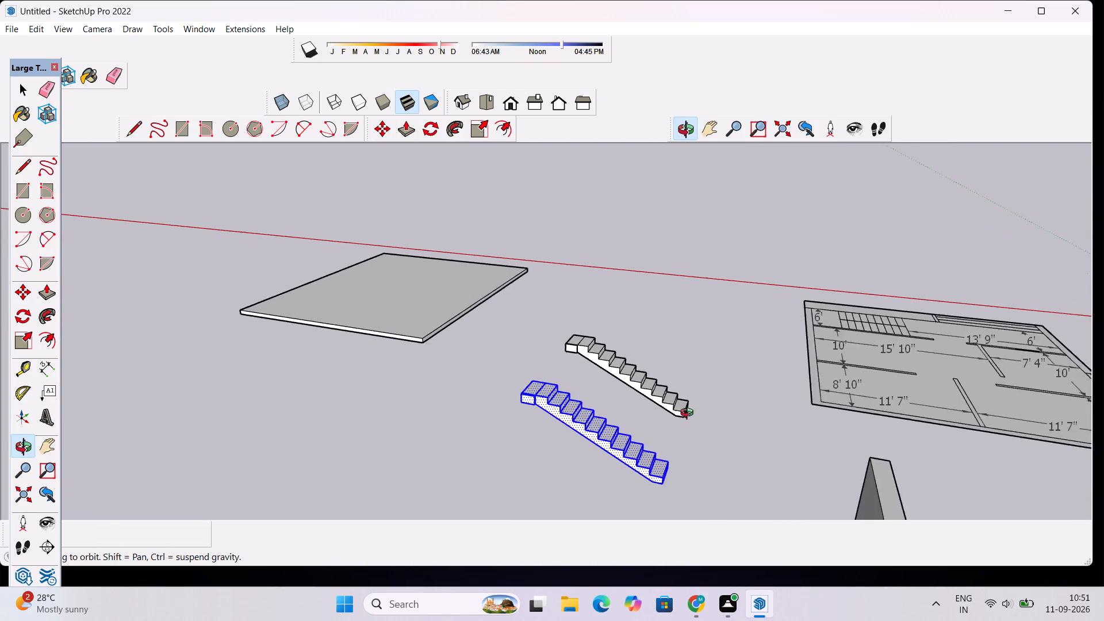
{"action": "left_click_drag", "start_coordinate": [689, 414], "coordinate": [611, 413]}
{"action": "scroll", "coordinate": [488, 436], "scroll_direction": "up", "scroll_amount": 4}
{"action": "scroll", "coordinate": [486, 431], "scroll_direction": "down", "scroll_amount": 5}
{"action": "left_click_drag", "start_coordinate": [562, 477], "coordinate": [554, 478]}
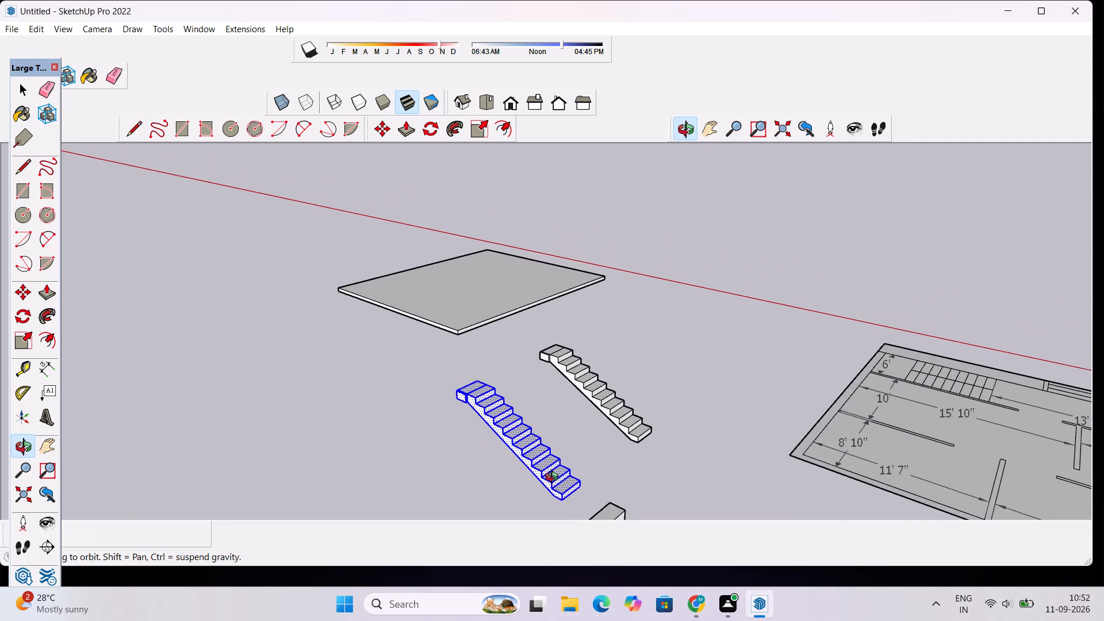
{"action": "left_click_drag", "start_coordinate": [554, 478], "coordinate": [516, 512]}
{"action": "scroll", "coordinate": [530, 453], "scroll_direction": "up", "scroll_amount": 5}
{"action": "scroll", "coordinate": [530, 453], "scroll_direction": "down", "scroll_amount": 4}
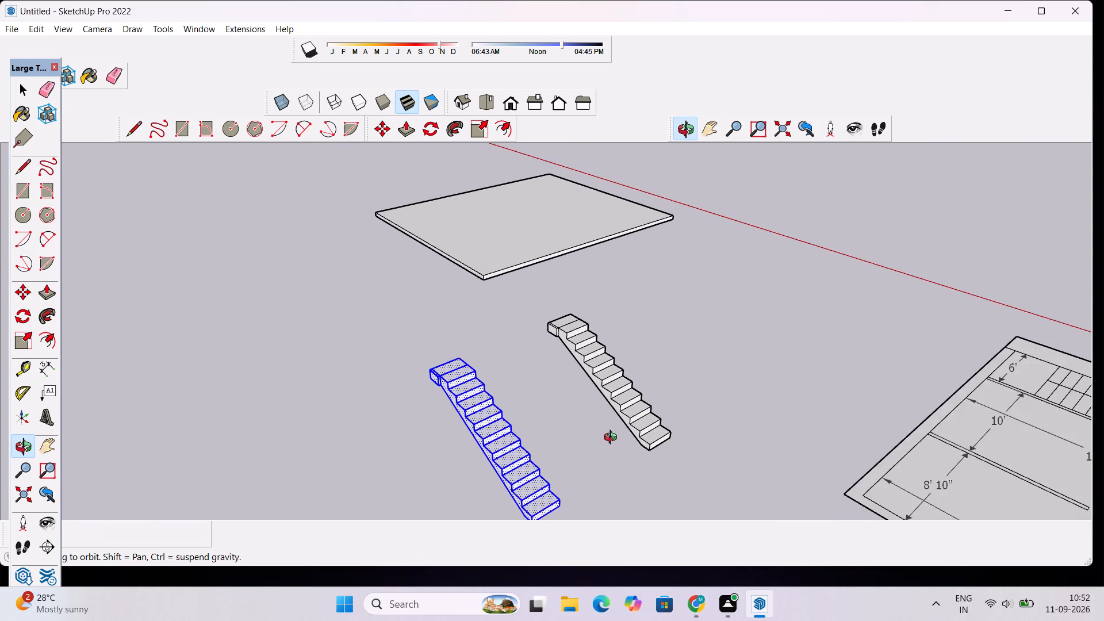
{"action": "left_click_drag", "start_coordinate": [604, 442], "coordinate": [577, 454]}
{"action": "left_click_drag", "start_coordinate": [727, 394], "coordinate": [658, 422]}
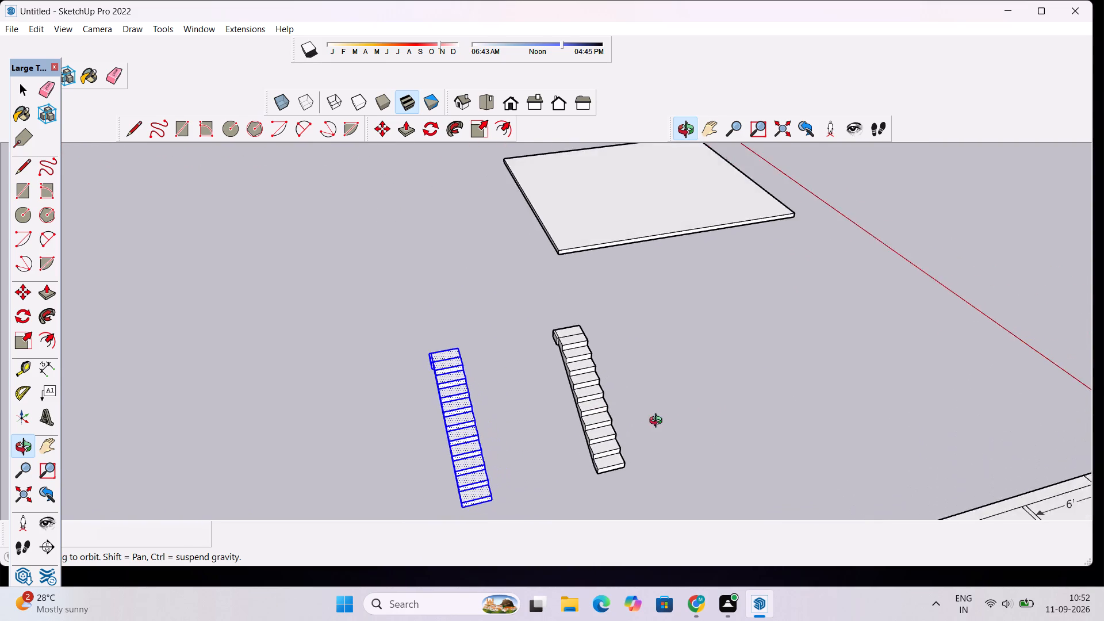
{"action": "left_click_drag", "start_coordinate": [658, 422], "coordinate": [626, 455]}
{"action": "scroll", "coordinate": [517, 384], "scroll_direction": "up", "scroll_amount": 2}
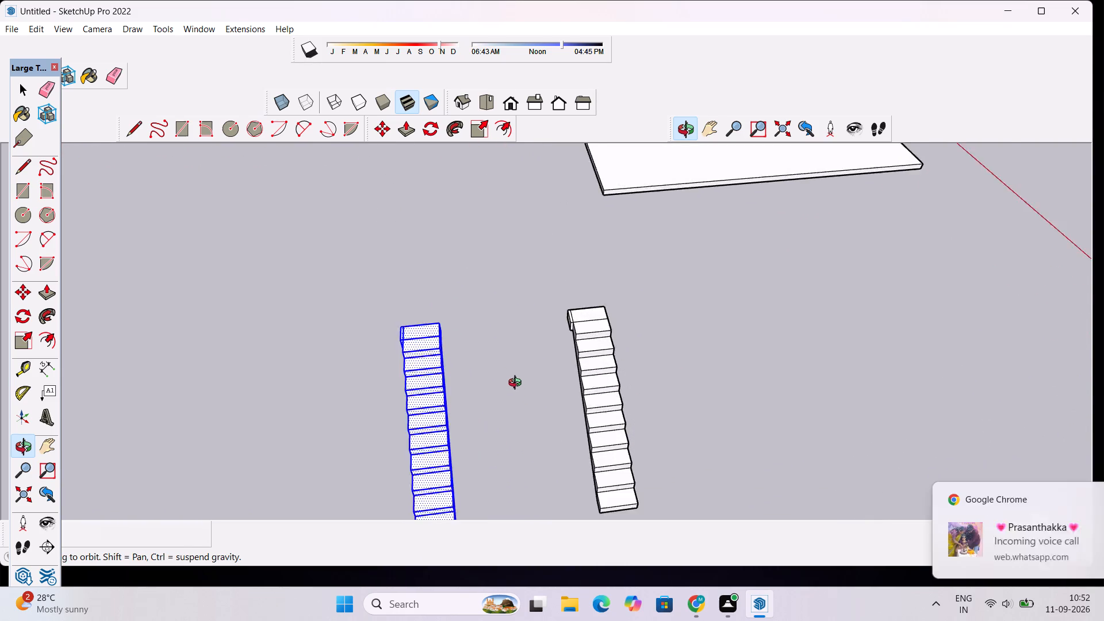
{"action": "scroll", "coordinate": [517, 384], "scroll_direction": "up", "scroll_amount": 2}
{"action": "scroll", "coordinate": [542, 366], "scroll_direction": "down", "scroll_amount": 6}
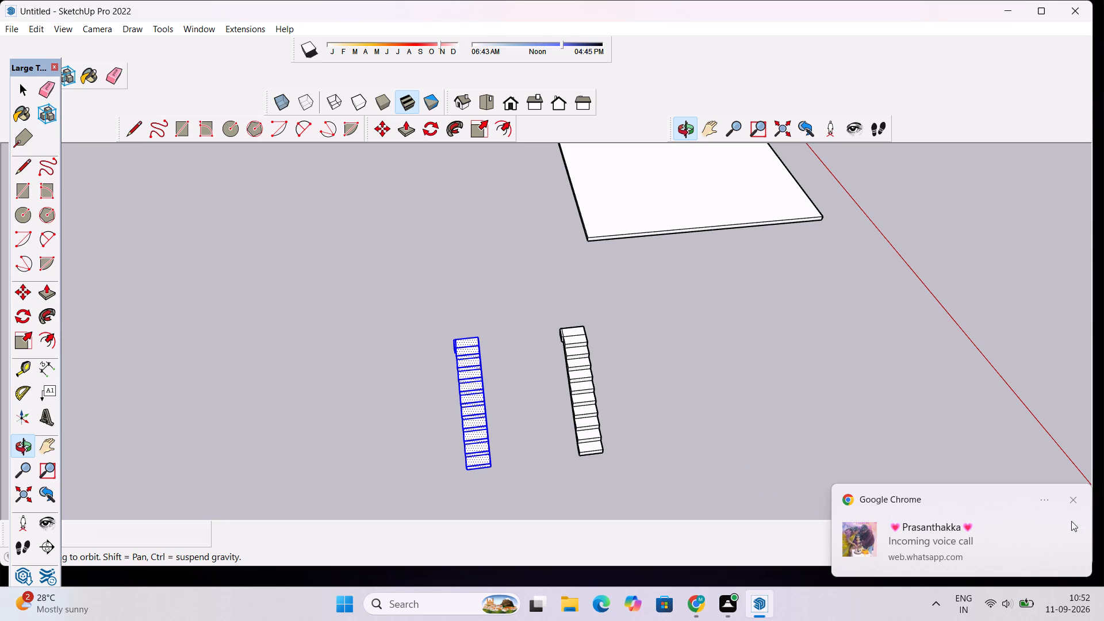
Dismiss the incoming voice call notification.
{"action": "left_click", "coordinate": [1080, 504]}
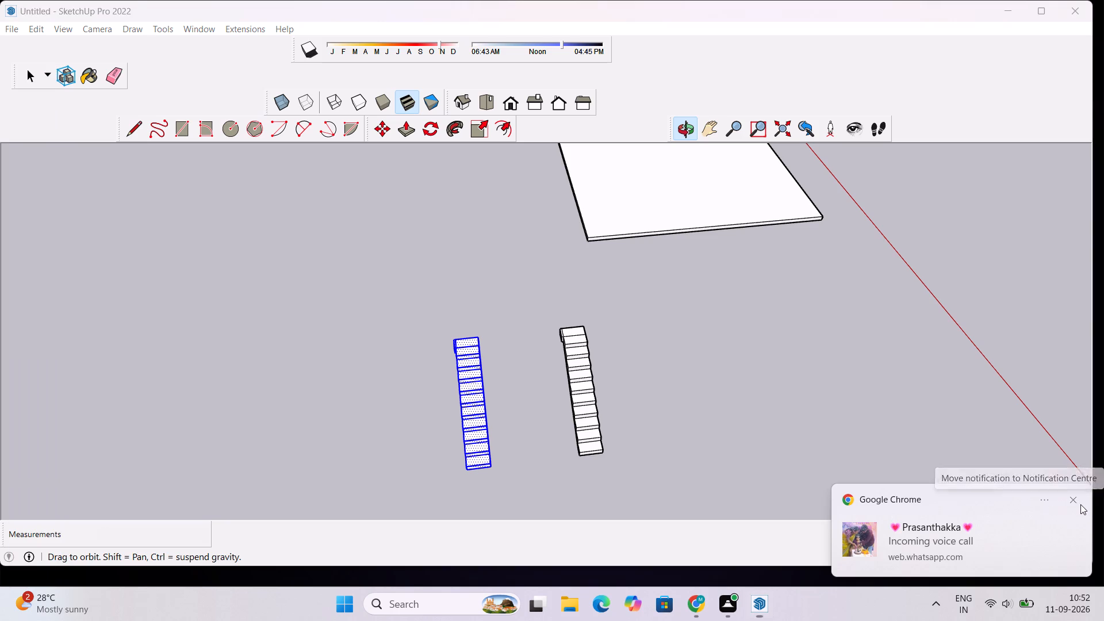
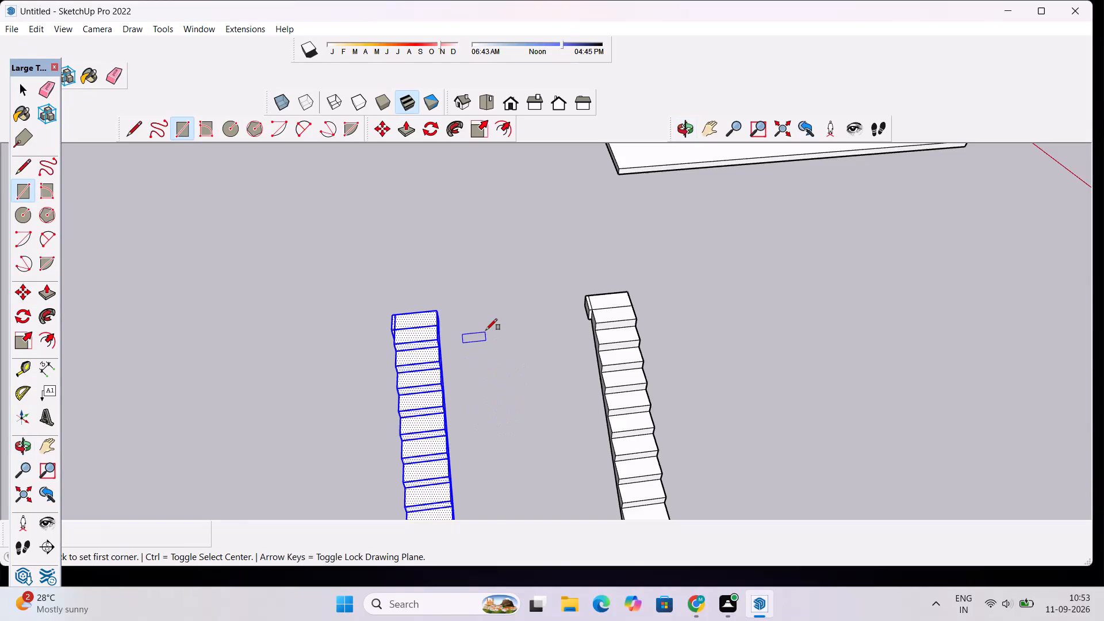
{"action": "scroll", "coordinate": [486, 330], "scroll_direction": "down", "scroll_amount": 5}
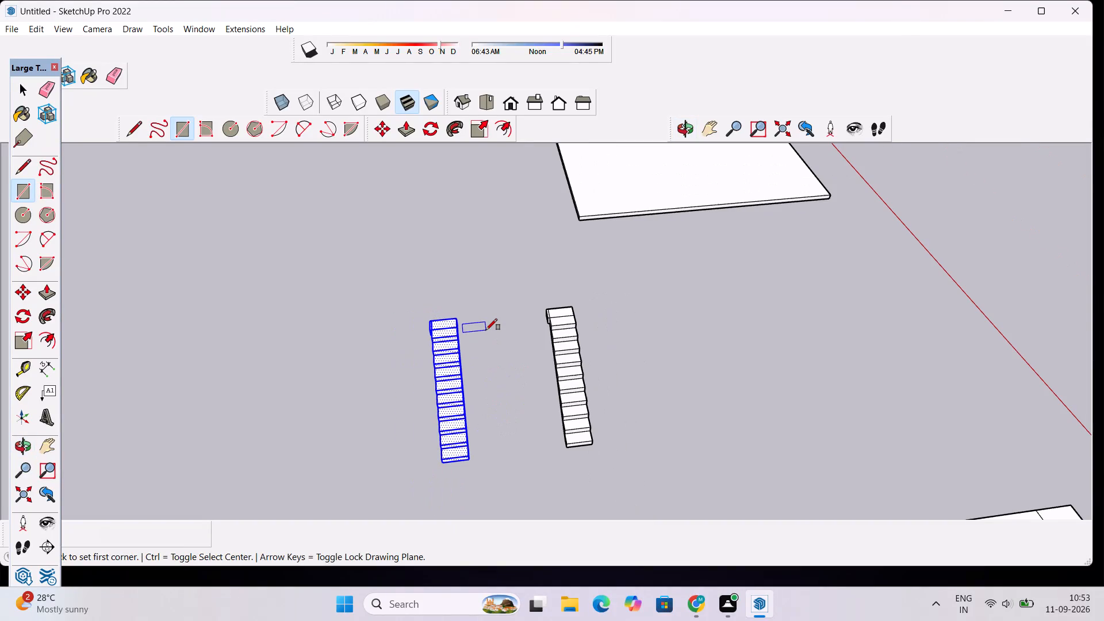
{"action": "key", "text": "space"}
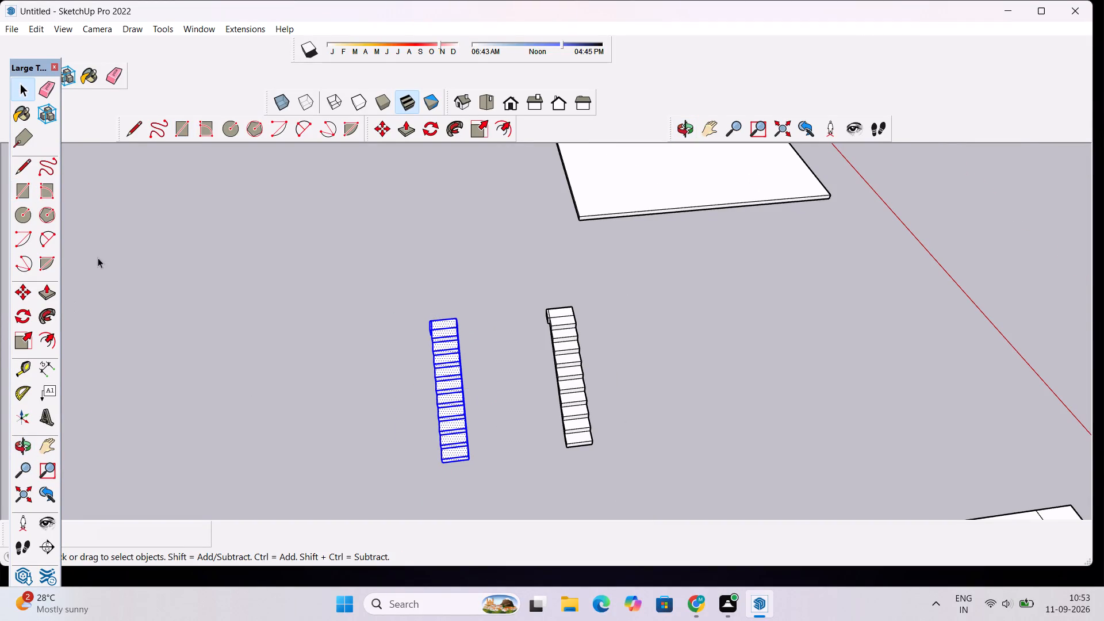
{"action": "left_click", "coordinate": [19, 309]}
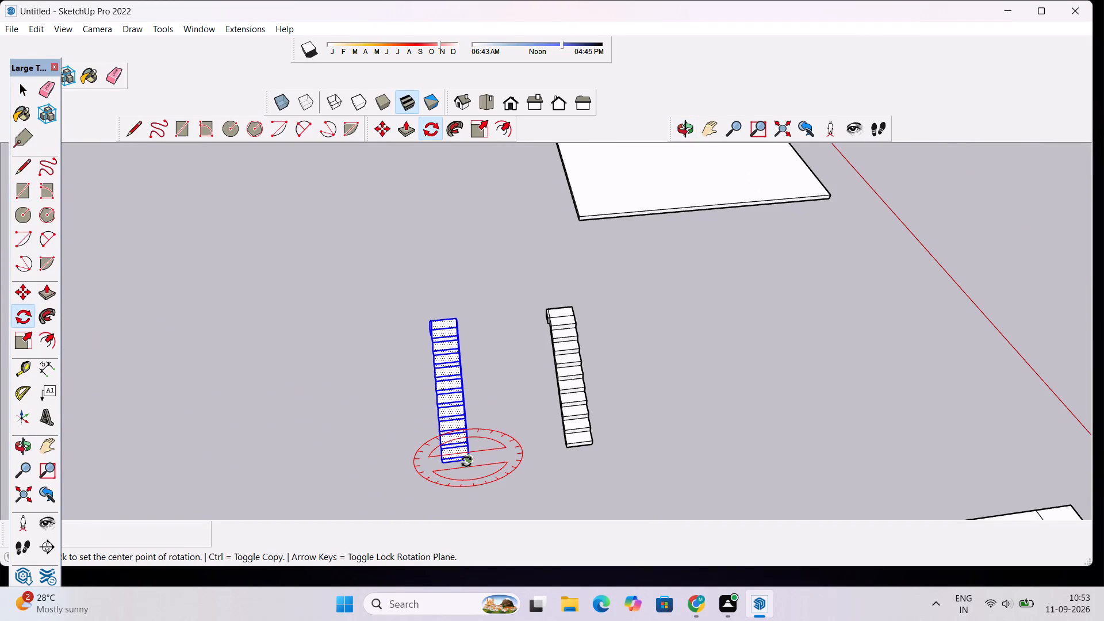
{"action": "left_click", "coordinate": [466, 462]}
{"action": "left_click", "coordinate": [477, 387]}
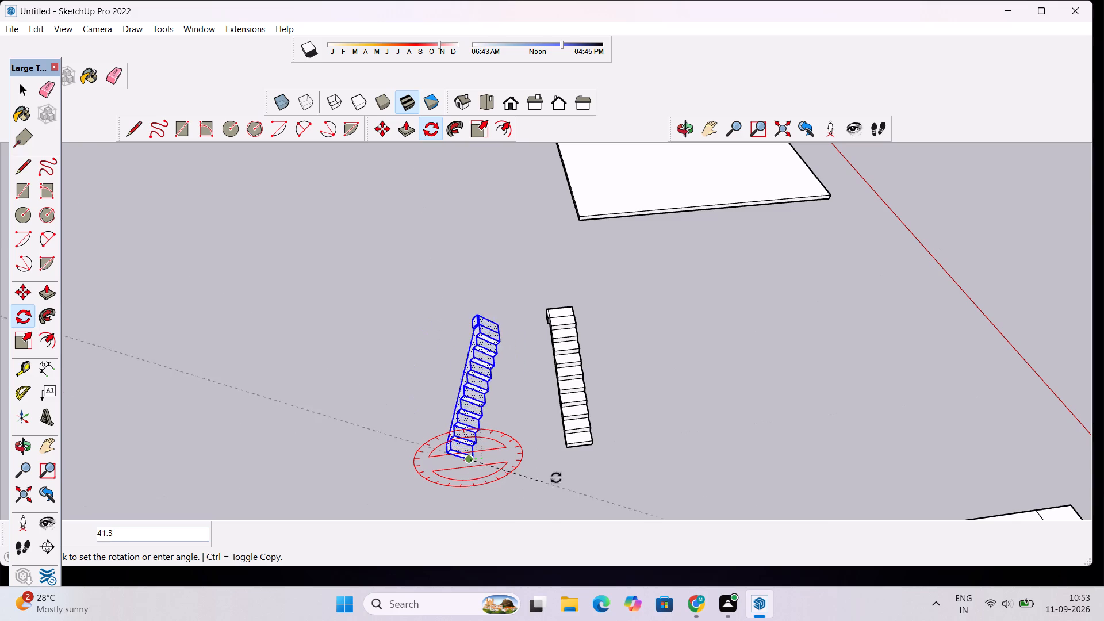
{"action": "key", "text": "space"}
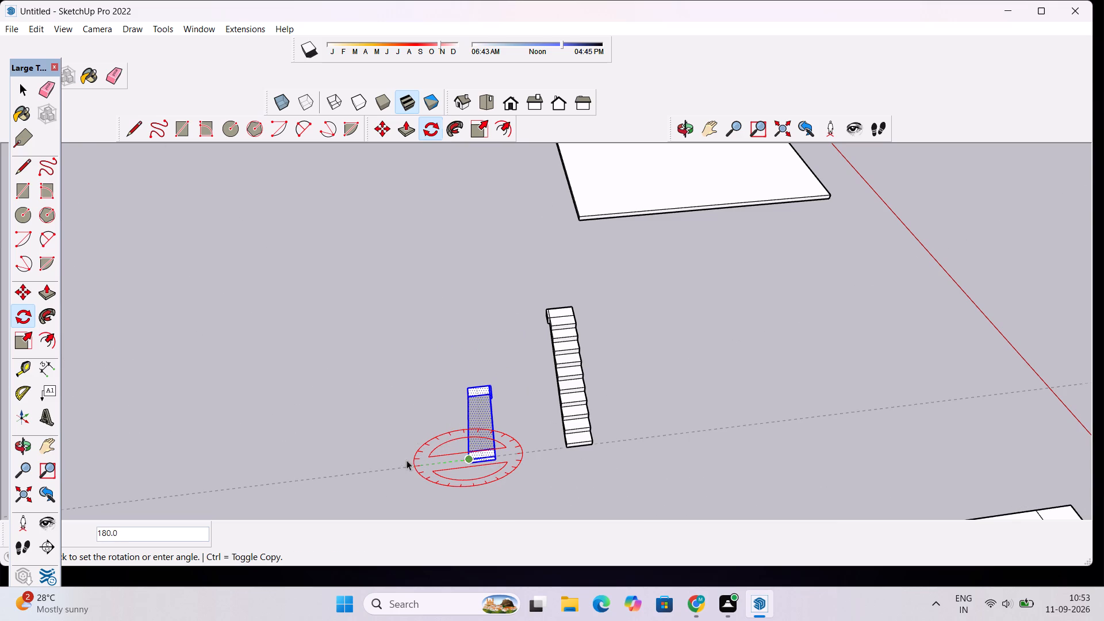
Rotate the selected stair flight 180 degrees about the vertical axis, using a centre point just beside its lowest step.
{"action": "left_click", "coordinate": [27, 320]}
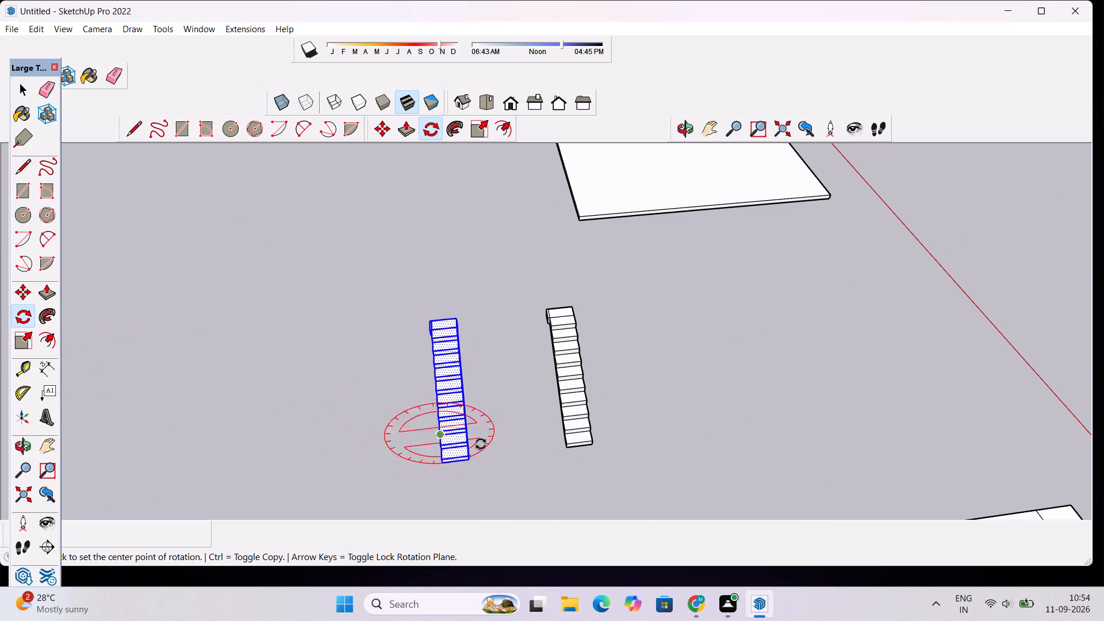
{"action": "left_click", "coordinate": [500, 458]}
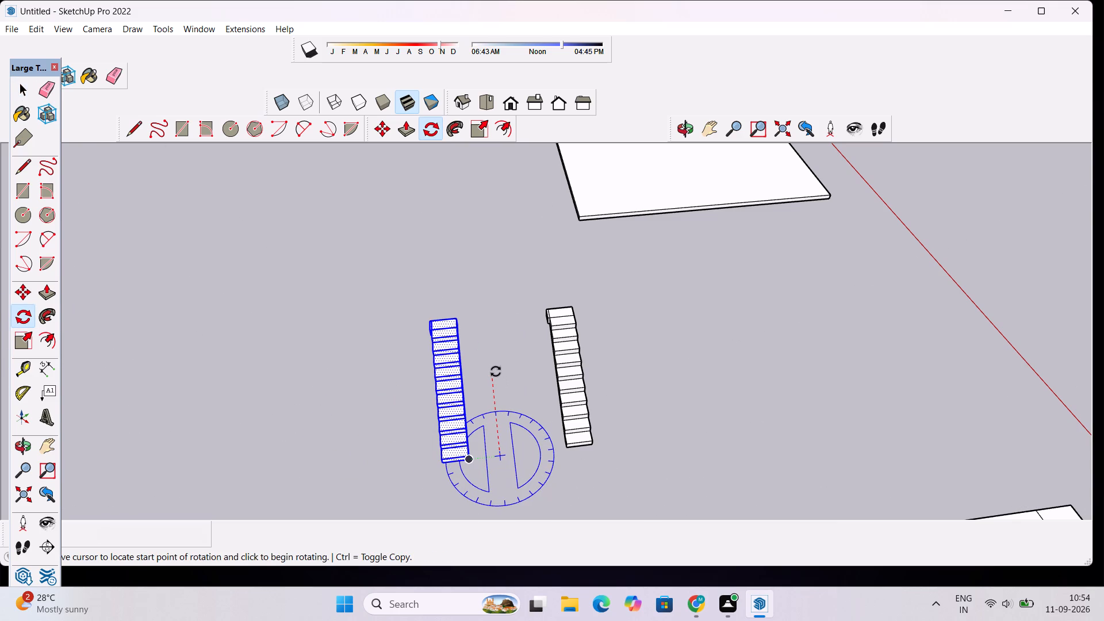
{"action": "left_click", "coordinate": [496, 371]}
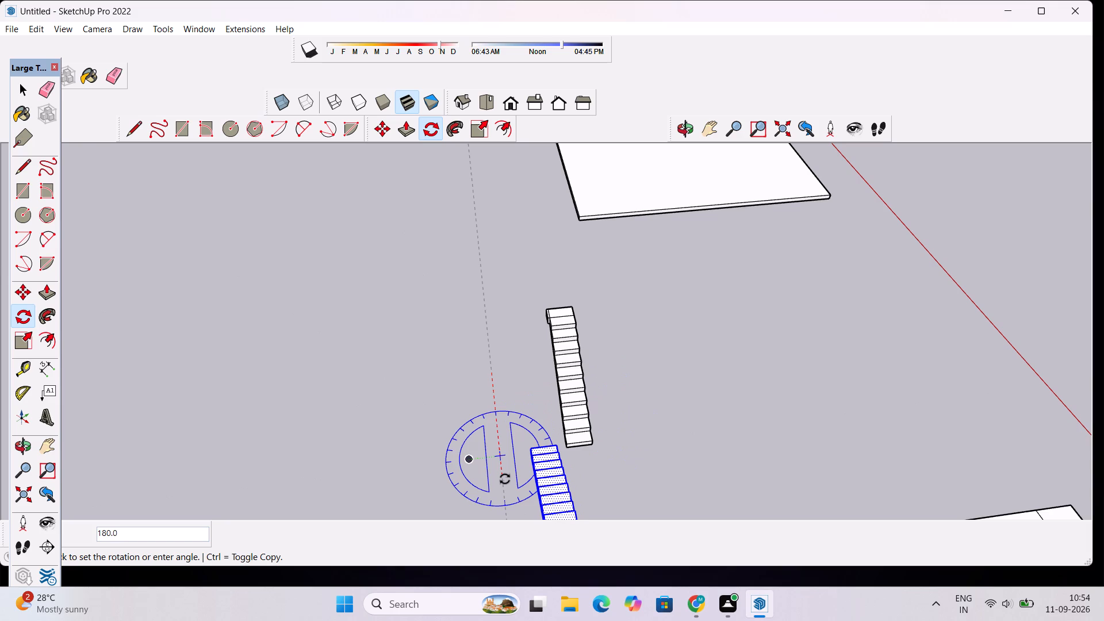
{"action": "left_click", "coordinate": [505, 479]}
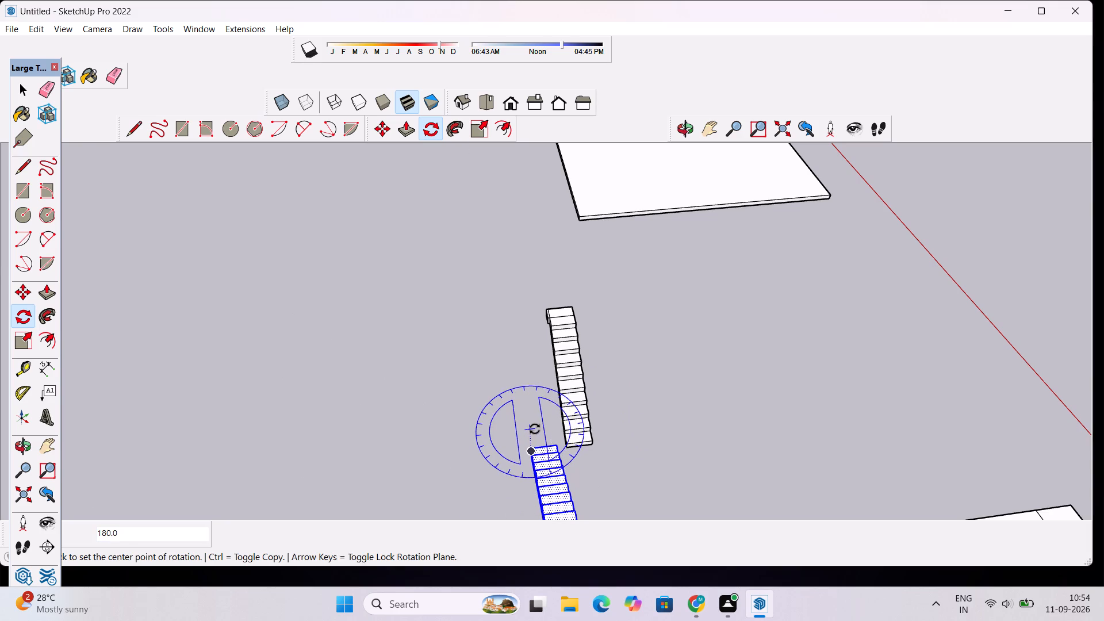
{"action": "scroll", "coordinate": [535, 390], "scroll_direction": "down", "scroll_amount": 4}
{"action": "key", "text": "space"}
Examine how the rotated stair flight lines up with the landing end of the other flight.
{"action": "scroll", "coordinate": [526, 375], "scroll_direction": "down", "scroll_amount": 5}
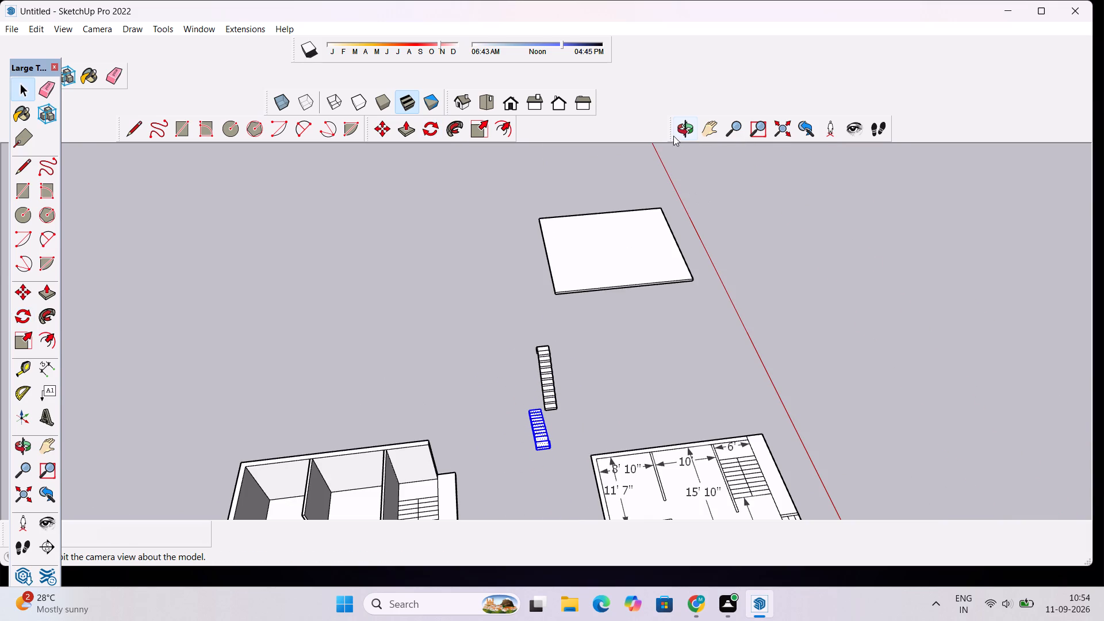
{"action": "left_click", "coordinate": [685, 132]}
{"action": "scroll", "coordinate": [561, 438], "scroll_direction": "up", "scroll_amount": 5}
{"action": "left_click_drag", "start_coordinate": [617, 382], "coordinate": [552, 405]}
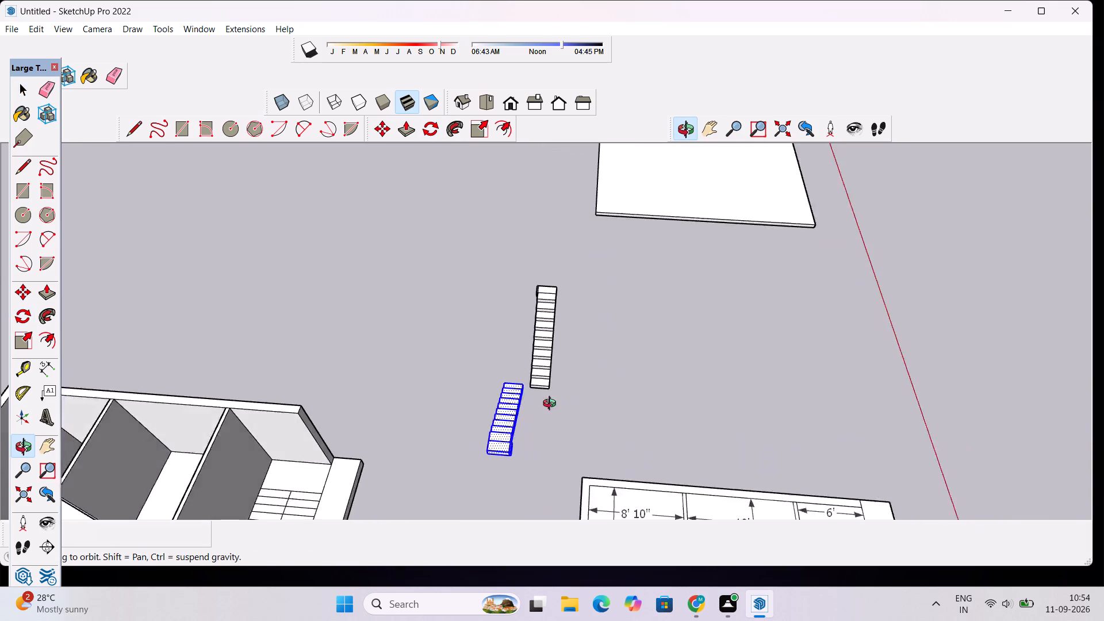
{"action": "left_click_drag", "start_coordinate": [552, 405], "coordinate": [318, 394]}
{"action": "scroll", "coordinate": [567, 355], "scroll_direction": "up", "scroll_amount": 6}
{"action": "left_click_drag", "start_coordinate": [659, 383], "coordinate": [638, 397]}
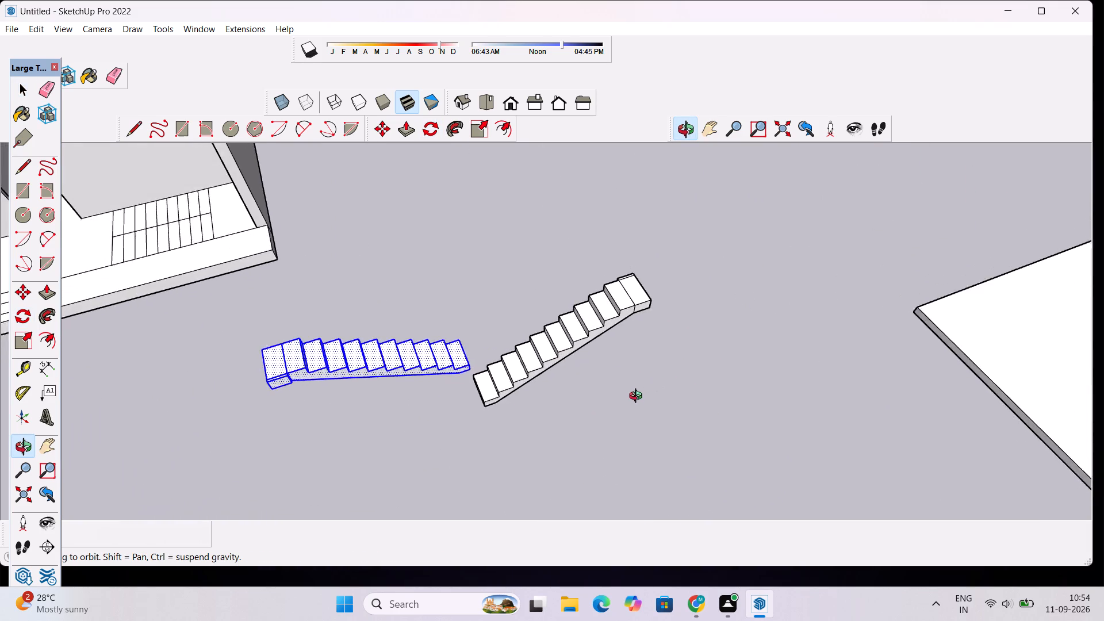
{"action": "left_click_drag", "start_coordinate": [638, 397], "coordinate": [419, 385]}
{"action": "scroll", "coordinate": [570, 323], "scroll_direction": "up", "scroll_amount": 5}
{"action": "left_click_drag", "start_coordinate": [629, 325], "coordinate": [551, 363]}
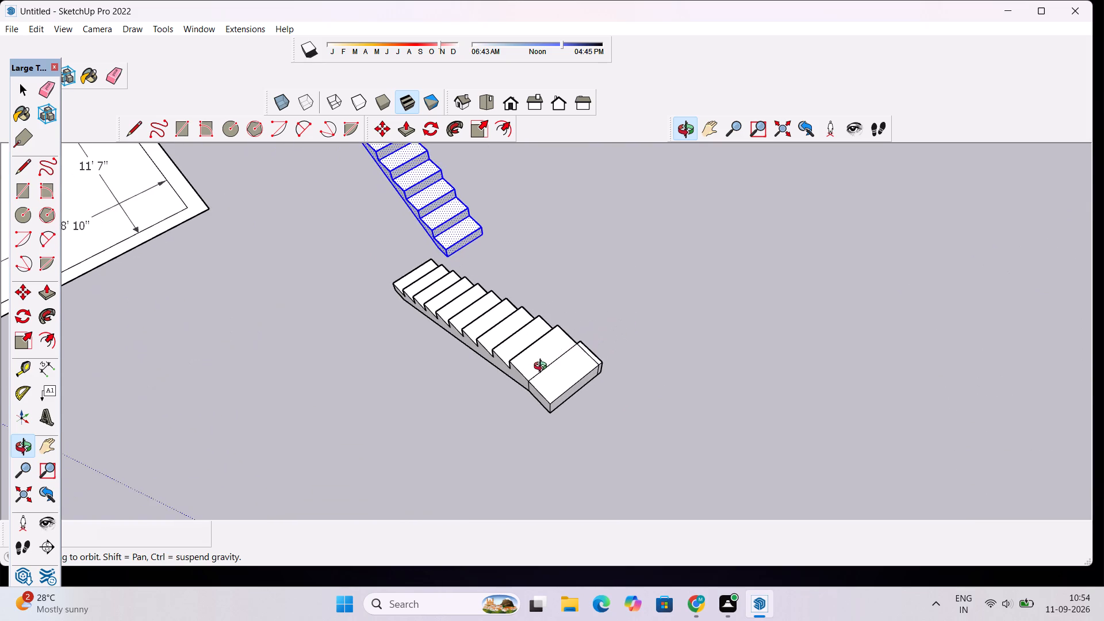
{"action": "scroll", "coordinate": [580, 343], "scroll_direction": "up", "scroll_amount": 4}
{"action": "left_click_drag", "start_coordinate": [765, 341], "coordinate": [536, 345]}
{"action": "scroll", "coordinate": [556, 317], "scroll_direction": "down", "scroll_amount": 7}
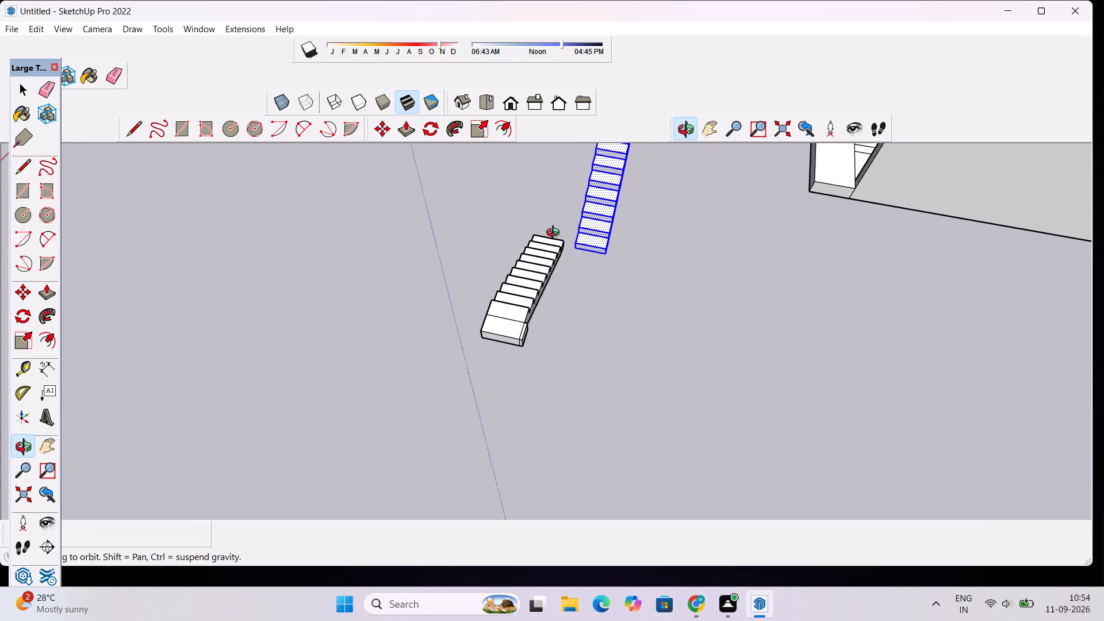
{"action": "scroll", "coordinate": [554, 214], "scroll_direction": "up", "scroll_amount": 9}
{"action": "left_click_drag", "start_coordinate": [562, 262], "coordinate": [675, 237]}
{"action": "scroll", "coordinate": [676, 237], "scroll_direction": "down", "scroll_amount": 4}
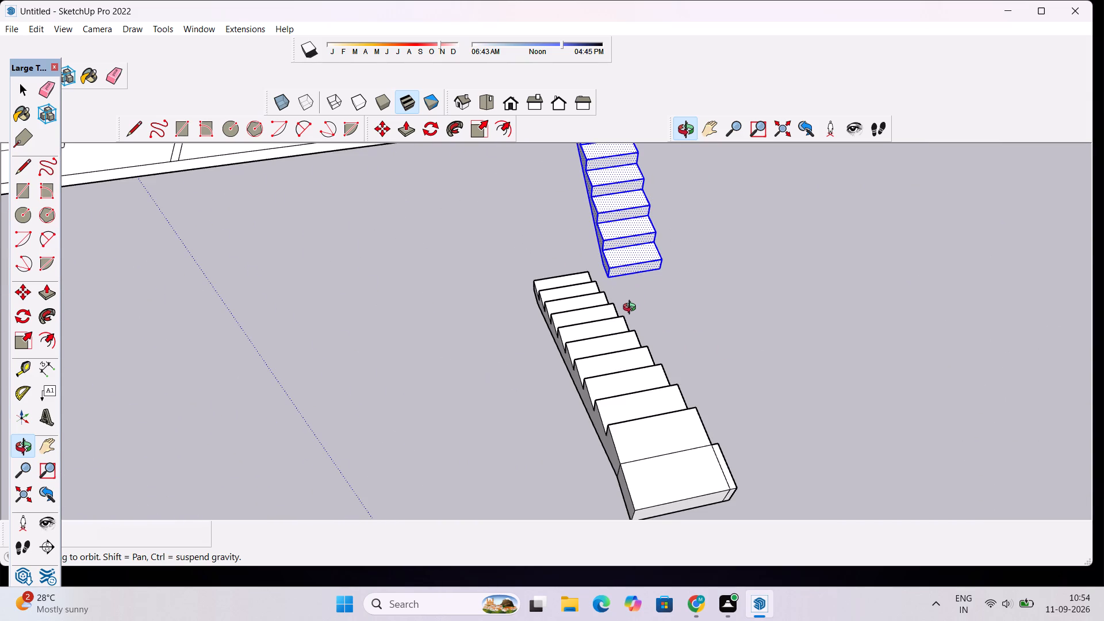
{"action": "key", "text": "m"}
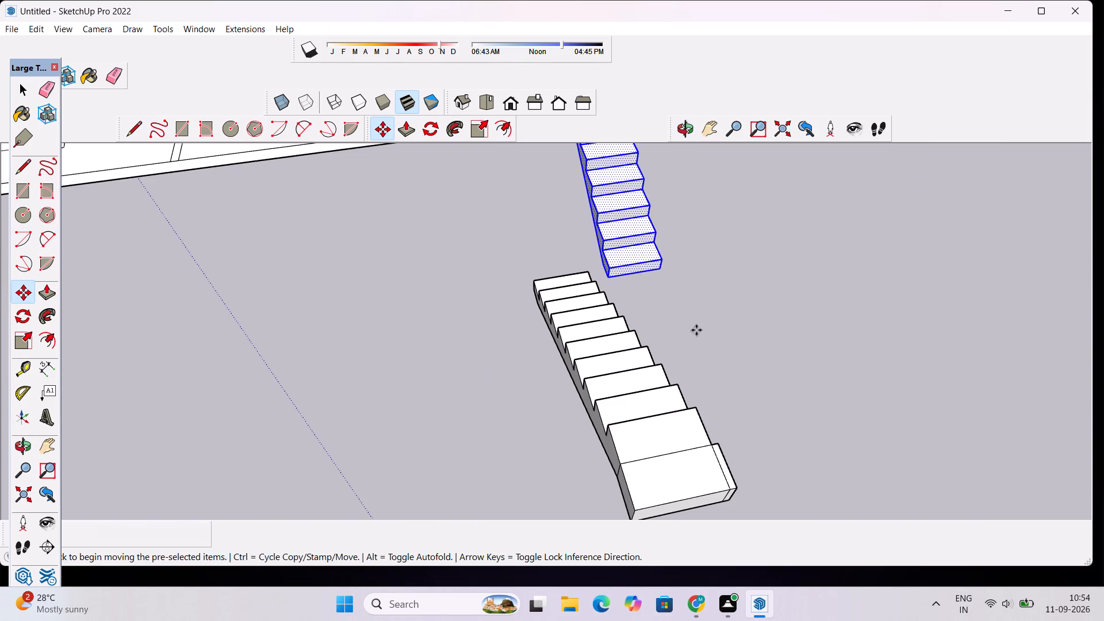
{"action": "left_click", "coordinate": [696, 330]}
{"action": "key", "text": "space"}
Select all connected geometry of the unrotated stair flight, including its landing, and make it a group.
{"action": "triple_click", "coordinate": [634, 404]}
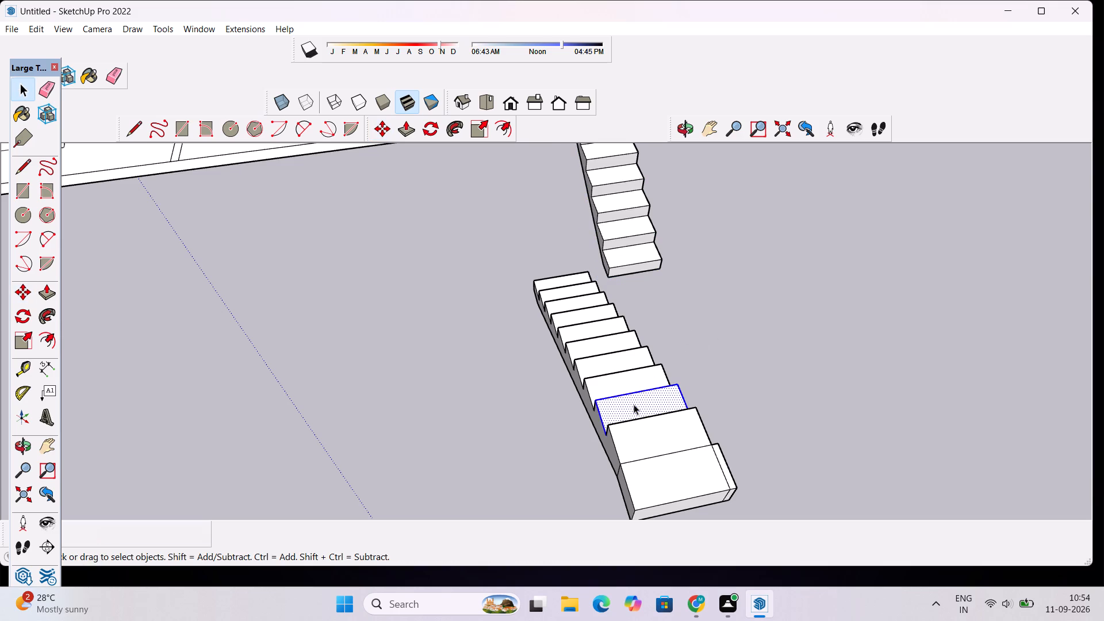
{"action": "right_click", "coordinate": [634, 402]}
{"action": "left_click", "coordinate": [839, 382]}
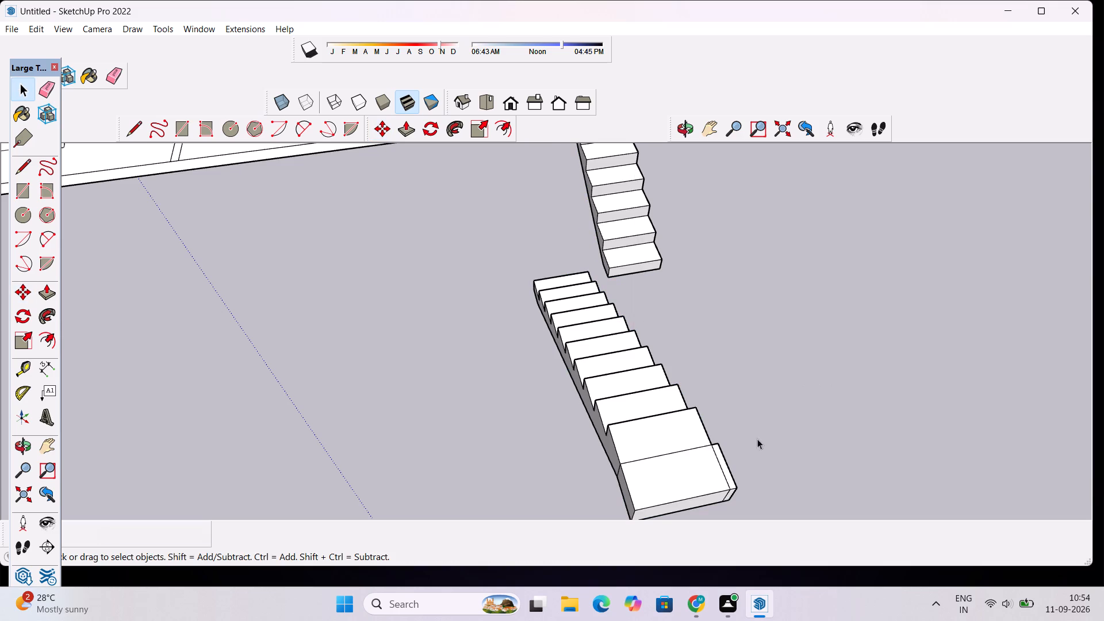
{"action": "triple_click", "coordinate": [704, 446]}
{"action": "right_click", "coordinate": [704, 446]}
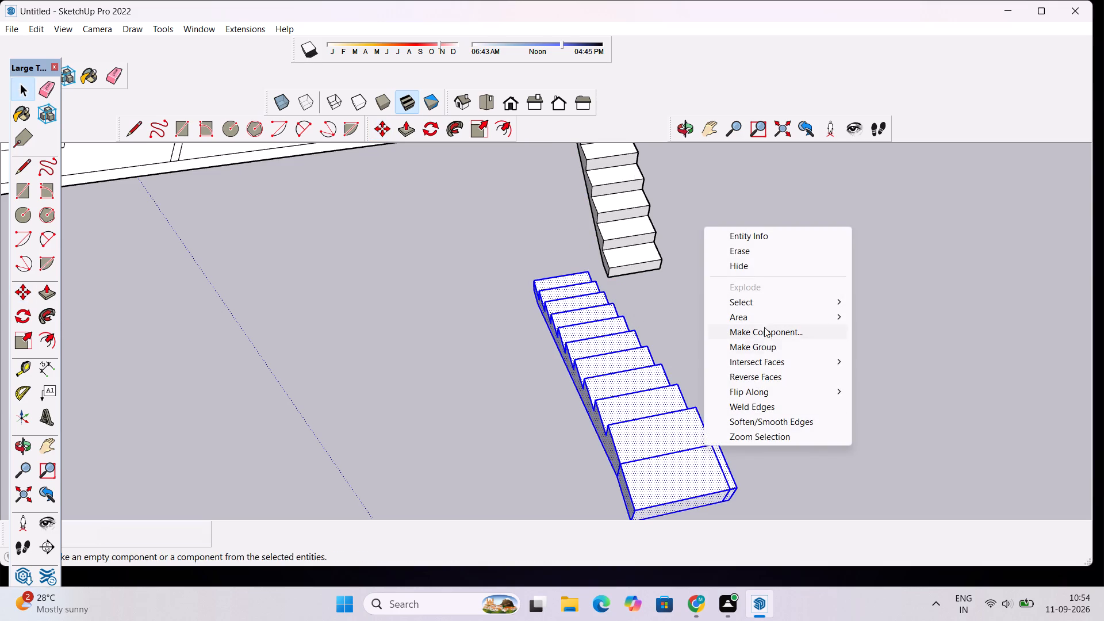
{"action": "left_click", "coordinate": [765, 350]}
Move the rotated flight by its lowest step's bottom corner onto the bottom corner of the grouped flight's landing.
{"action": "scroll", "coordinate": [641, 272], "scroll_direction": "down", "scroll_amount": 5}
{"action": "scroll", "coordinate": [641, 272], "scroll_direction": "up", "scroll_amount": 2}
{"action": "scroll", "coordinate": [647, 267], "scroll_direction": "down", "scroll_amount": 3}
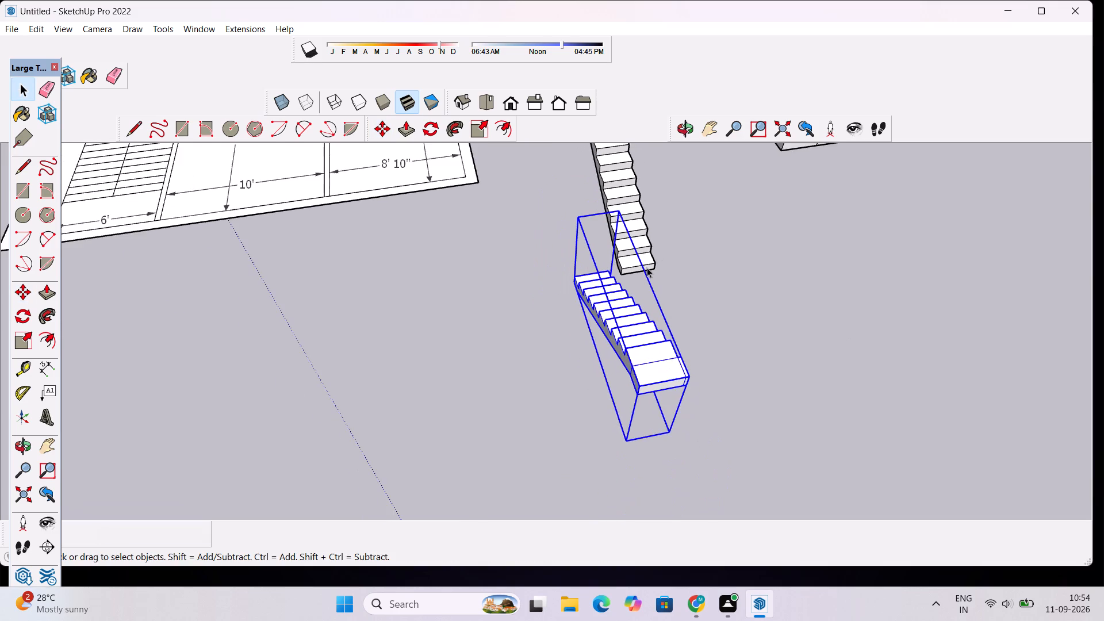
{"action": "left_click", "coordinate": [691, 132]}
{"action": "left_click_drag", "start_coordinate": [758, 264], "coordinate": [551, 225]}
{"action": "scroll", "coordinate": [649, 303], "scroll_direction": "up", "scroll_amount": 3}
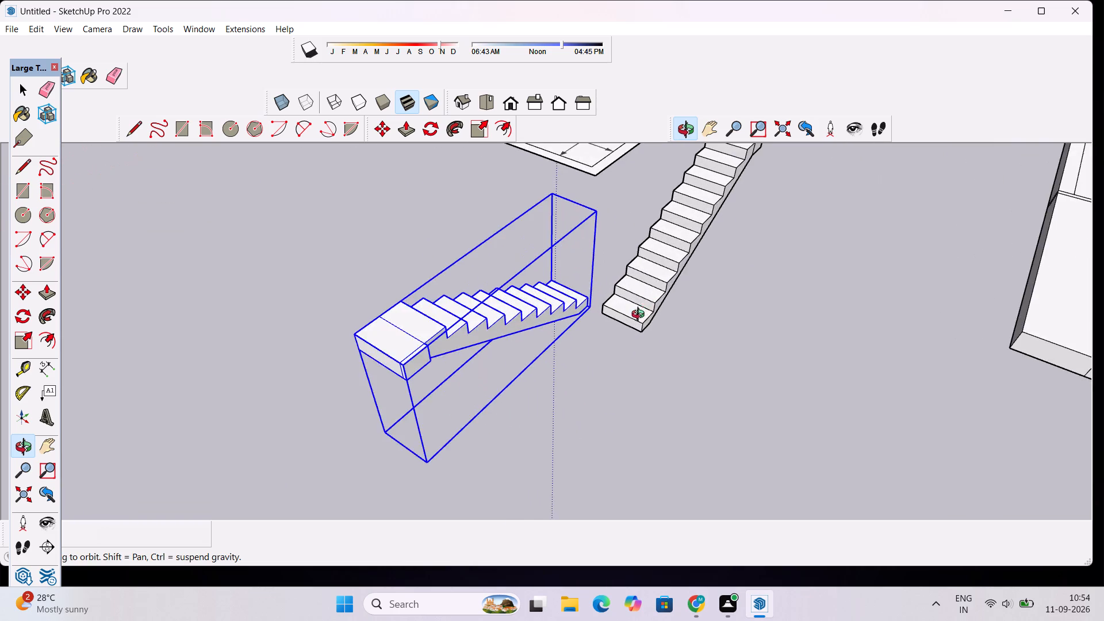
{"action": "left_click_drag", "start_coordinate": [641, 316], "coordinate": [677, 301]}
{"action": "scroll", "coordinate": [657, 306], "scroll_direction": "up", "scroll_amount": 4}
{"action": "key", "text": "space"}
{"action": "triple_click", "coordinate": [644, 299]}
{"action": "left_click", "coordinate": [644, 299]}
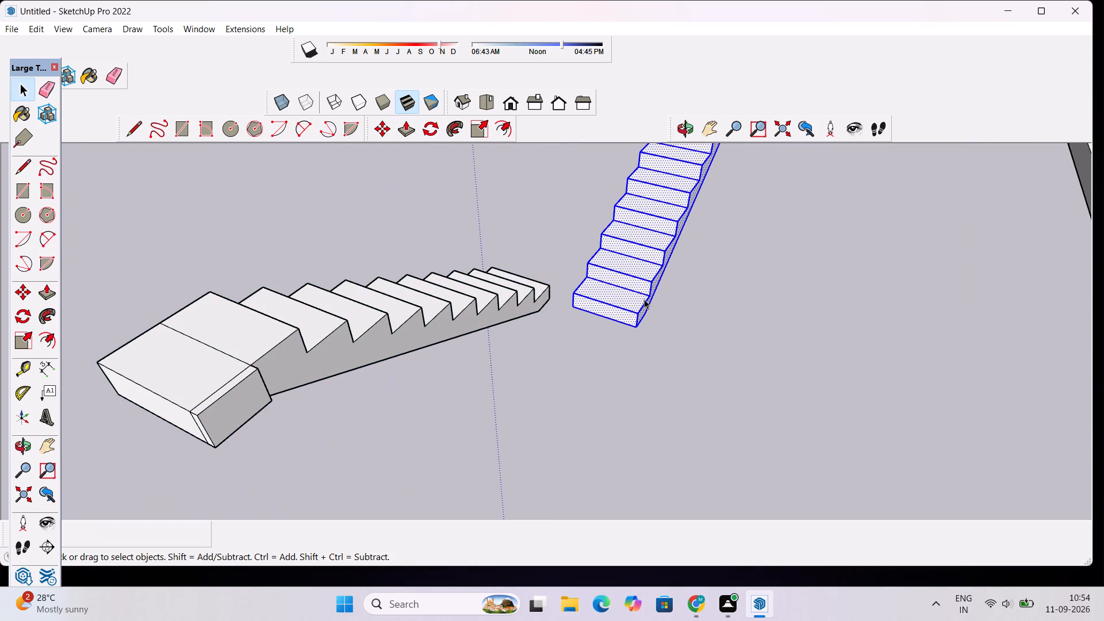
{"action": "key", "text": "m"}
{"action": "scroll", "coordinate": [565, 302], "scroll_direction": "up", "scroll_amount": 6}
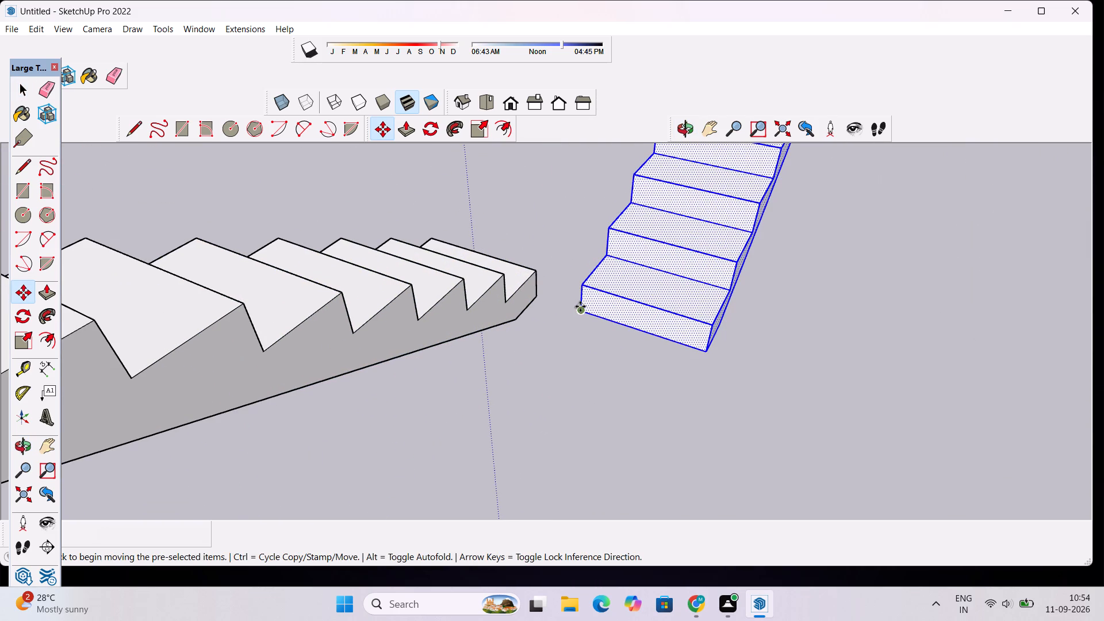
{"action": "left_click", "coordinate": [580, 308]}
{"action": "scroll", "coordinate": [541, 323], "scroll_direction": "down", "scroll_amount": 11}
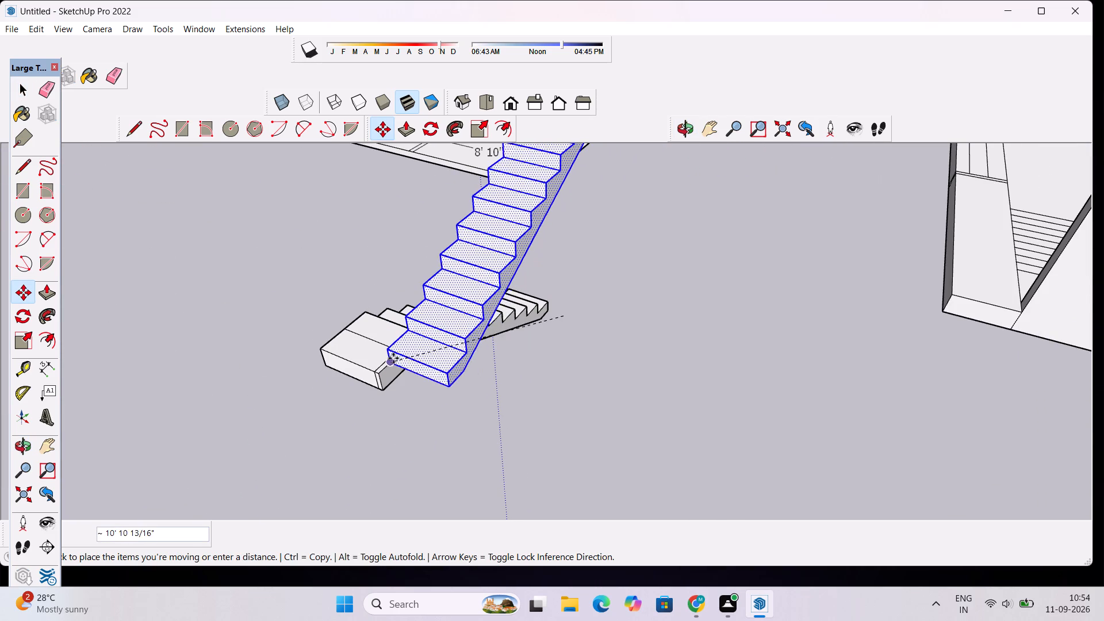
{"action": "scroll", "coordinate": [416, 364], "scroll_direction": "down", "scroll_amount": 1}
{"action": "scroll", "coordinate": [416, 364], "scroll_direction": "up", "scroll_amount": 6}
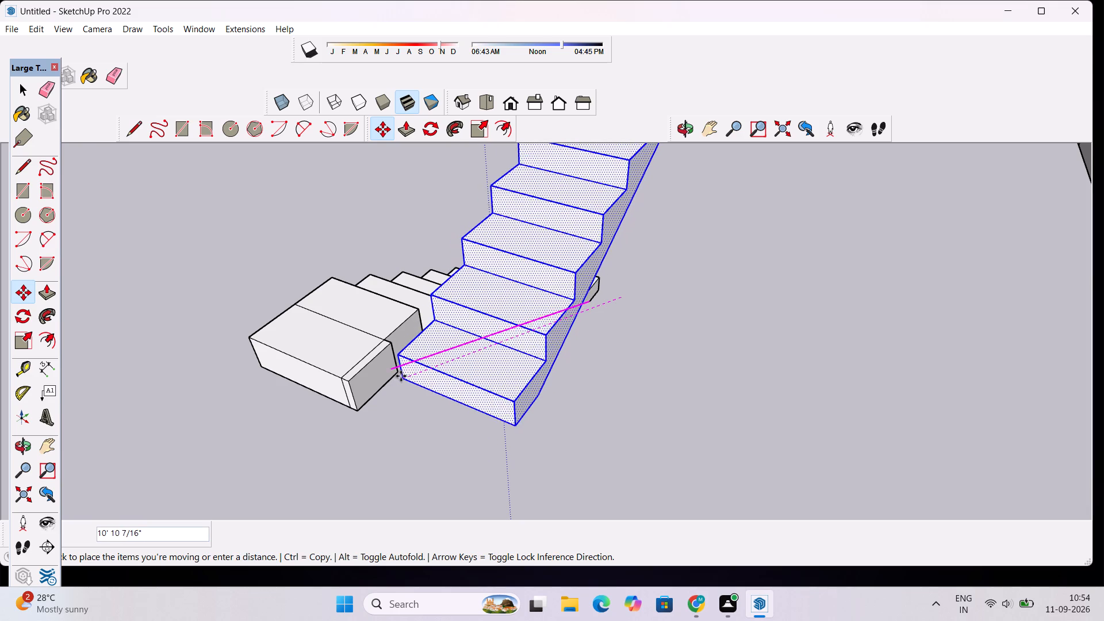
{"action": "left_click", "coordinate": [398, 370]}
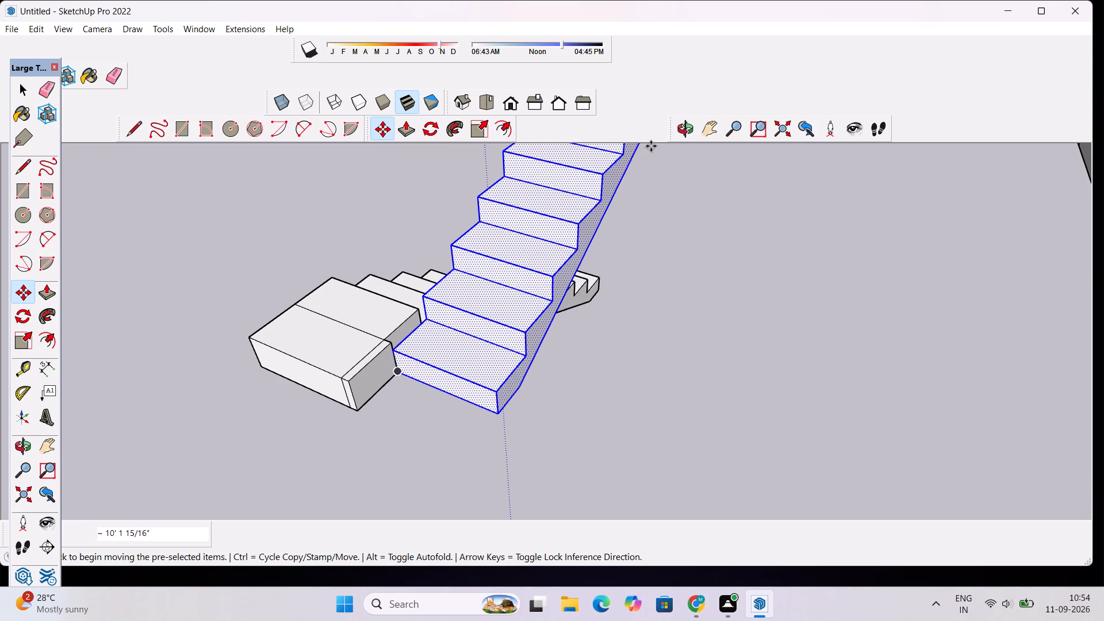
Examine the joint between the two stair flights at the landing and their layout relative to the floor plan.
{"action": "left_click", "coordinate": [684, 134]}
{"action": "left_click_drag", "start_coordinate": [461, 321], "coordinate": [791, 261]}
{"action": "scroll", "coordinate": [622, 320], "scroll_direction": "down", "scroll_amount": 3}
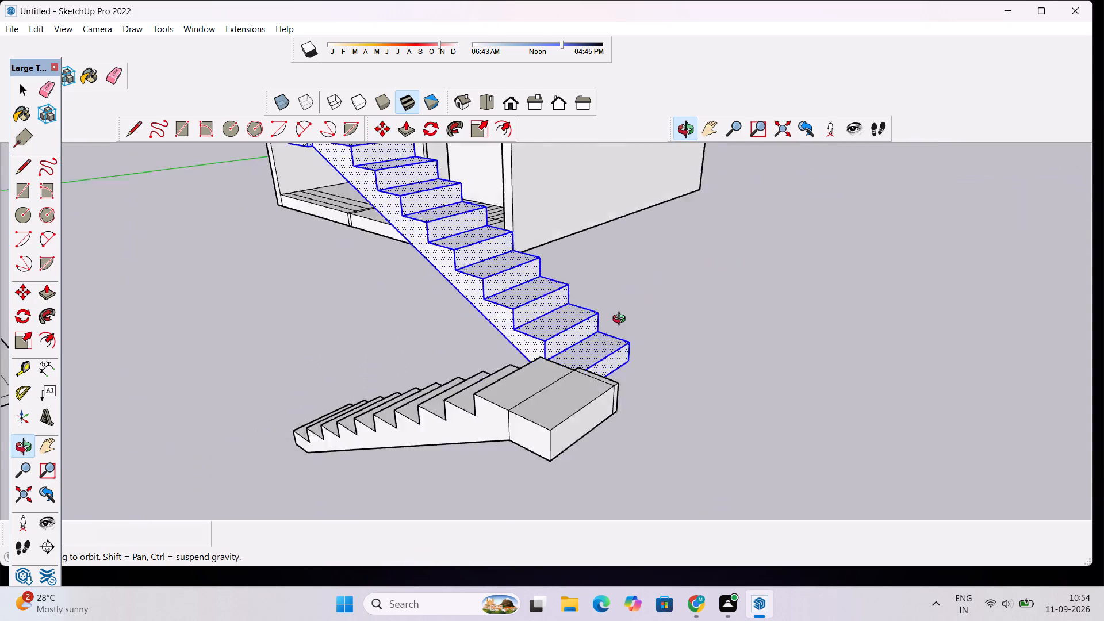
{"action": "scroll", "coordinate": [622, 320], "scroll_direction": "down", "scroll_amount": 3}
{"action": "left_click_drag", "start_coordinate": [630, 280], "coordinate": [599, 362]}
{"action": "scroll", "coordinate": [566, 312], "scroll_direction": "down", "scroll_amount": 6}
{"action": "scroll", "coordinate": [563, 280], "scroll_direction": "up", "scroll_amount": 1}
{"action": "scroll", "coordinate": [563, 266], "scroll_direction": "down", "scroll_amount": 5}
{"action": "scroll", "coordinate": [557, 389], "scroll_direction": "up", "scroll_amount": 10}
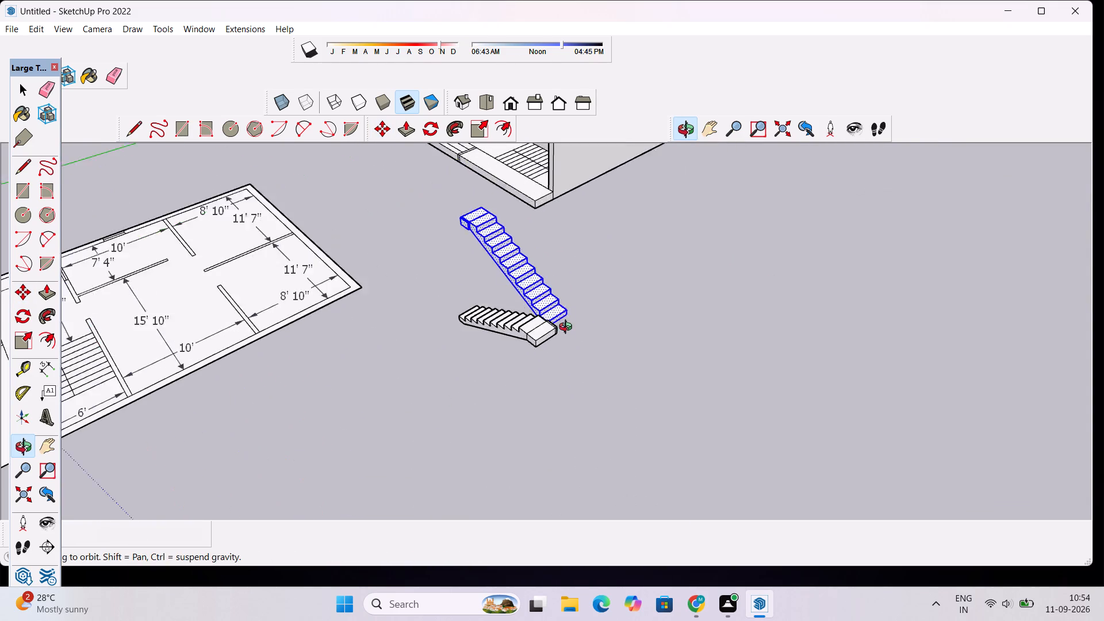
{"action": "scroll", "coordinate": [568, 328], "scroll_direction": "up", "scroll_amount": 2}
{"action": "left_click_drag", "start_coordinate": [615, 340], "coordinate": [378, 358]}
{"action": "scroll", "coordinate": [651, 287], "scroll_direction": "down", "scroll_amount": 10}
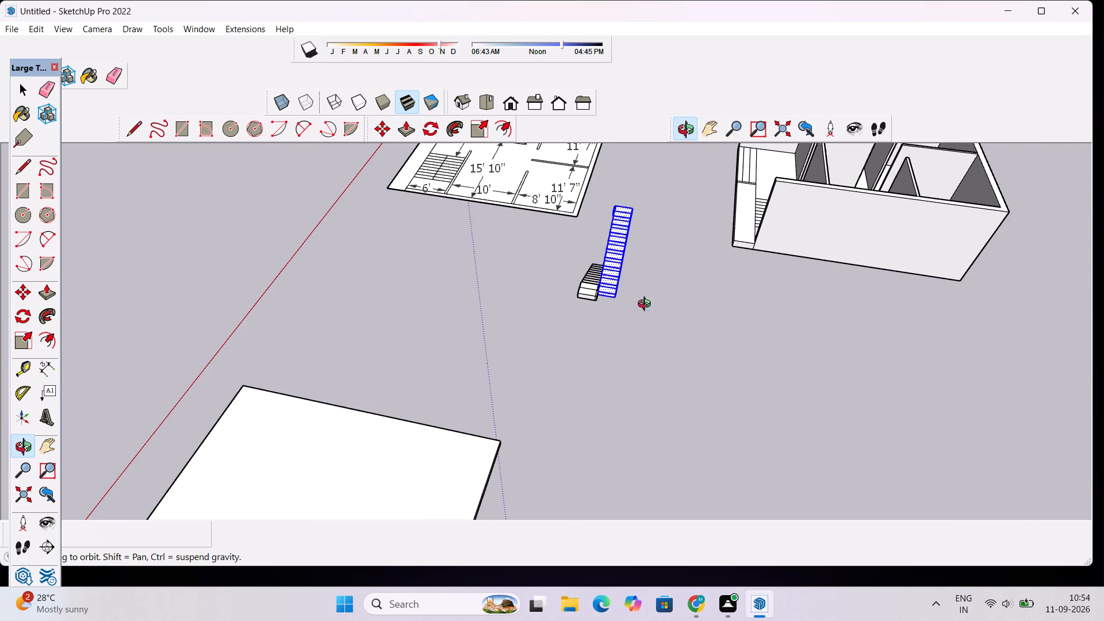
{"action": "scroll", "coordinate": [607, 286], "scroll_direction": "up", "scroll_amount": 17}
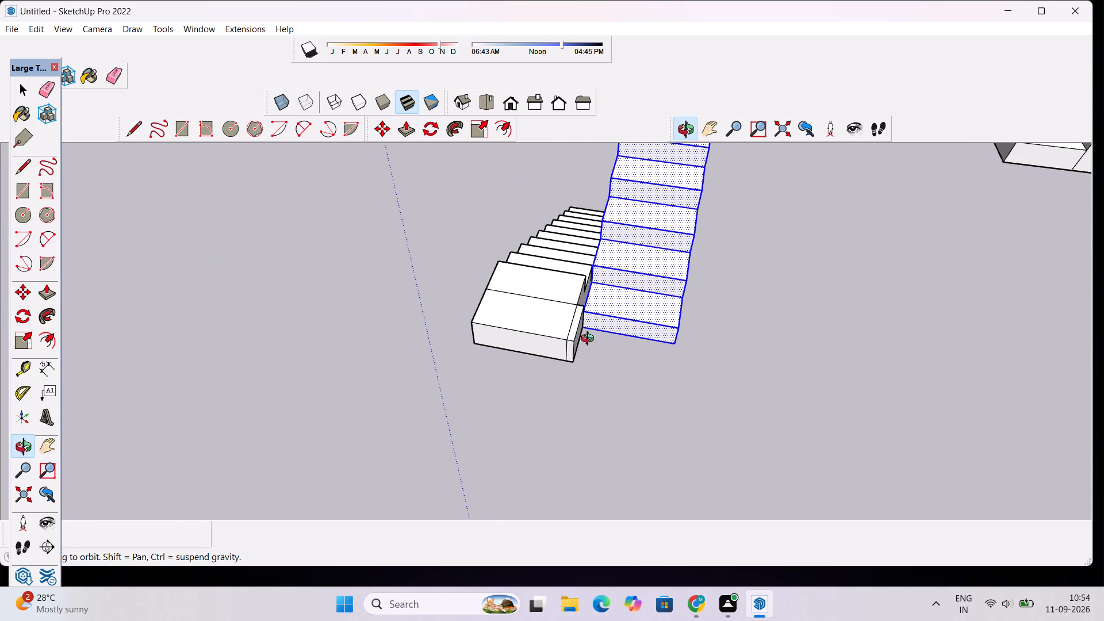
{"action": "left_click_drag", "start_coordinate": [597, 336], "coordinate": [818, 447]}
{"action": "scroll", "coordinate": [596, 311], "scroll_direction": "up", "scroll_amount": 4}
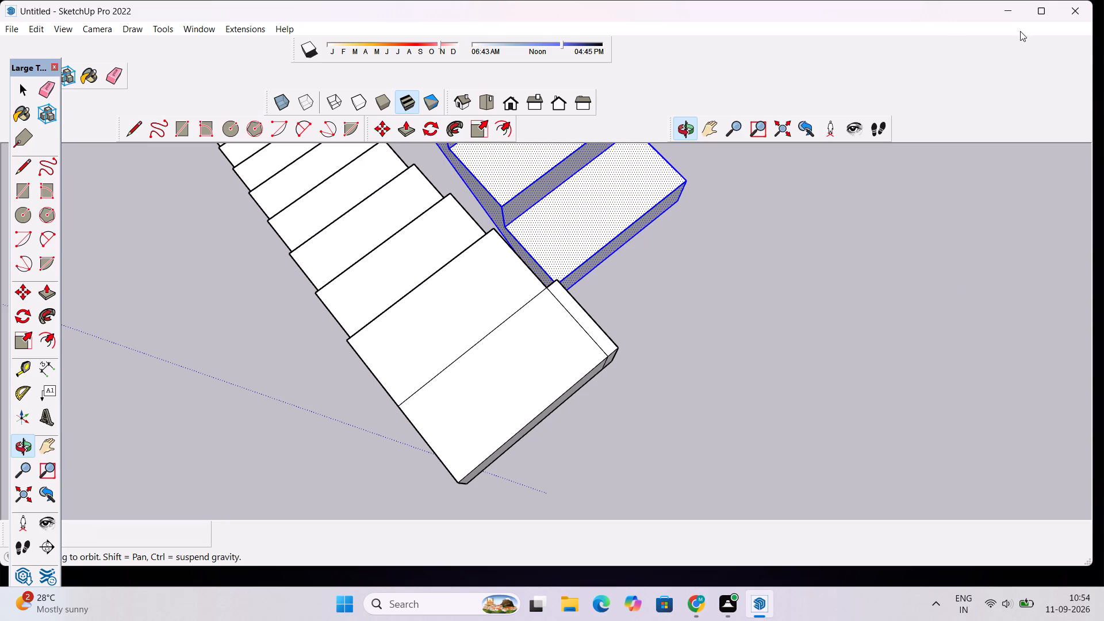
{"action": "scroll", "coordinate": [753, 329], "scroll_direction": "down", "scroll_amount": 8}
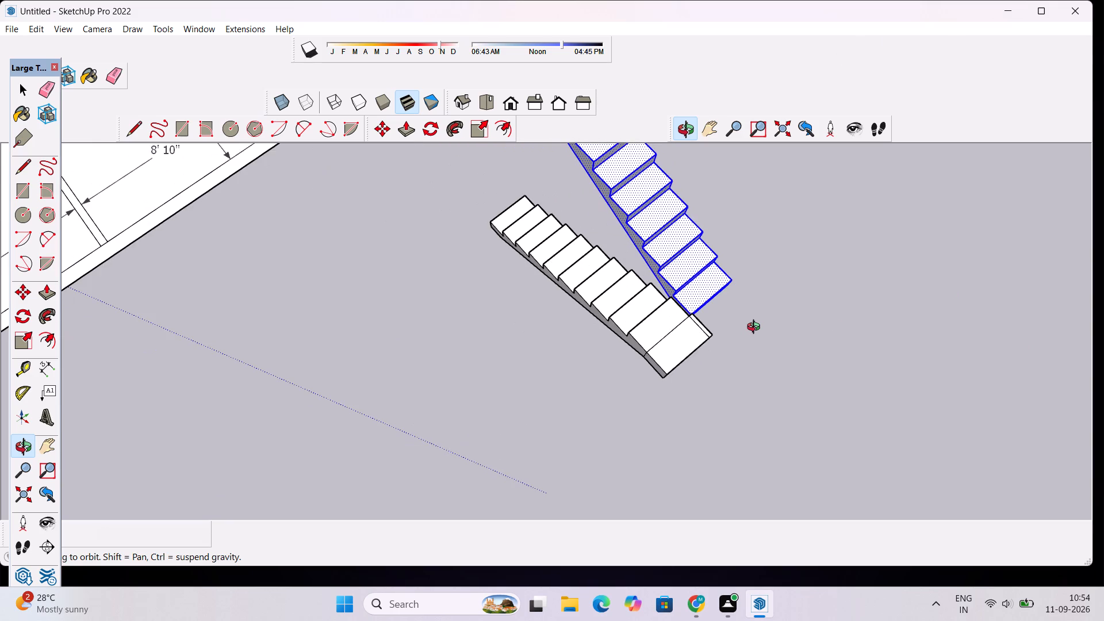
{"action": "scroll", "coordinate": [756, 328], "scroll_direction": "down", "scroll_amount": 12}
{"action": "scroll", "coordinate": [729, 317], "scroll_direction": "up", "scroll_amount": 3}
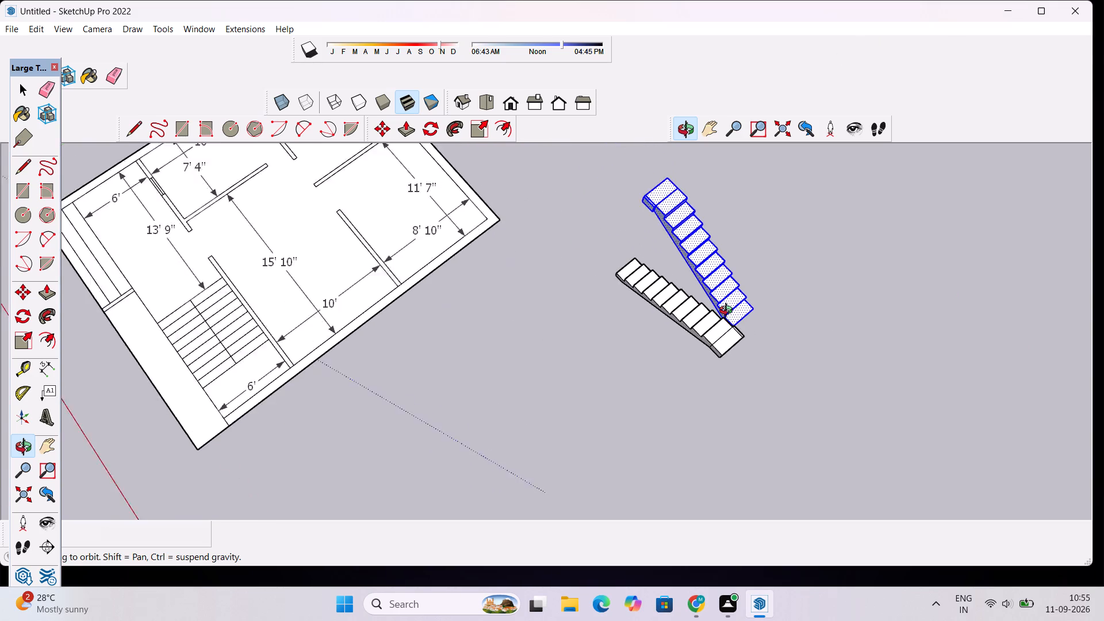
{"action": "scroll", "coordinate": [729, 312], "scroll_direction": "up", "scroll_amount": 4}
{"action": "scroll", "coordinate": [728, 312], "scroll_direction": "down", "scroll_amount": 5}
{"action": "scroll", "coordinate": [779, 332], "scroll_direction": "down", "scroll_amount": 3}
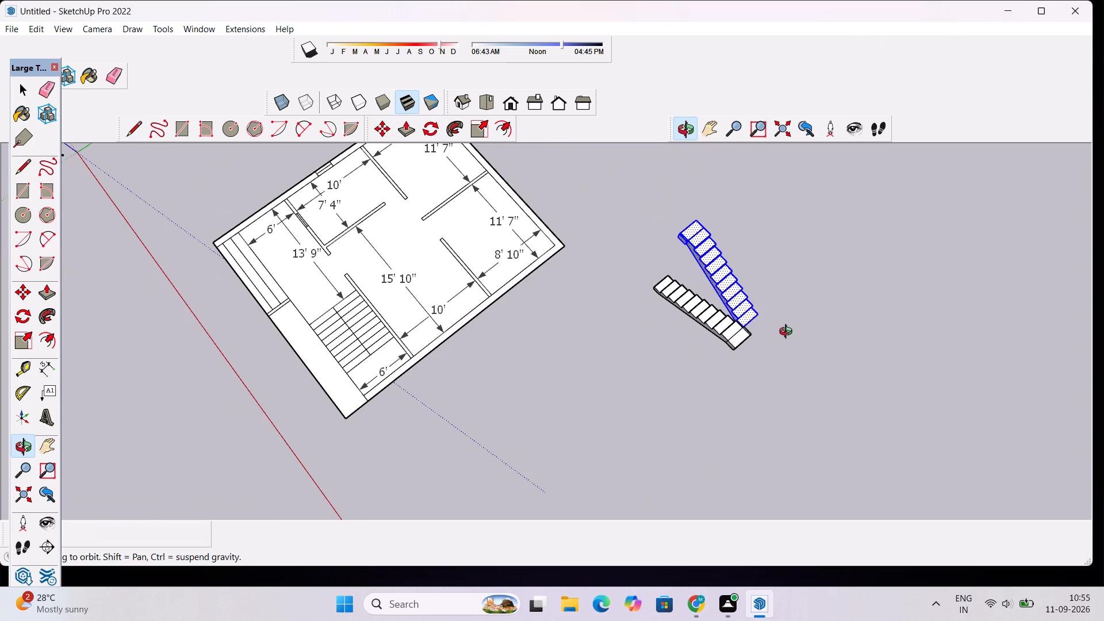
{"action": "scroll", "coordinate": [804, 374], "scroll_direction": "down", "scroll_amount": 1}
{"action": "left_click", "coordinate": [804, 374]}
{"action": "scroll", "coordinate": [804, 374], "scroll_direction": "down", "scroll_amount": 1}
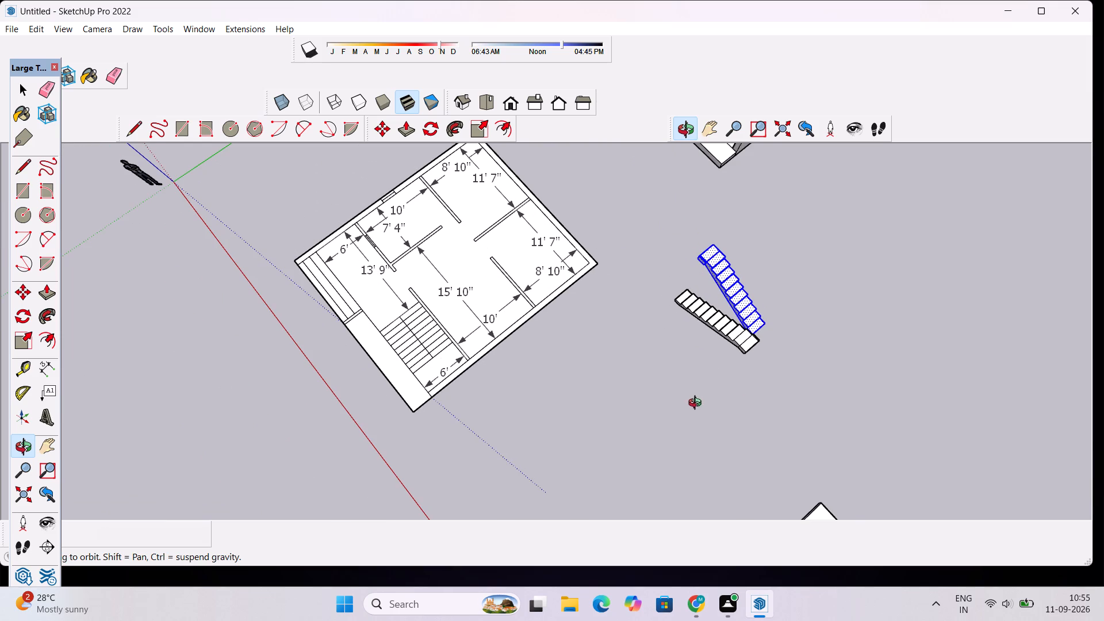
Examine the joint at the landing between the two stair flights, and the narrow side face of the landing.
{"action": "scroll", "coordinate": [1082, 392], "scroll_direction": "down", "scroll_amount": 2}
{"action": "scroll", "coordinate": [910, 292], "scroll_direction": "up", "scroll_amount": 5}
{"action": "scroll", "coordinate": [805, 296], "scroll_direction": "up", "scroll_amount": 7}
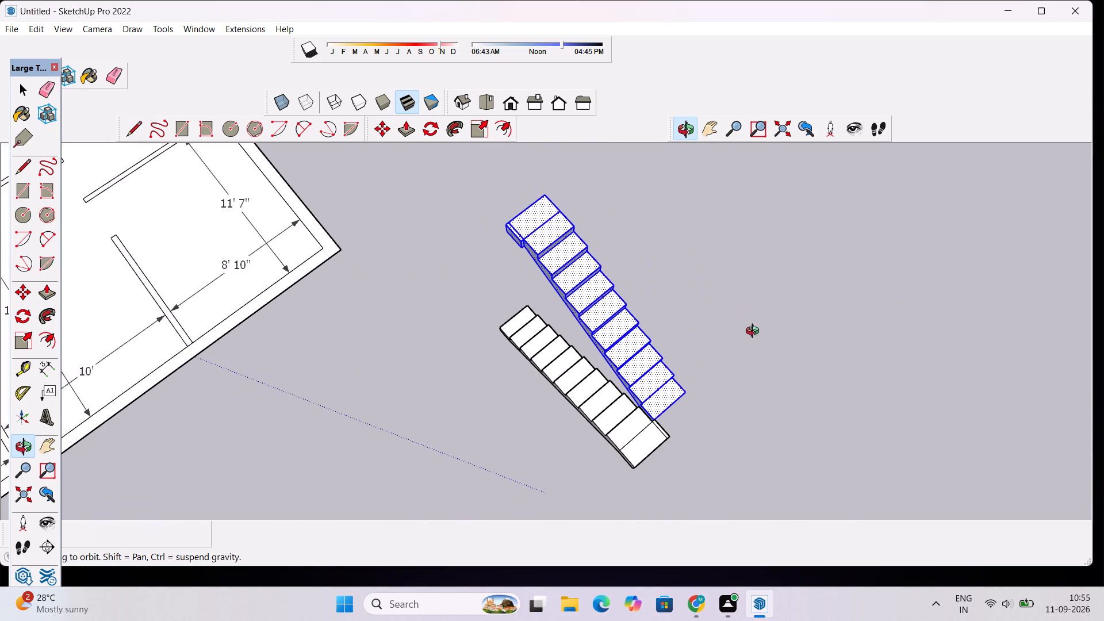
{"action": "scroll", "coordinate": [749, 371], "scroll_direction": "up", "scroll_amount": 1}
{"action": "scroll", "coordinate": [925, 315], "scroll_direction": "down", "scroll_amount": 6}
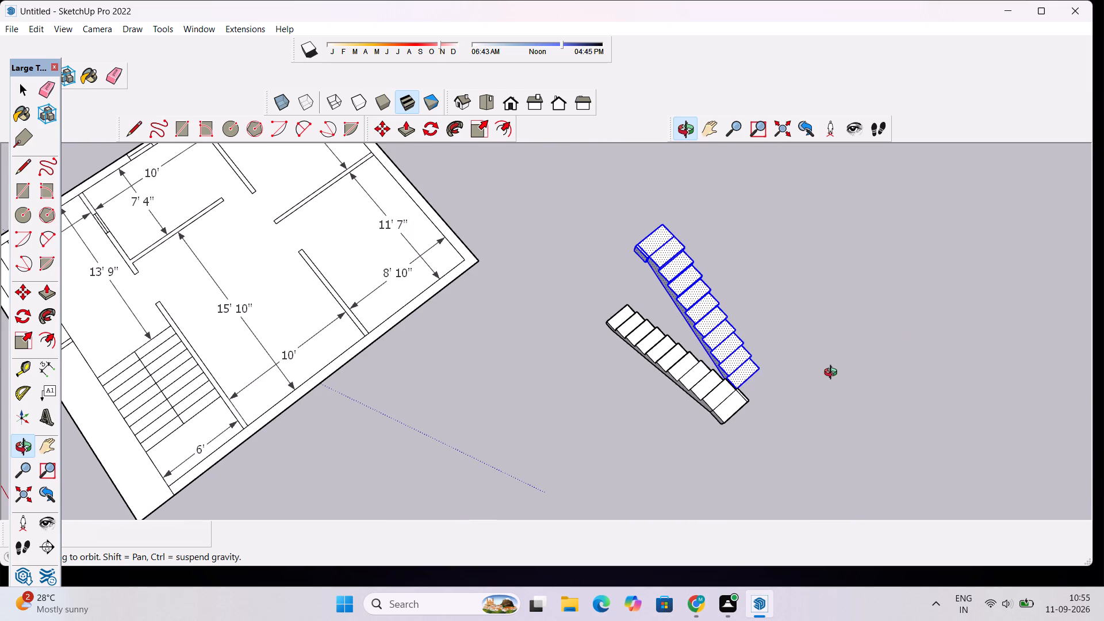
{"action": "scroll", "coordinate": [400, 387], "scroll_direction": "down", "scroll_amount": 2}
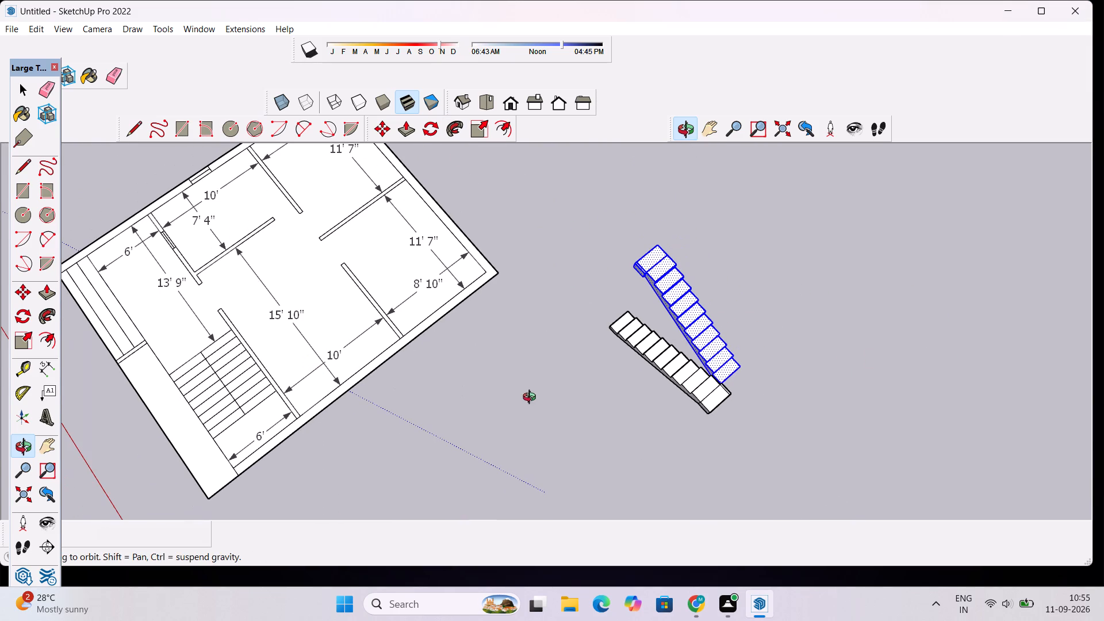
{"action": "scroll", "coordinate": [783, 432], "scroll_direction": "up", "scroll_amount": 7}
{"action": "scroll", "coordinate": [622, 333], "scroll_direction": "up", "scroll_amount": 7}
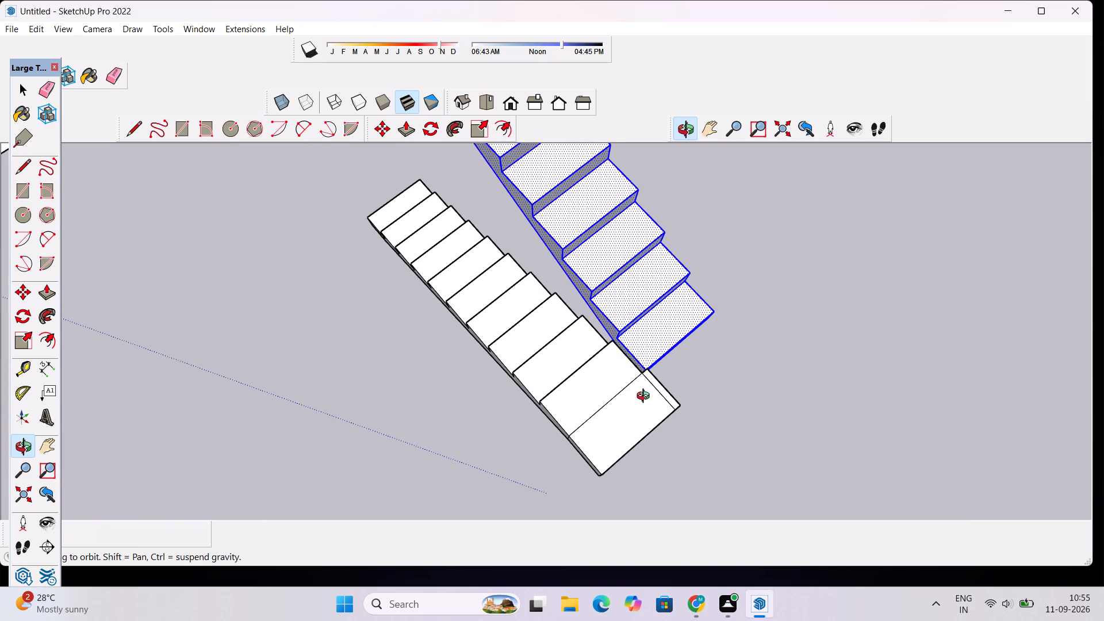
{"action": "scroll", "coordinate": [753, 397], "scroll_direction": "down", "scroll_amount": 5}
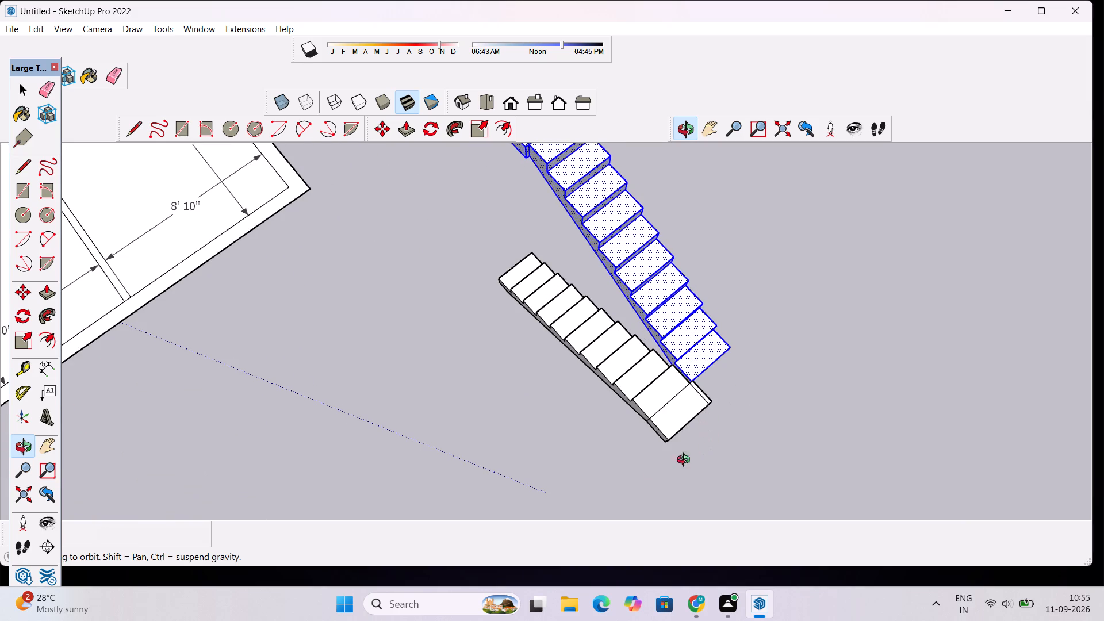
{"action": "scroll", "coordinate": [712, 435], "scroll_direction": "up", "scroll_amount": 1}
{"action": "scroll", "coordinate": [715, 392], "scroll_direction": "down", "scroll_amount": 2}
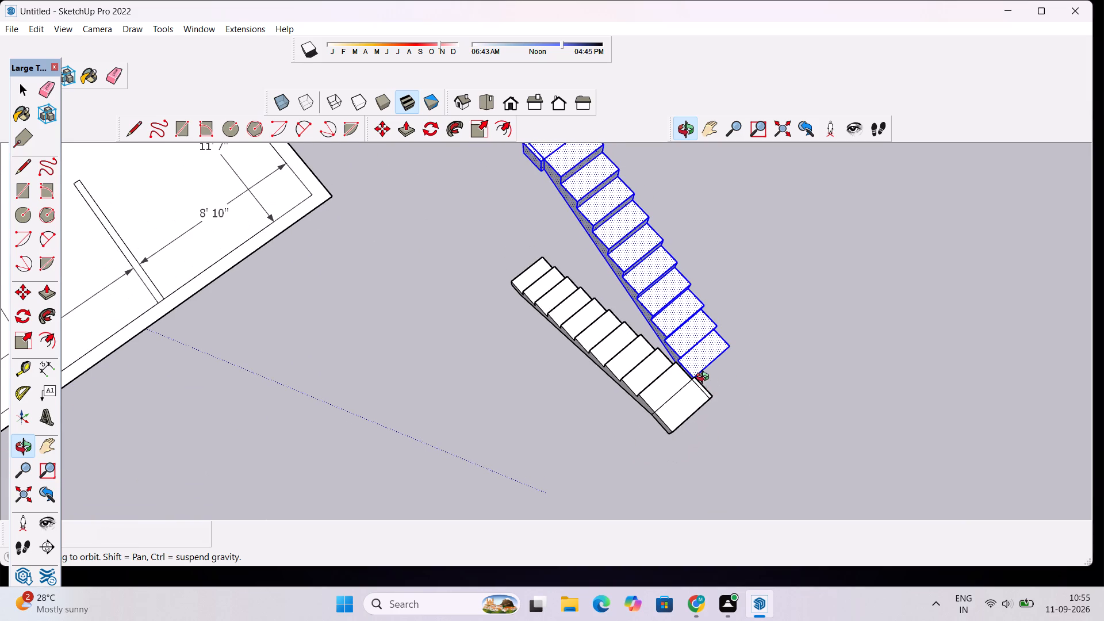
{"action": "scroll", "coordinate": [654, 433], "scroll_direction": "down", "scroll_amount": 1}
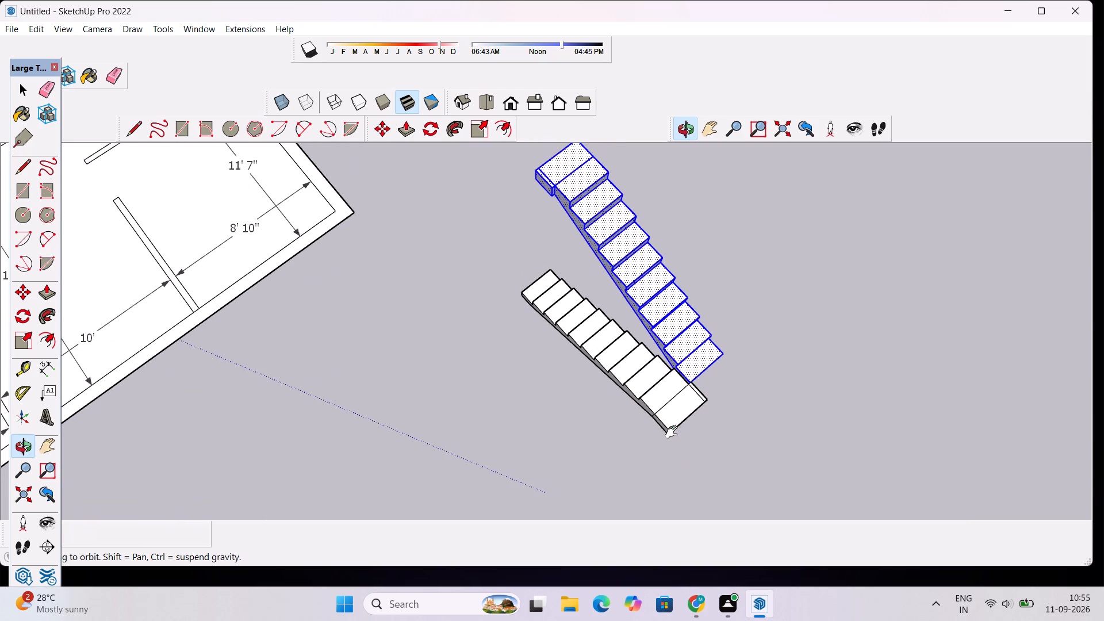
{"action": "left_click_drag", "start_coordinate": [900, 462], "coordinate": [862, 490]}
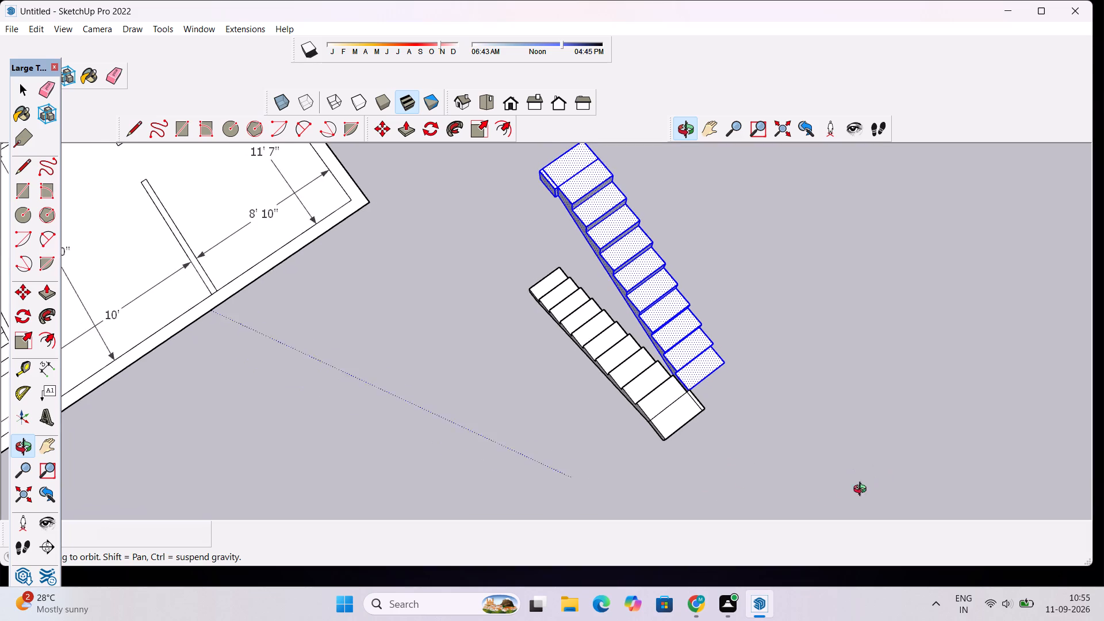
{"action": "left_click_drag", "start_coordinate": [862, 490], "coordinate": [769, 416]}
{"action": "left_click_drag", "start_coordinate": [770, 415], "coordinate": [685, 427]}
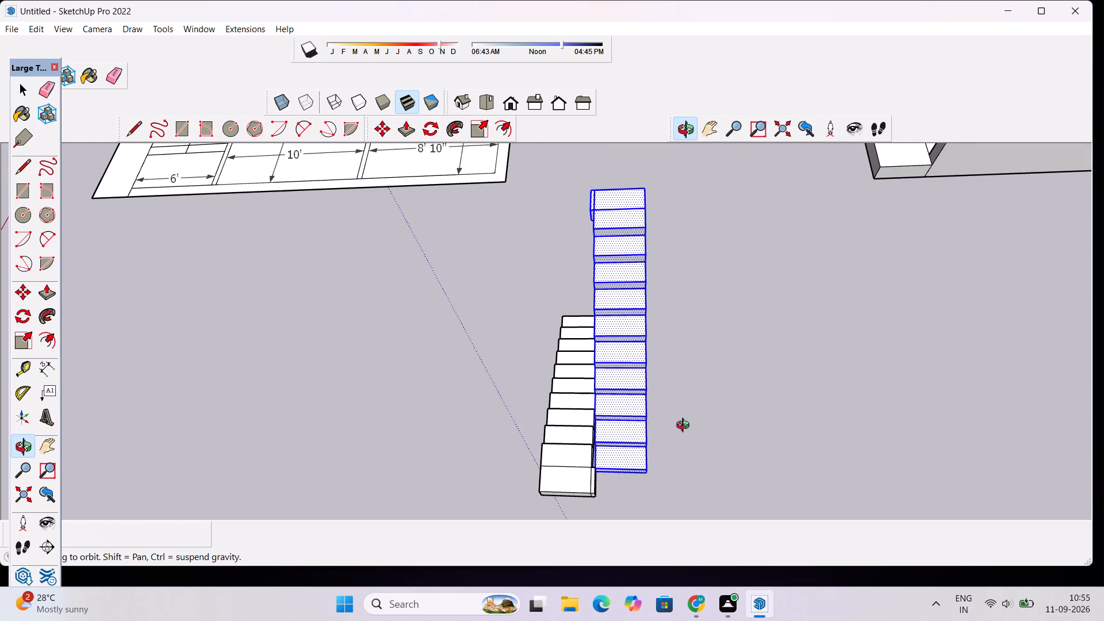
{"action": "left_click_drag", "start_coordinate": [685, 427], "coordinate": [684, 416]}
{"action": "scroll", "coordinate": [616, 492], "scroll_direction": "up", "scroll_amount": 13}
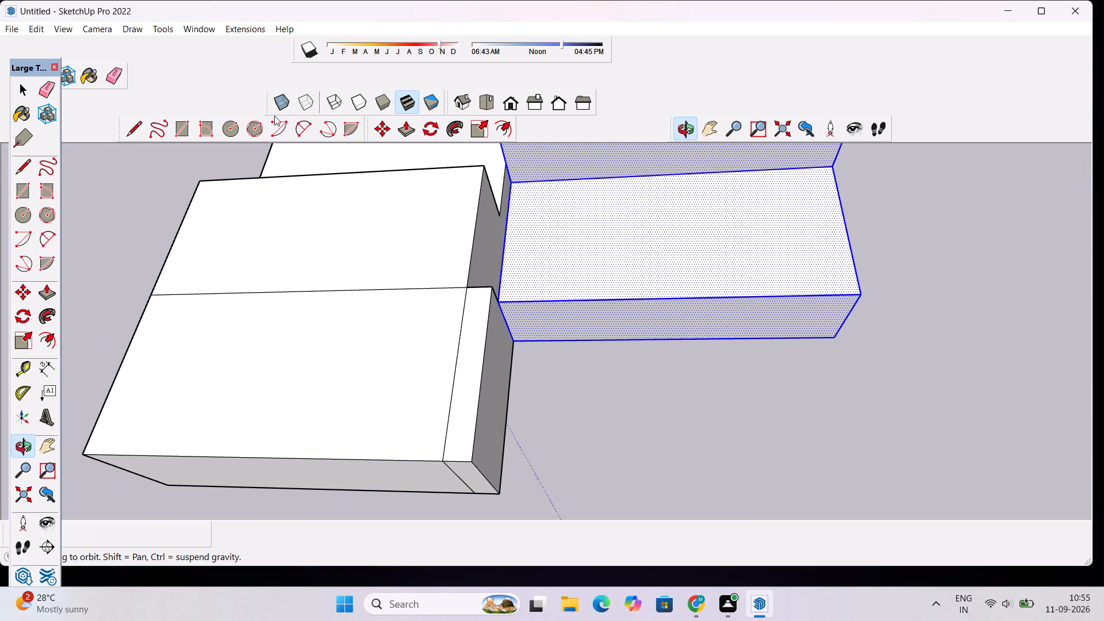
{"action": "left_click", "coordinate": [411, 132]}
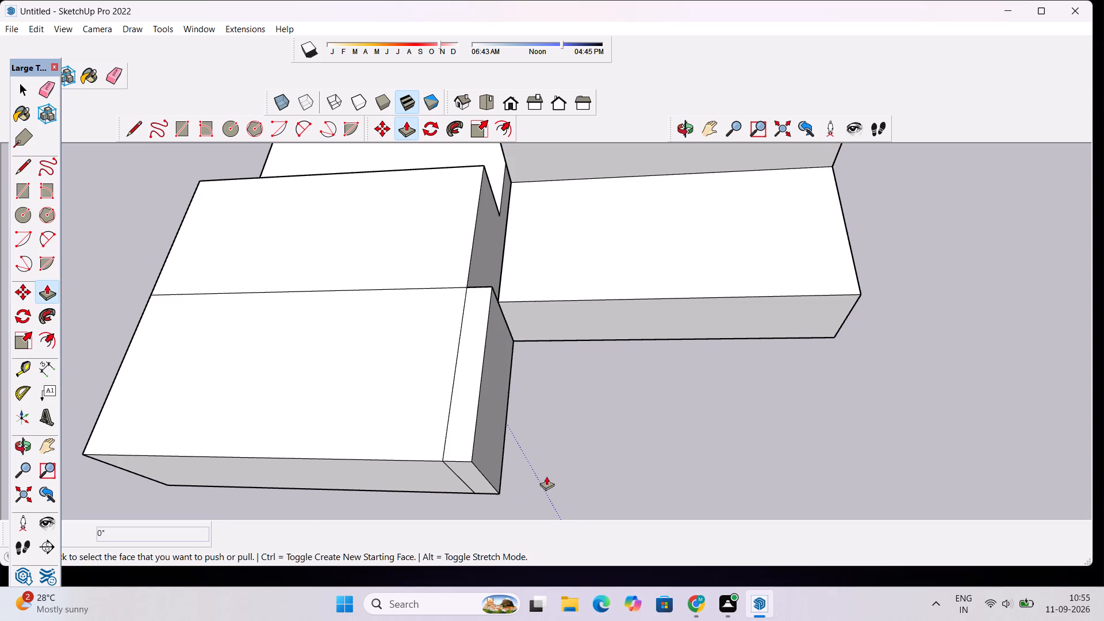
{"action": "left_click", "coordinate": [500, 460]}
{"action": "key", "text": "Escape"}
Explode the group of the unrotated stair flight and its landing so its faces can be edited directly.
{"action": "key", "text": "space"}
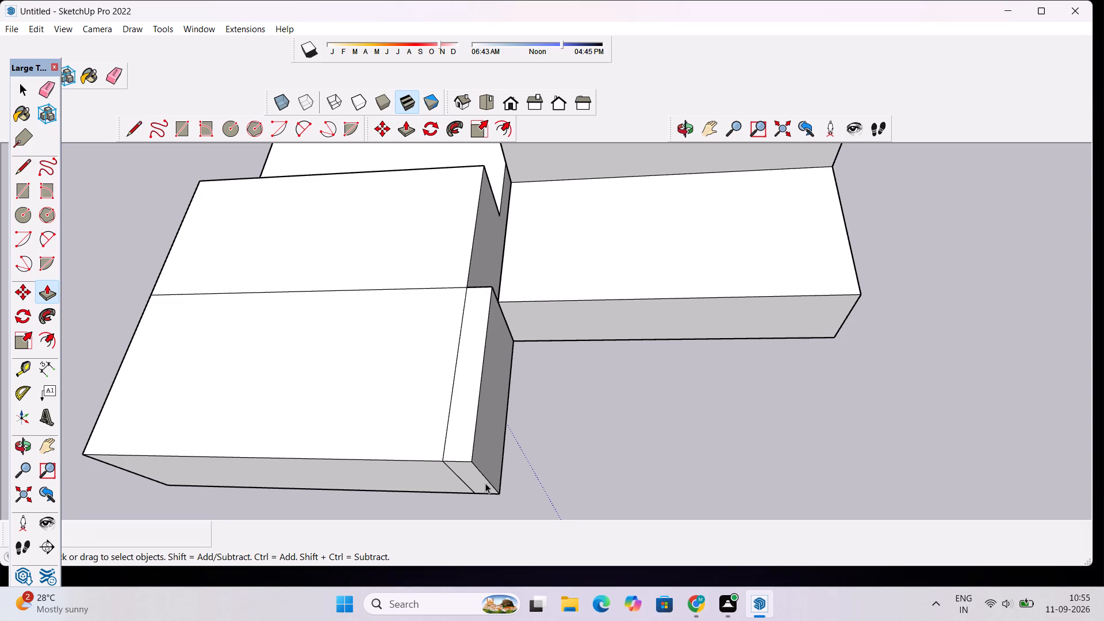
{"action": "left_click", "coordinate": [492, 483]}
{"action": "right_click", "coordinate": [492, 483]}
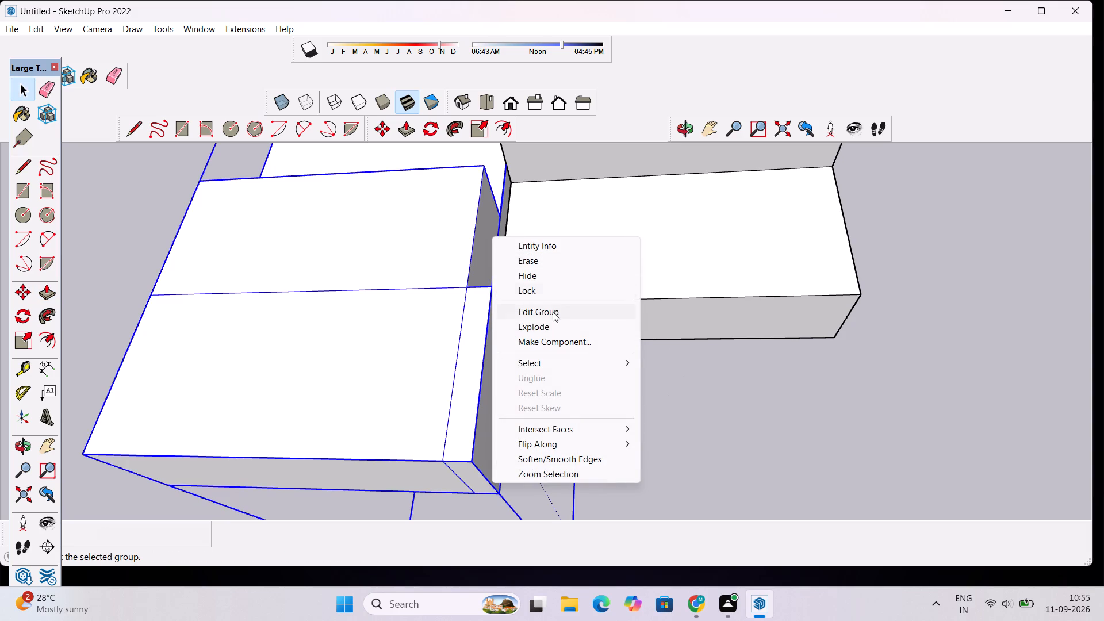
{"action": "left_click", "coordinate": [554, 321]}
{"action": "left_click", "coordinate": [601, 442]}
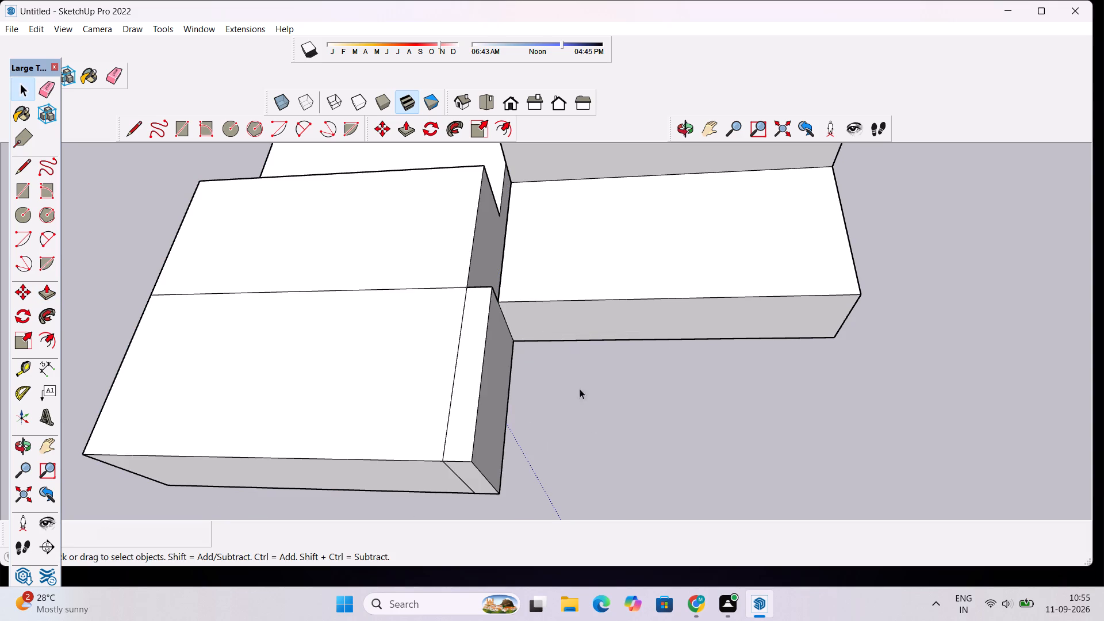
Push/Pull the landing's side face outward by about 1' 4 7/8" so the landing extends across the foot of the rotated flight.
{"action": "left_click", "coordinate": [399, 128]}
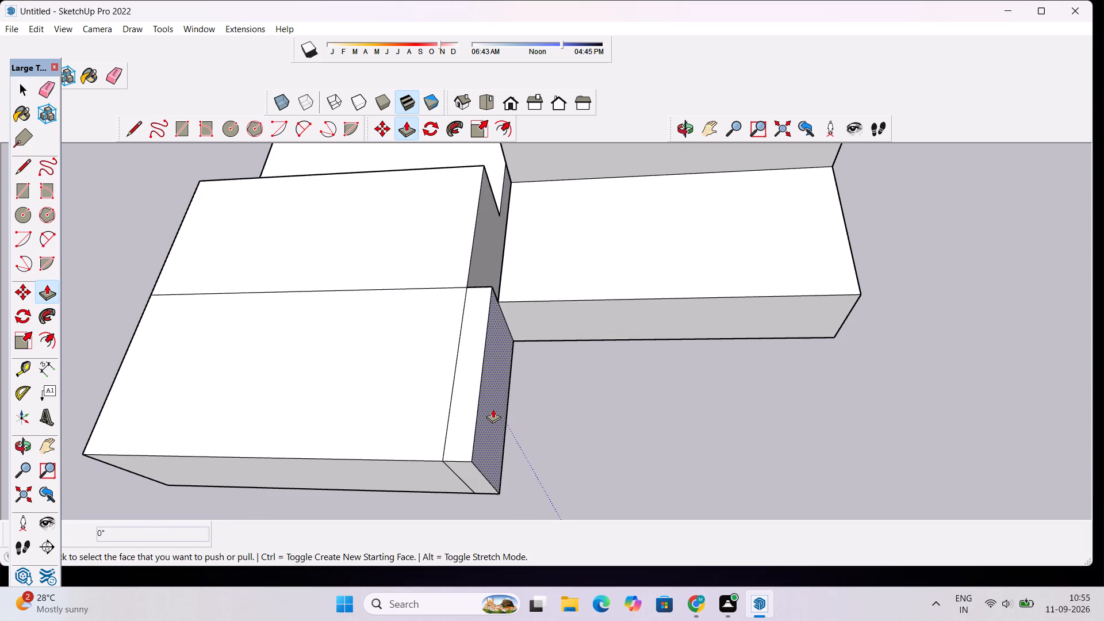
{"action": "left_click_drag", "start_coordinate": [493, 409], "coordinate": [625, 461]}
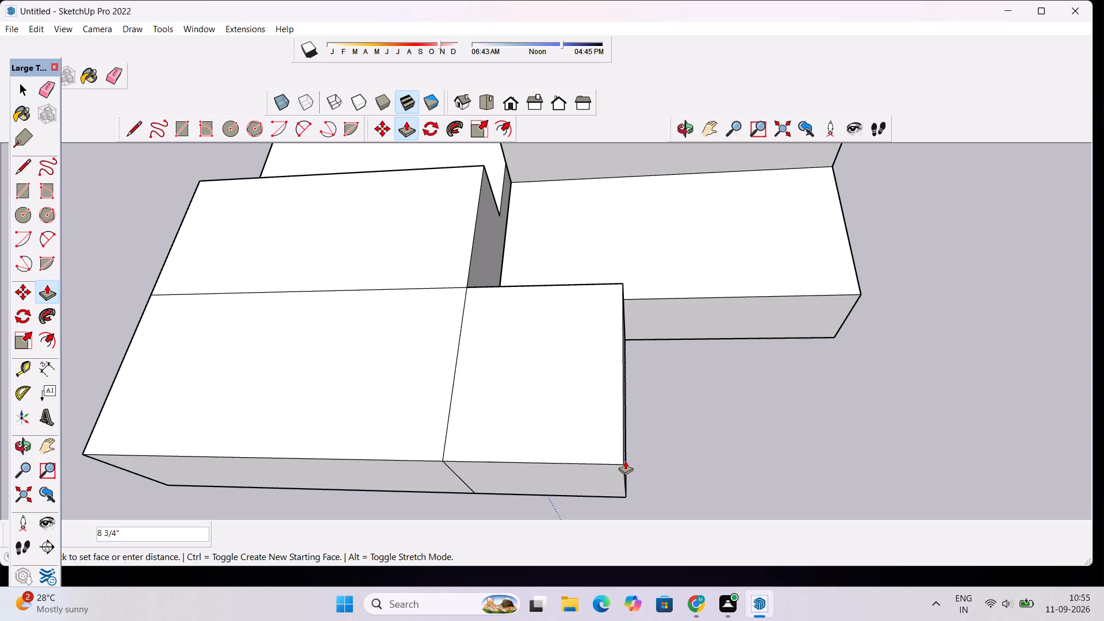
{"action": "left_click_drag", "start_coordinate": [625, 461], "coordinate": [617, 466]}
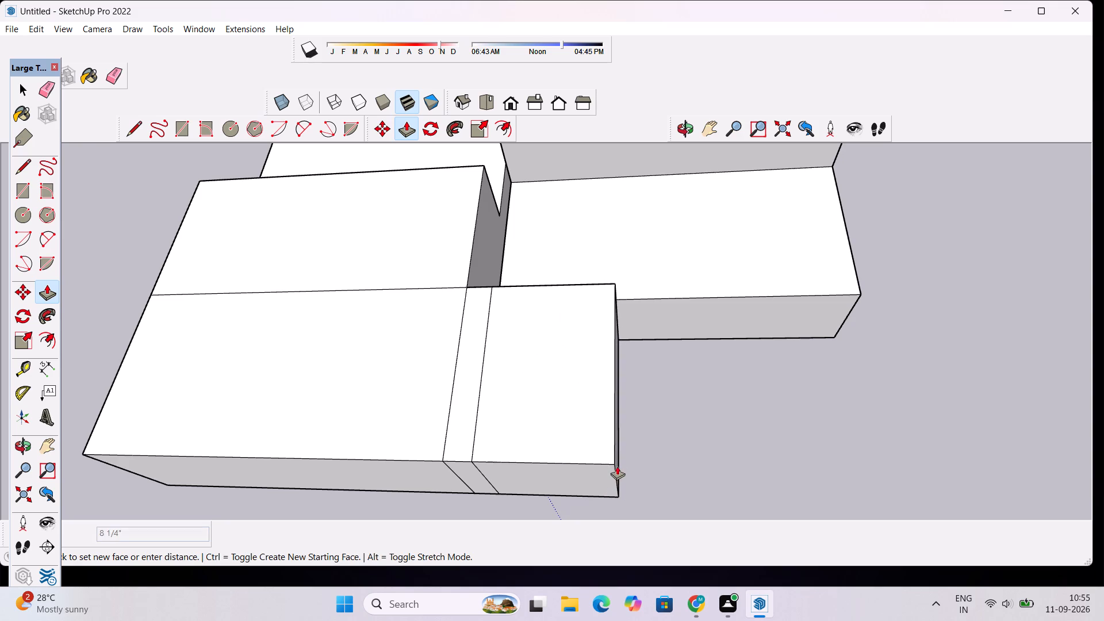
{"action": "left_click_drag", "start_coordinate": [617, 466], "coordinate": [600, 497]}
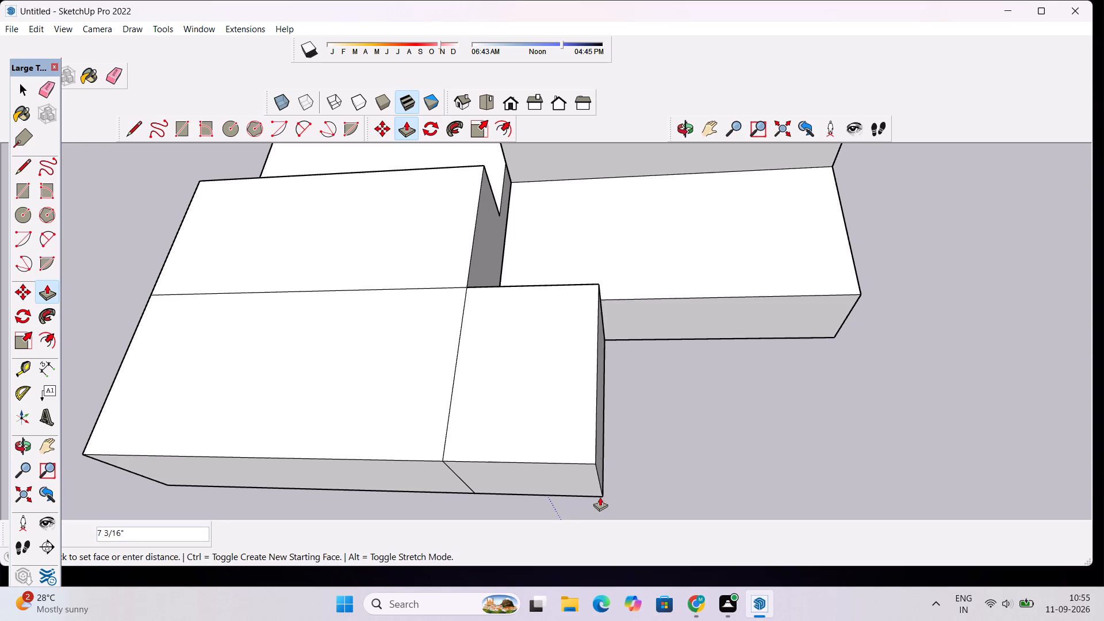
{"action": "left_click_drag", "start_coordinate": [600, 497], "coordinate": [771, 562]}
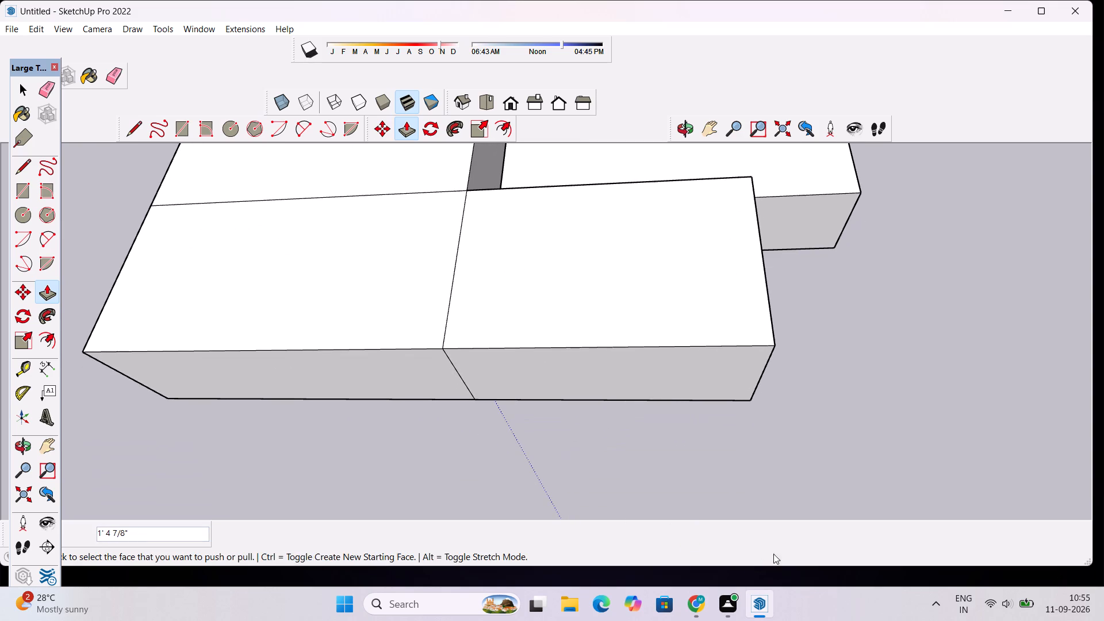
{"action": "scroll", "coordinate": [785, 416], "scroll_direction": "down", "scroll_amount": 7}
{"action": "left_click", "coordinate": [854, 396]}
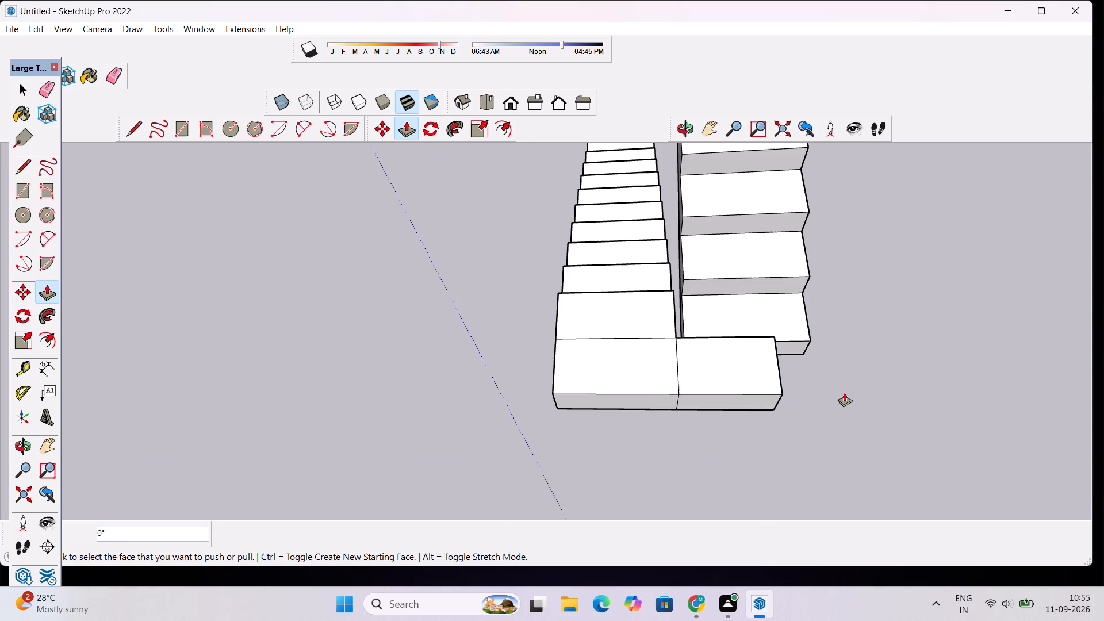
{"action": "key", "text": "space"}
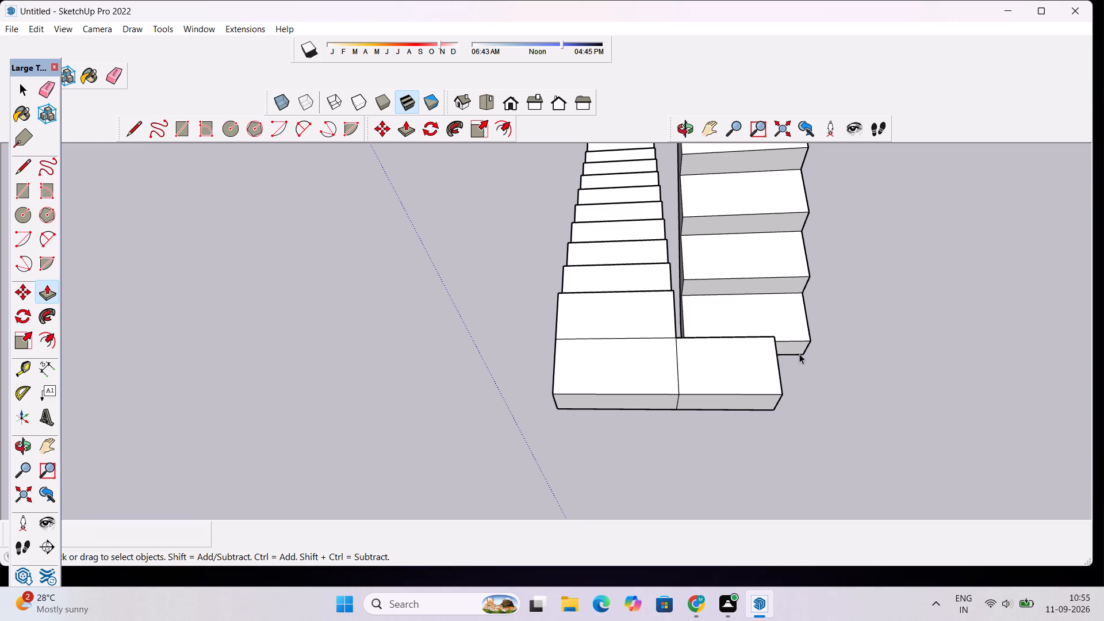
{"action": "left_click_drag", "start_coordinate": [890, 380], "coordinate": [881, 392]}
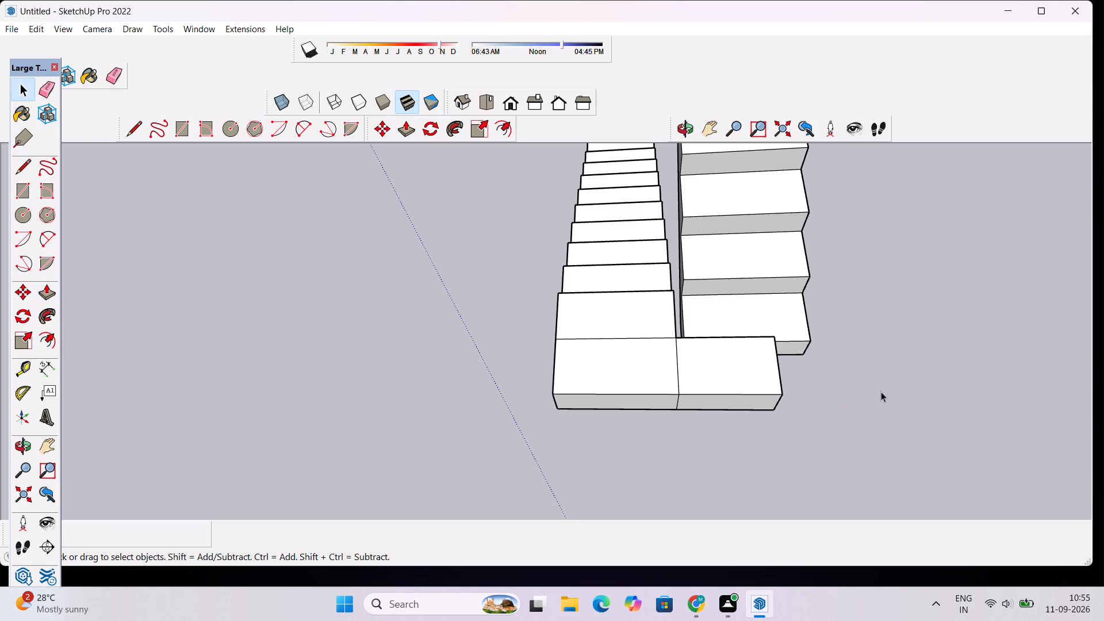
{"action": "key", "text": "space"}
{"action": "key", "text": "space"}
Examine how the extended landing lines up with the lowest step and outer side of the rotated flight.
{"action": "scroll", "coordinate": [961, 336], "scroll_direction": "down", "scroll_amount": 1}
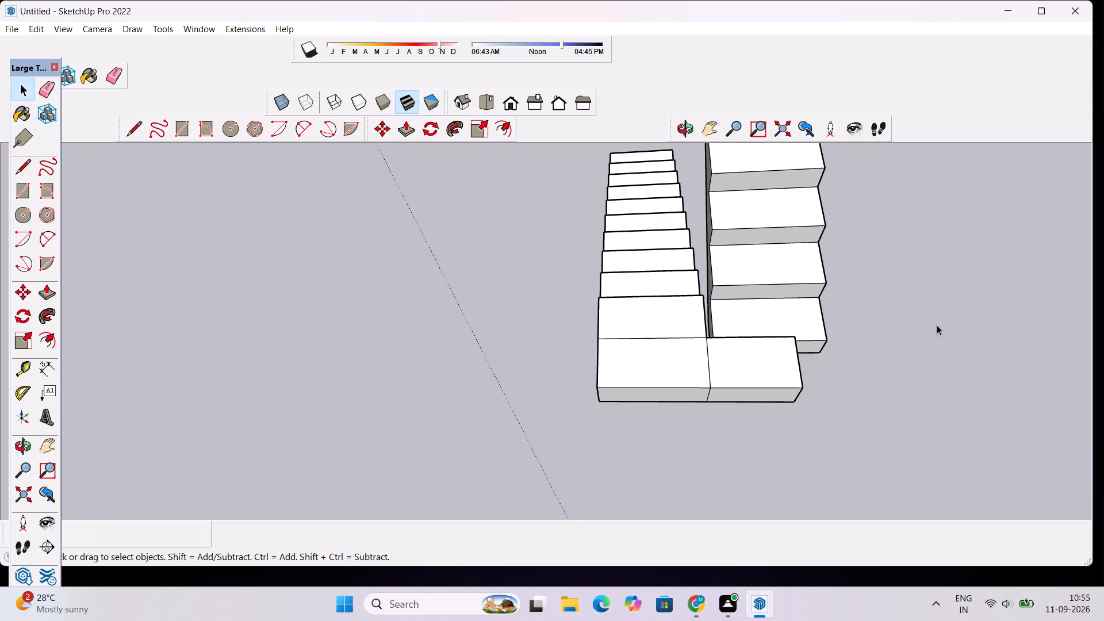
{"action": "scroll", "coordinate": [832, 373], "scroll_direction": "down", "scroll_amount": 2}
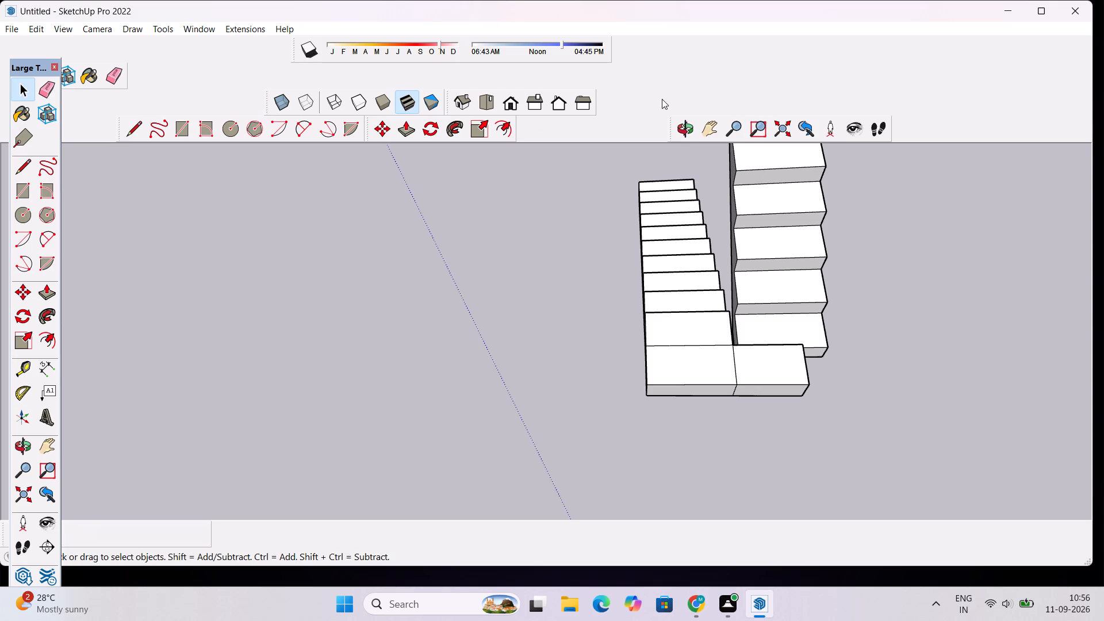
{"action": "left_click", "coordinate": [688, 137]}
{"action": "left_click_drag", "start_coordinate": [885, 357], "coordinate": [884, 361]}
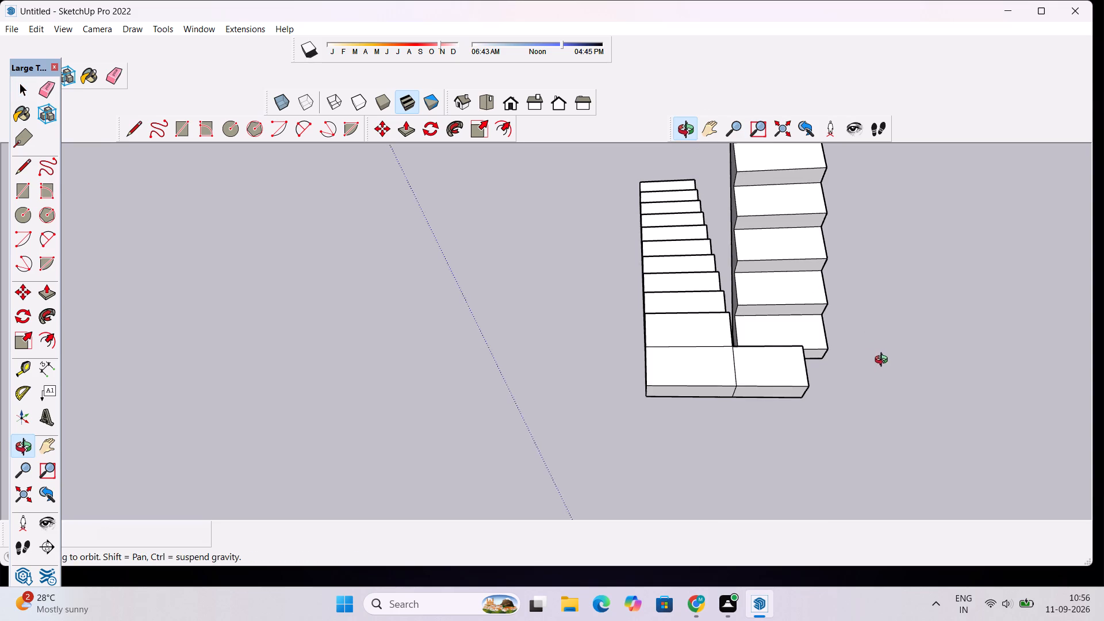
{"action": "left_click_drag", "start_coordinate": [884, 361], "coordinate": [416, 471]}
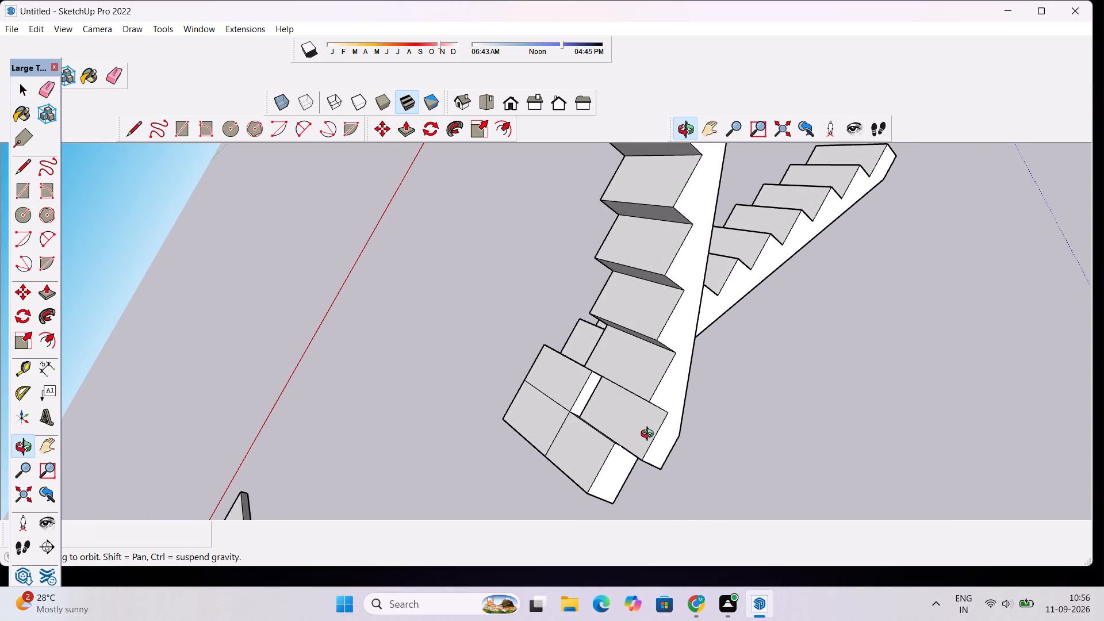
{"action": "key", "text": "space"}
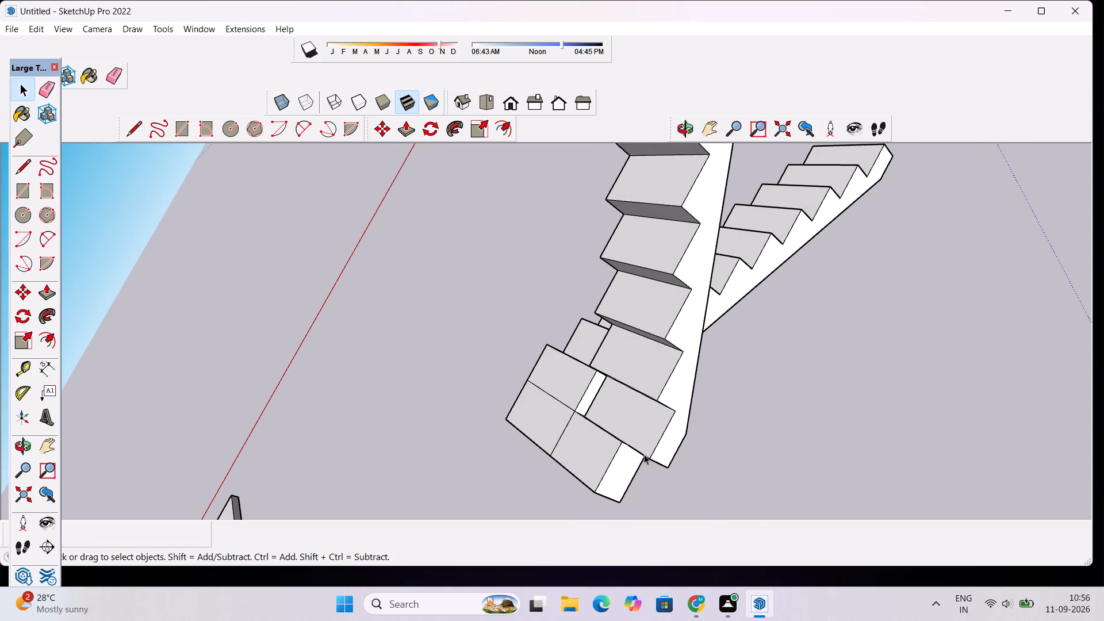
{"action": "left_click", "coordinate": [651, 455]}
{"action": "scroll", "coordinate": [762, 423], "scroll_direction": "down", "scroll_amount": 9}
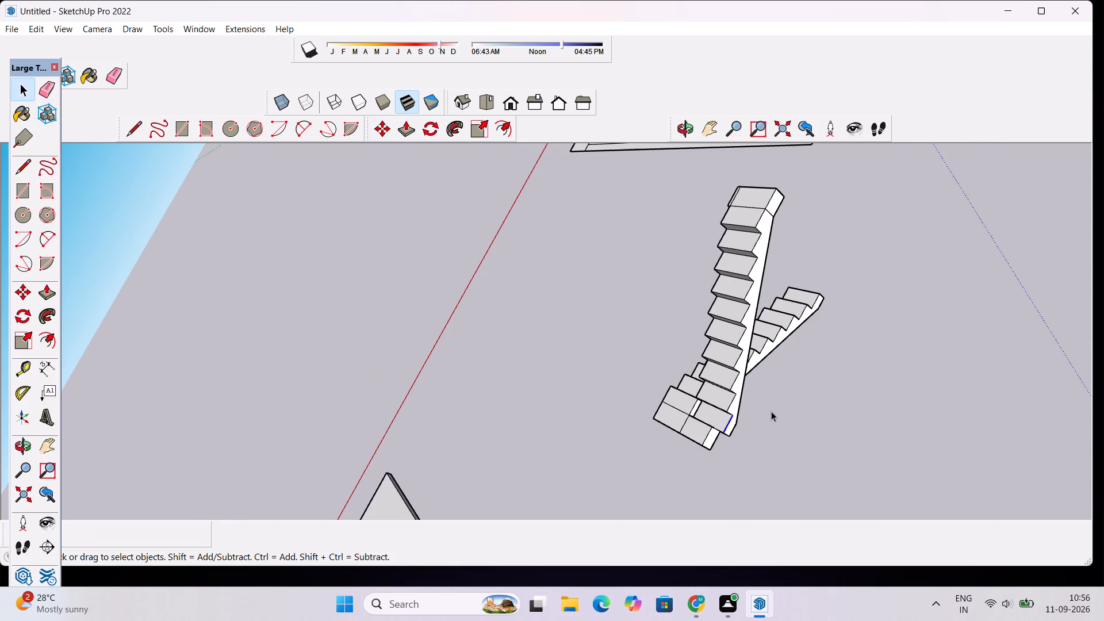
{"action": "scroll", "coordinate": [778, 404], "scroll_direction": "down", "scroll_amount": 2}
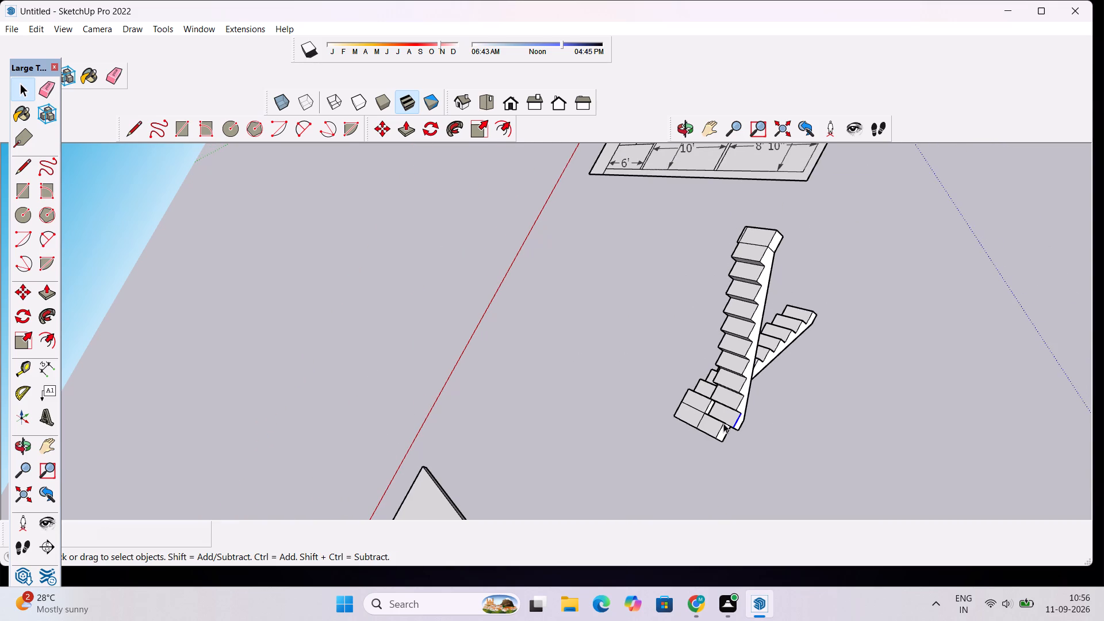
{"action": "scroll", "coordinate": [725, 424], "scroll_direction": "up", "scroll_amount": 15}
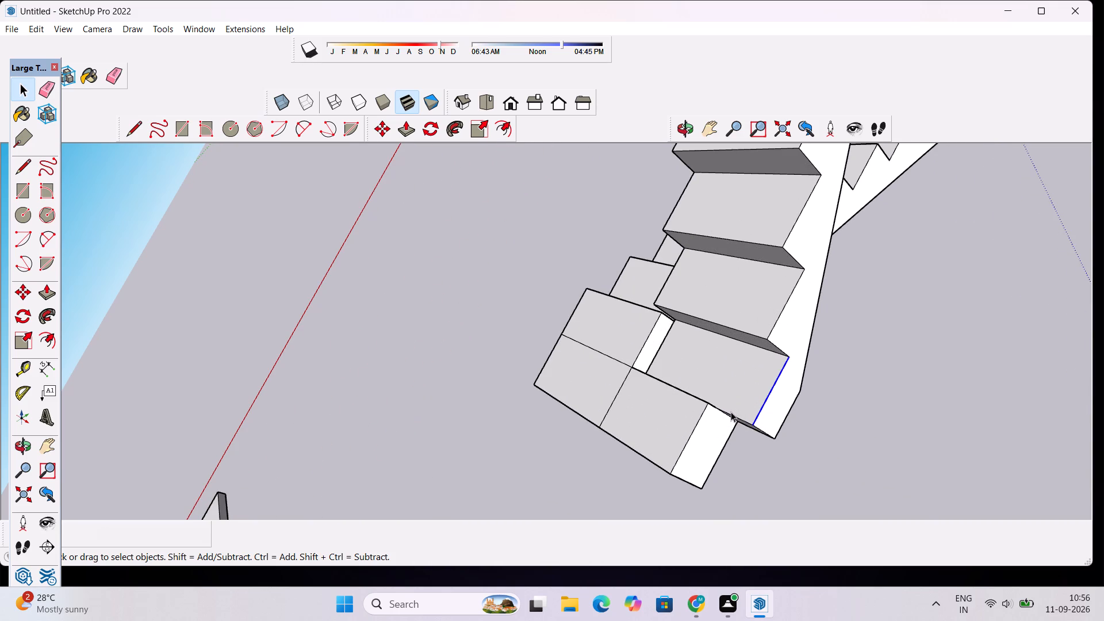
{"action": "scroll", "coordinate": [696, 362], "scroll_direction": "up", "scroll_amount": 7}
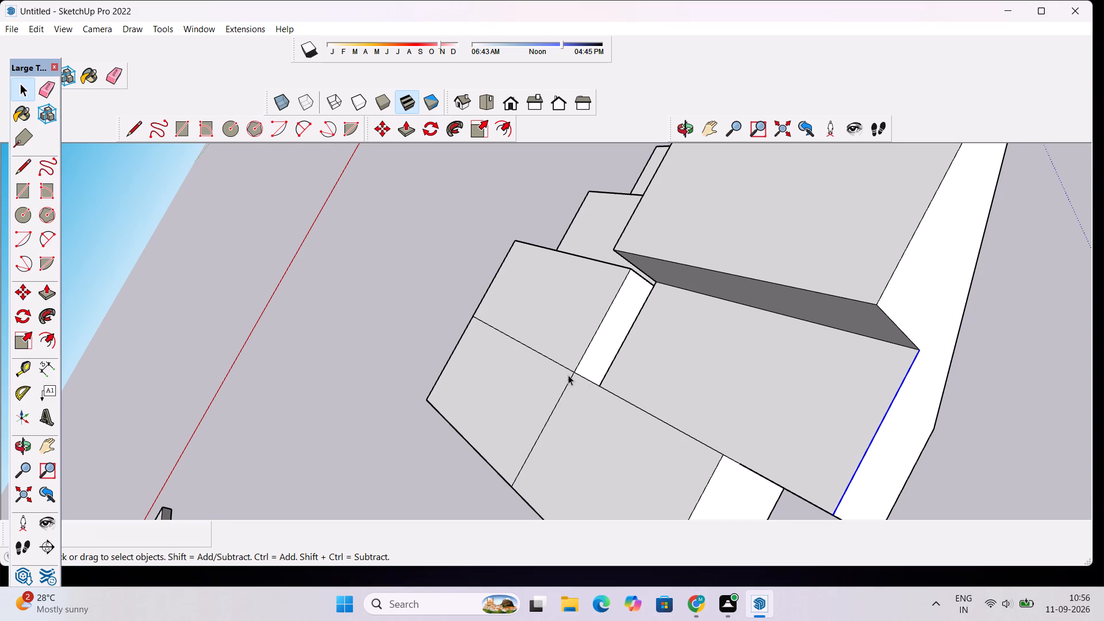
{"action": "scroll", "coordinate": [595, 366], "scroll_direction": "down", "scroll_amount": 1}
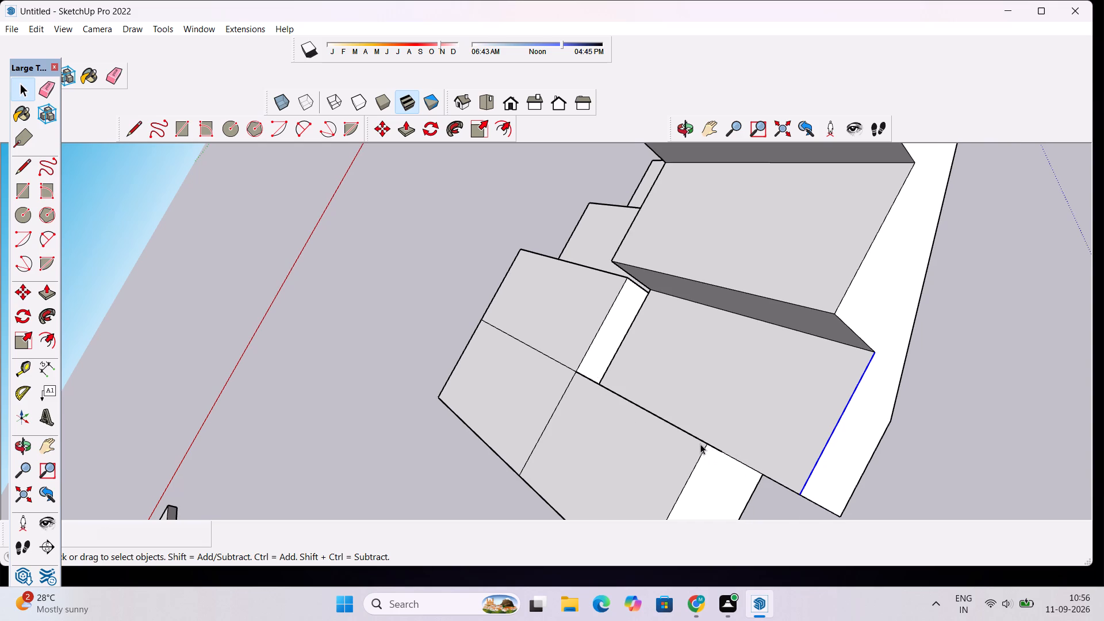
{"action": "scroll", "coordinate": [727, 430], "scroll_direction": "down", "scroll_amount": 2}
{"action": "scroll", "coordinate": [756, 456], "scroll_direction": "up", "scroll_amount": 5}
{"action": "scroll", "coordinate": [716, 415], "scroll_direction": "down", "scroll_amount": 4}
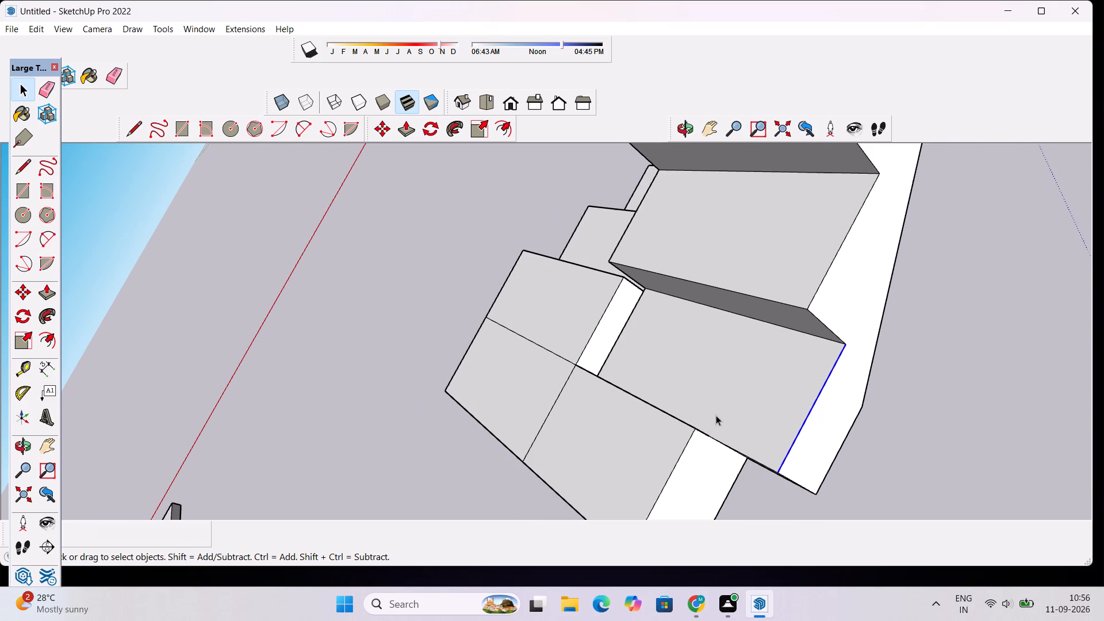
Examine the extended landing and both stair flights from several sides, including where the landing meets the rotated flight's lowest step.
{"action": "scroll", "coordinate": [908, 411], "scroll_direction": "down", "scroll_amount": 3}
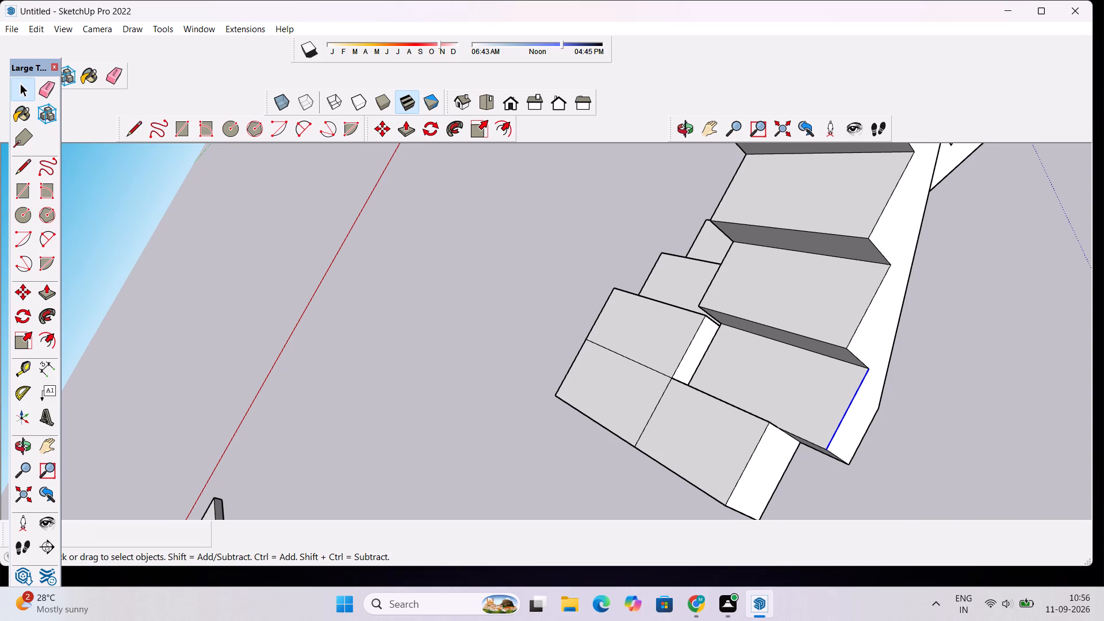
{"action": "scroll", "coordinate": [704, 375], "scroll_direction": "down", "scroll_amount": 7}
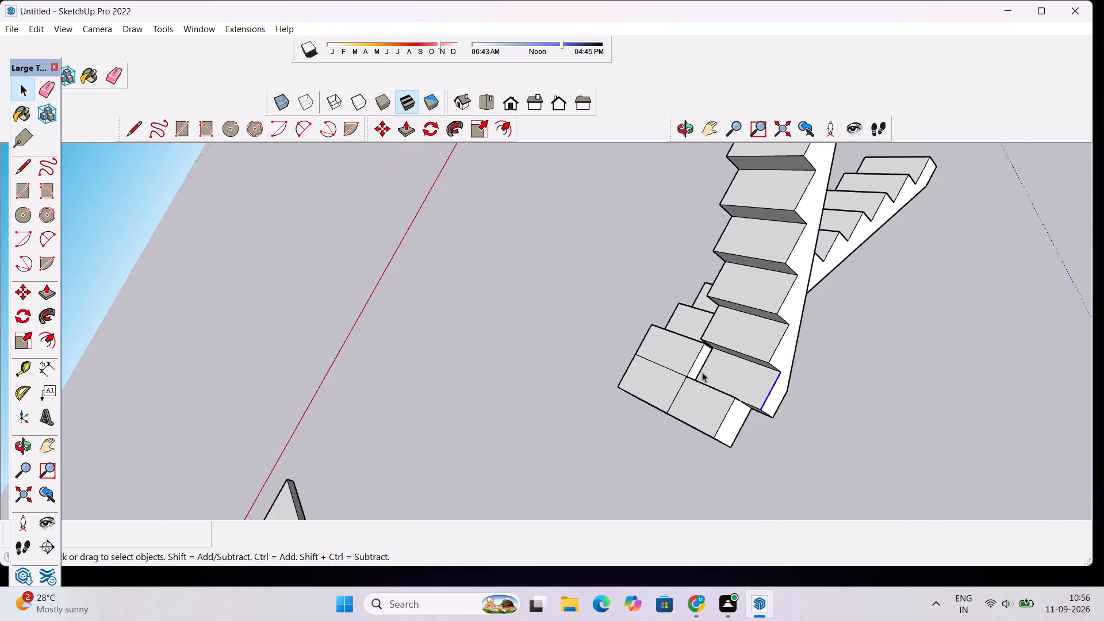
{"action": "left_click", "coordinate": [688, 128]}
{"action": "left_click_drag", "start_coordinate": [596, 333], "coordinate": [746, 295]}
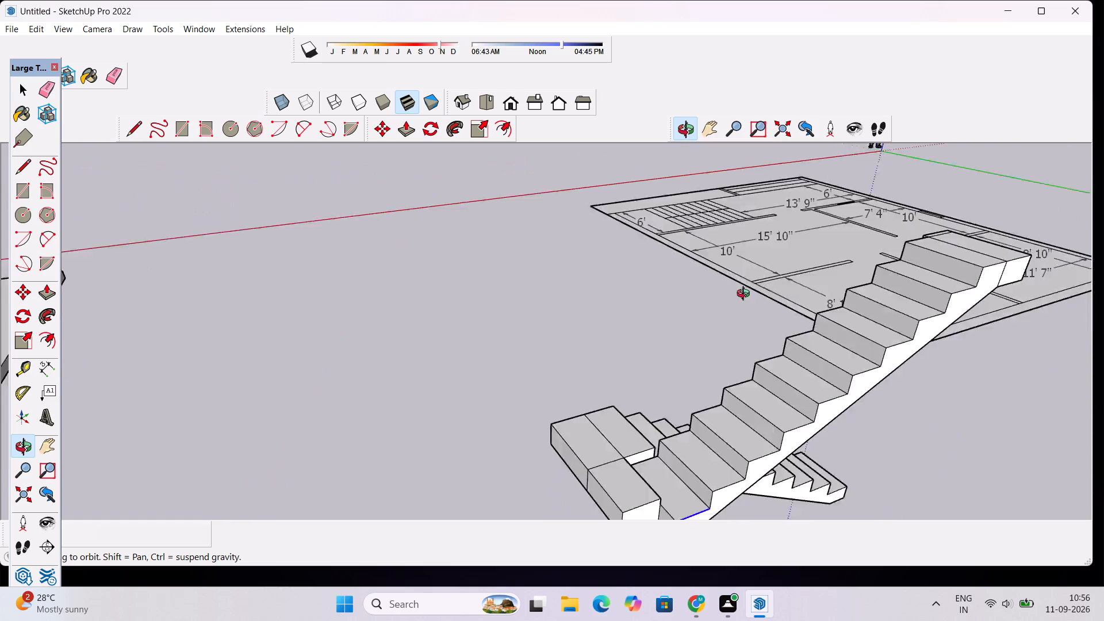
{"action": "left_click_drag", "start_coordinate": [746, 295], "coordinate": [752, 294]}
{"action": "left_click_drag", "start_coordinate": [469, 388], "coordinate": [672, 389]}
{"action": "scroll", "coordinate": [1020, 305], "scroll_direction": "down", "scroll_amount": 10}
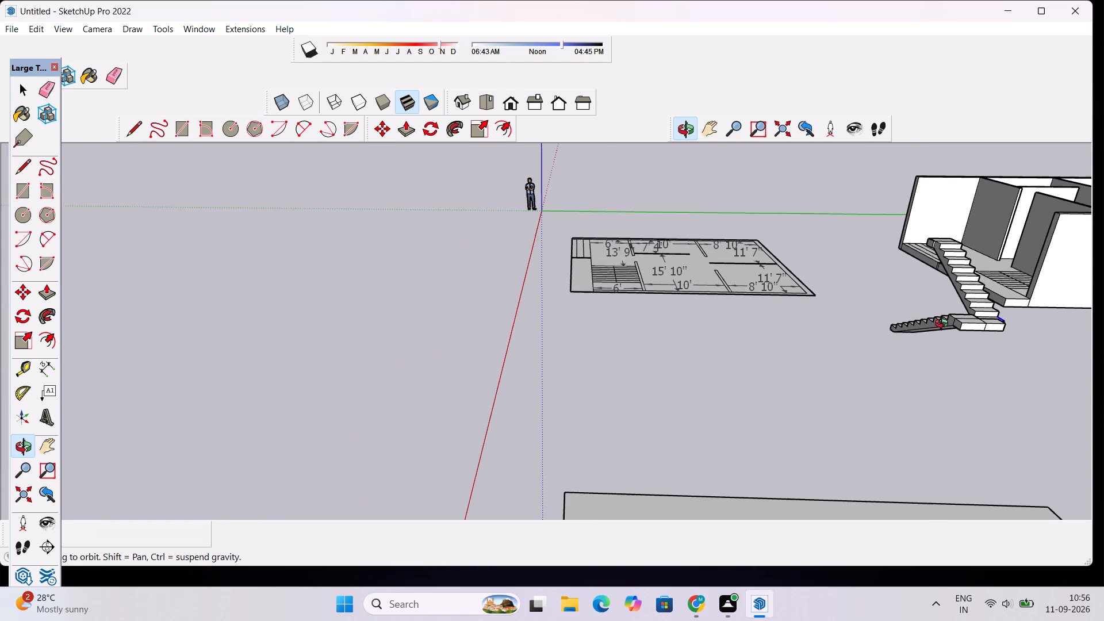
{"action": "left_click_drag", "start_coordinate": [972, 310], "coordinate": [545, 312], "text": "shift"}
{"action": "scroll", "coordinate": [545, 312], "scroll_direction": "up", "scroll_amount": 15, "text": "shift"}
{"action": "left_click_drag", "start_coordinate": [591, 287], "coordinate": [586, 302]}
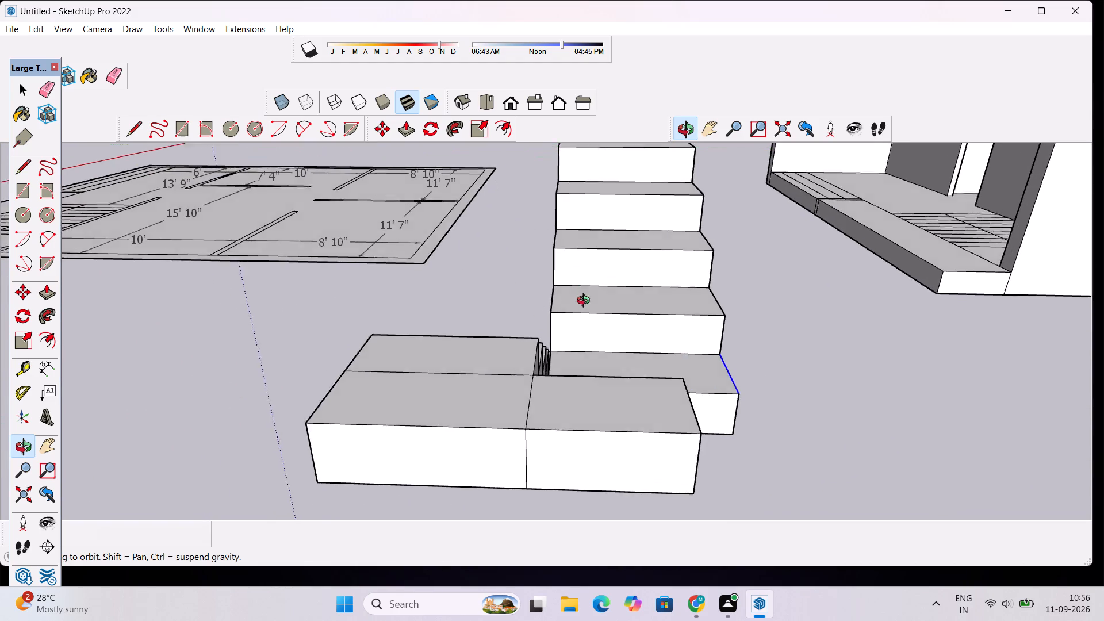
{"action": "left_click_drag", "start_coordinate": [586, 302], "coordinate": [581, 313]}
{"action": "scroll", "coordinate": [581, 307], "scroll_direction": "down", "scroll_amount": 6}
{"action": "left_click_drag", "start_coordinate": [581, 276], "coordinate": [561, 390]}
{"action": "left_click_drag", "start_coordinate": [546, 370], "coordinate": [396, 316]}
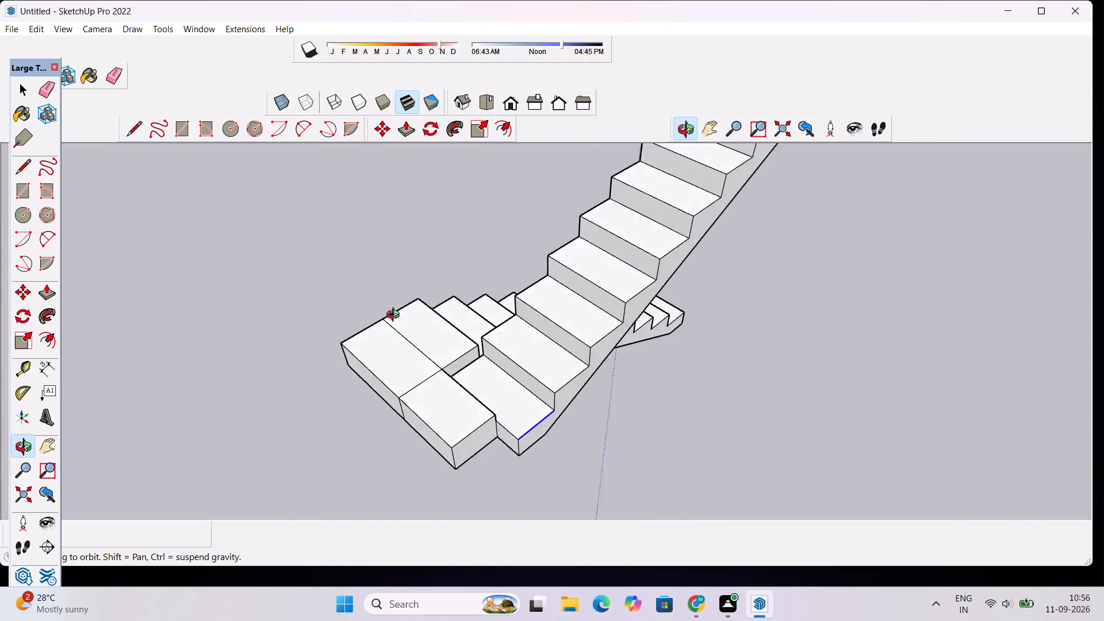
{"action": "left_click_drag", "start_coordinate": [396, 316], "coordinate": [559, 308]}
Undo the landing's extension and the operations before it, back to before the rotated flight was placed against the landing.
{"action": "key", "text": "ctrl+z"}
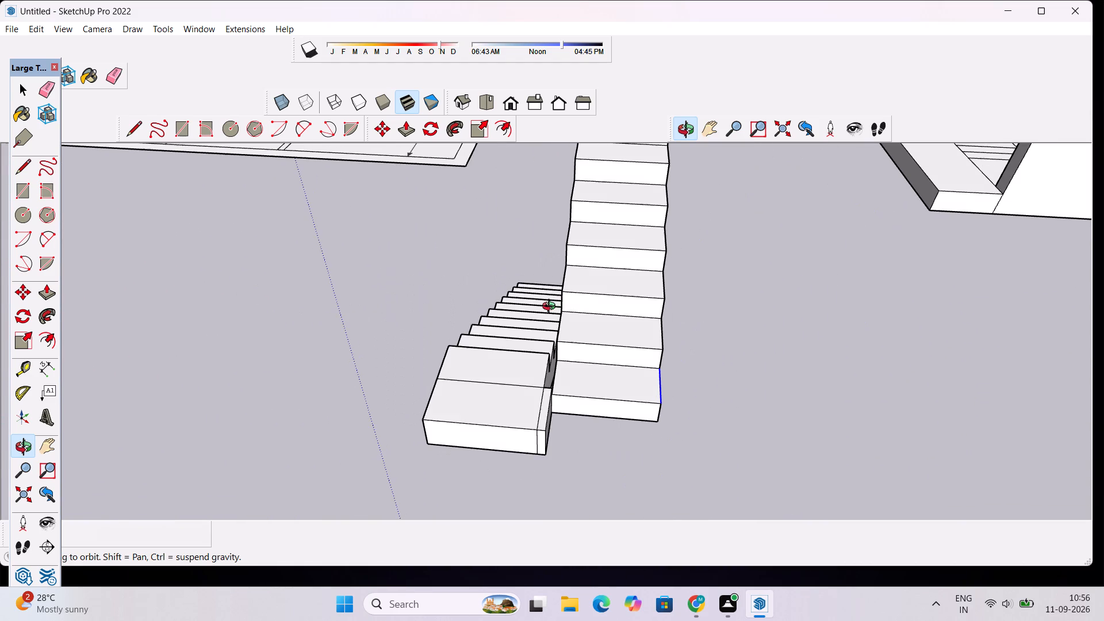
{"action": "scroll", "coordinate": [562, 398], "scroll_direction": "up", "scroll_amount": 6}
{"action": "left_click_drag", "start_coordinate": [612, 402], "coordinate": [499, 395]}
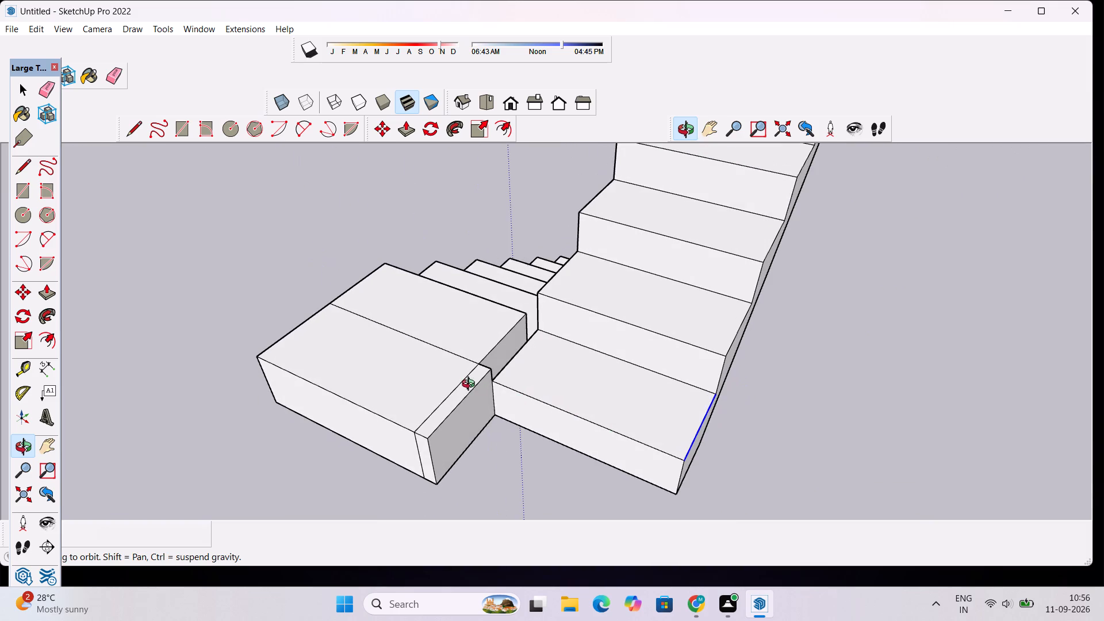
{"action": "key", "text": "ctrl+z"}
{"action": "key", "text": "ctrl+z"}
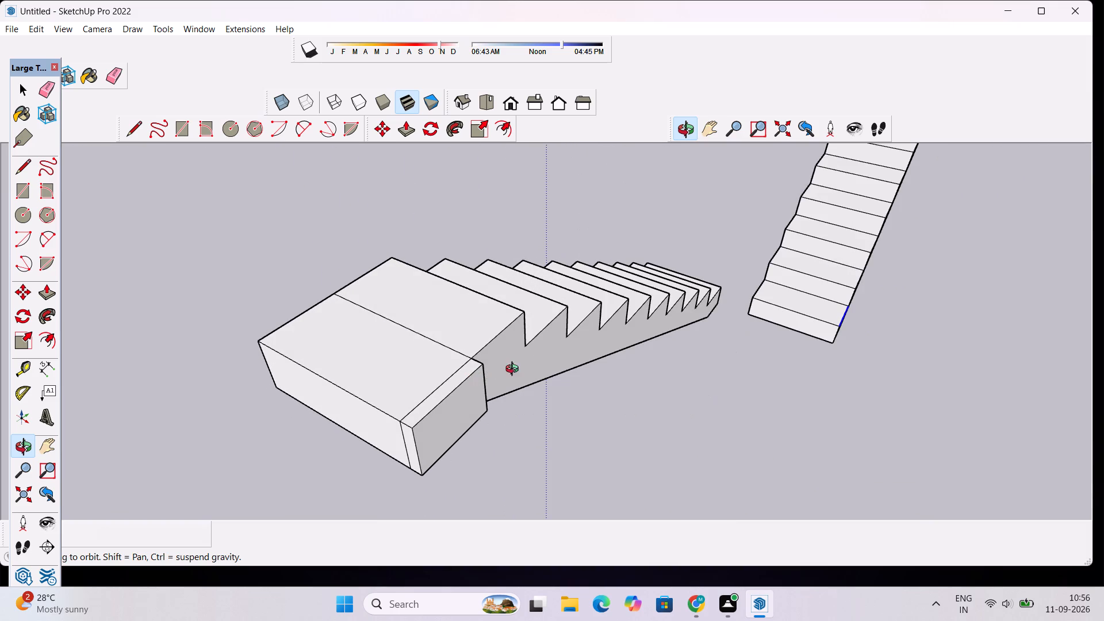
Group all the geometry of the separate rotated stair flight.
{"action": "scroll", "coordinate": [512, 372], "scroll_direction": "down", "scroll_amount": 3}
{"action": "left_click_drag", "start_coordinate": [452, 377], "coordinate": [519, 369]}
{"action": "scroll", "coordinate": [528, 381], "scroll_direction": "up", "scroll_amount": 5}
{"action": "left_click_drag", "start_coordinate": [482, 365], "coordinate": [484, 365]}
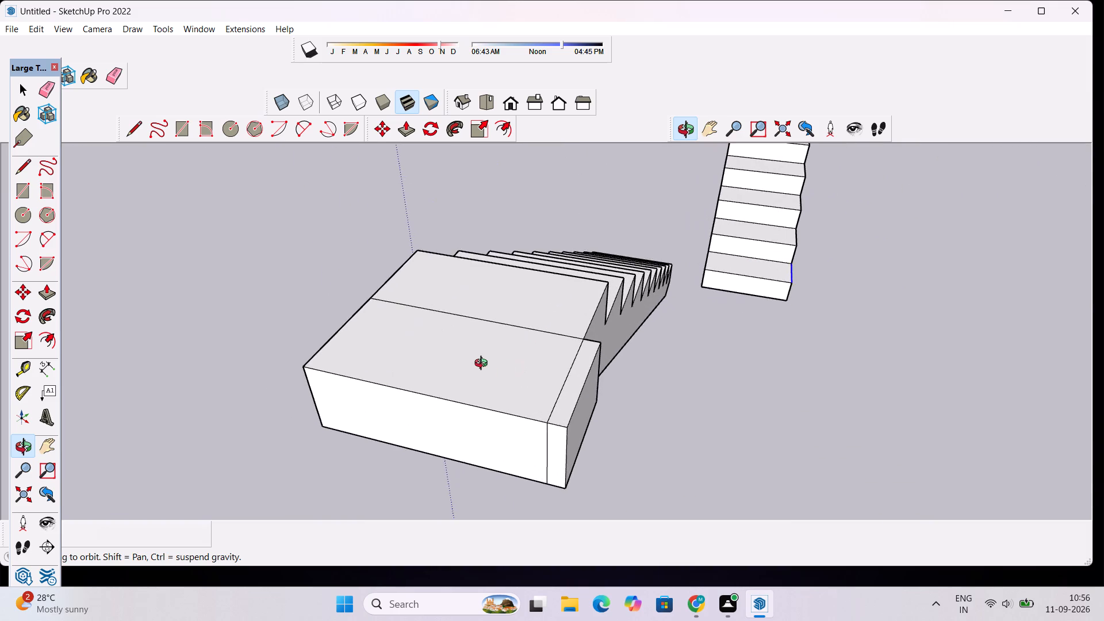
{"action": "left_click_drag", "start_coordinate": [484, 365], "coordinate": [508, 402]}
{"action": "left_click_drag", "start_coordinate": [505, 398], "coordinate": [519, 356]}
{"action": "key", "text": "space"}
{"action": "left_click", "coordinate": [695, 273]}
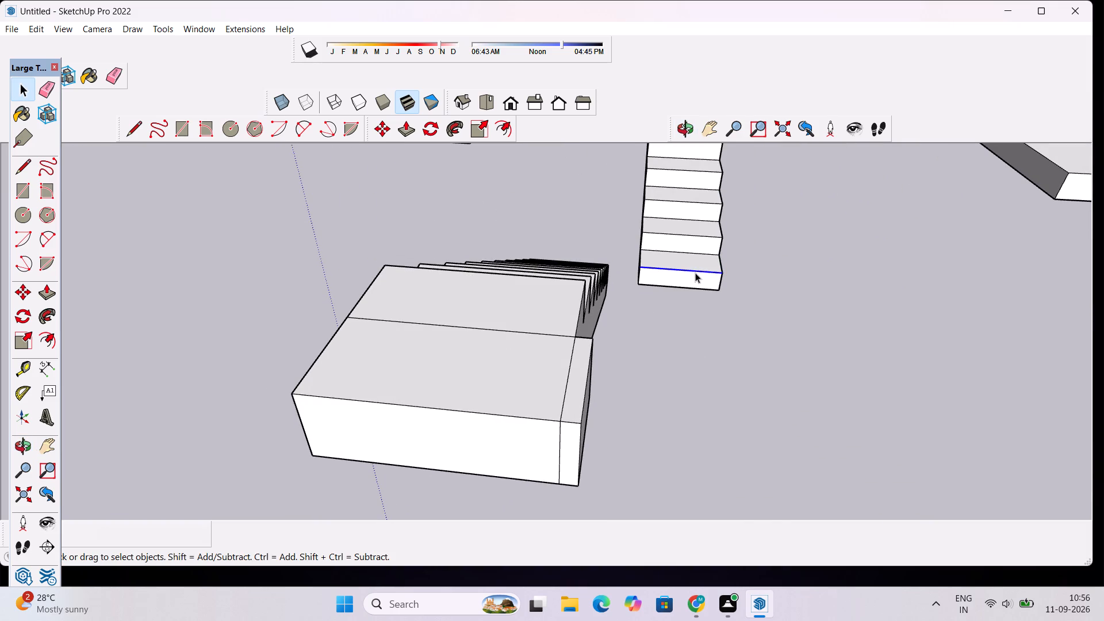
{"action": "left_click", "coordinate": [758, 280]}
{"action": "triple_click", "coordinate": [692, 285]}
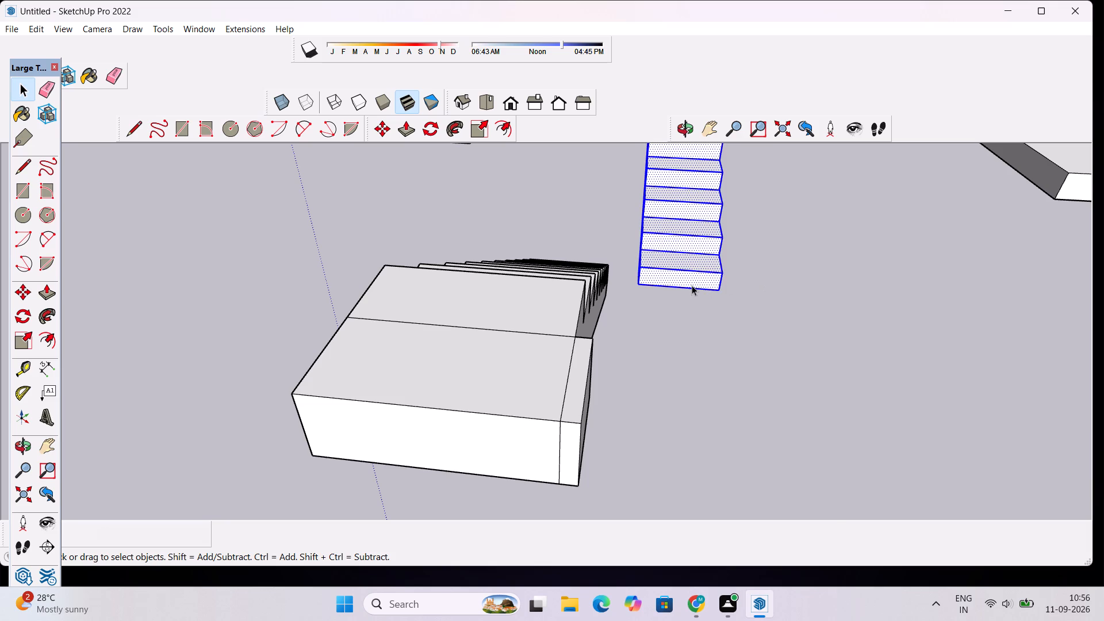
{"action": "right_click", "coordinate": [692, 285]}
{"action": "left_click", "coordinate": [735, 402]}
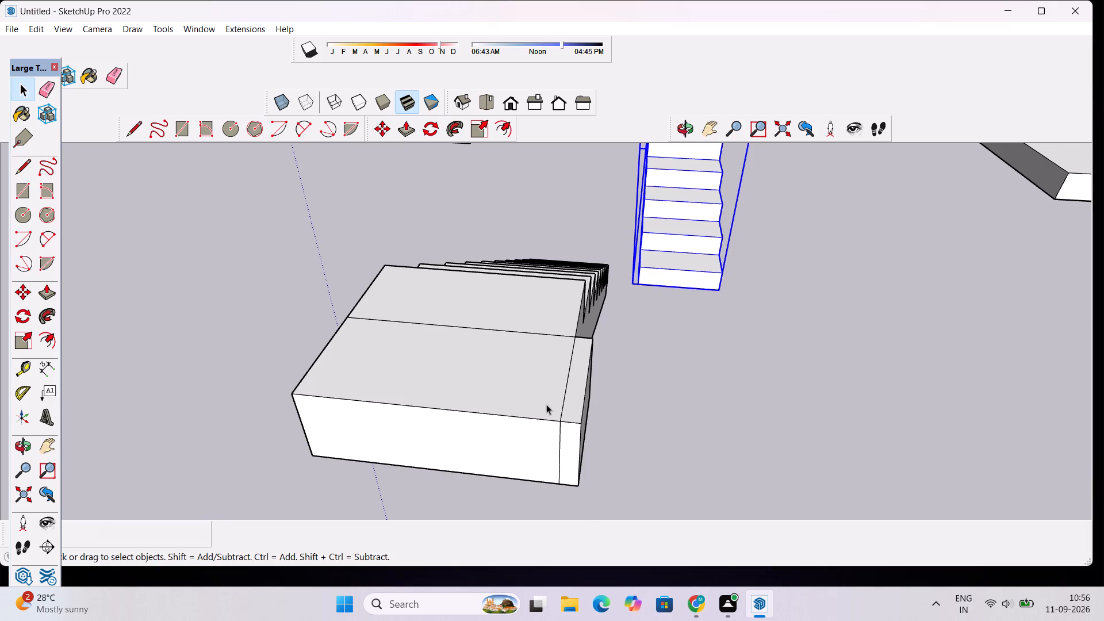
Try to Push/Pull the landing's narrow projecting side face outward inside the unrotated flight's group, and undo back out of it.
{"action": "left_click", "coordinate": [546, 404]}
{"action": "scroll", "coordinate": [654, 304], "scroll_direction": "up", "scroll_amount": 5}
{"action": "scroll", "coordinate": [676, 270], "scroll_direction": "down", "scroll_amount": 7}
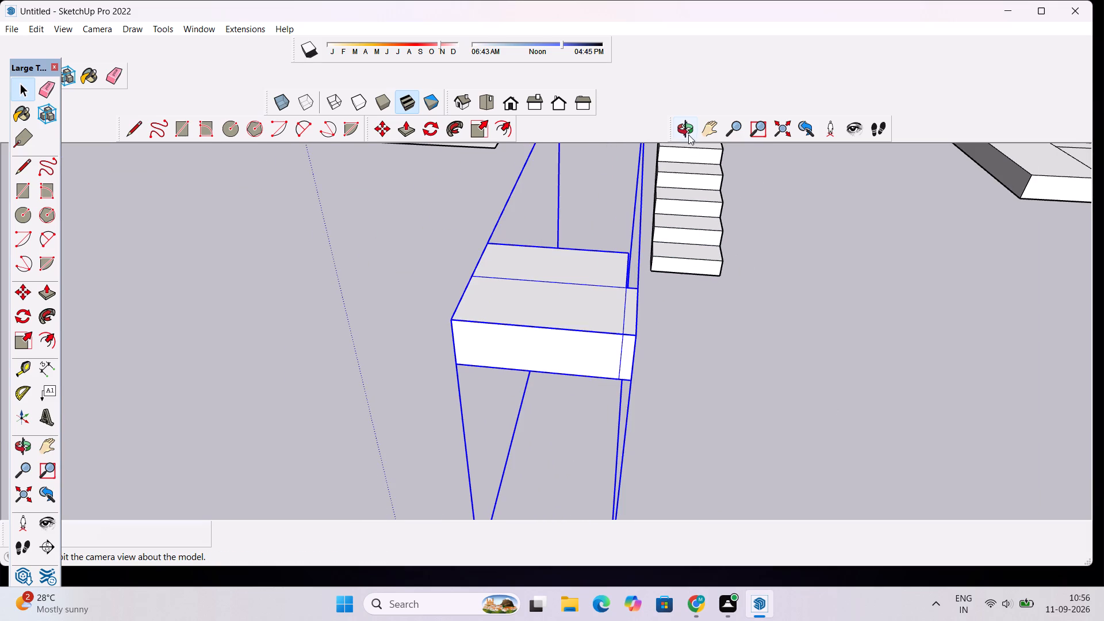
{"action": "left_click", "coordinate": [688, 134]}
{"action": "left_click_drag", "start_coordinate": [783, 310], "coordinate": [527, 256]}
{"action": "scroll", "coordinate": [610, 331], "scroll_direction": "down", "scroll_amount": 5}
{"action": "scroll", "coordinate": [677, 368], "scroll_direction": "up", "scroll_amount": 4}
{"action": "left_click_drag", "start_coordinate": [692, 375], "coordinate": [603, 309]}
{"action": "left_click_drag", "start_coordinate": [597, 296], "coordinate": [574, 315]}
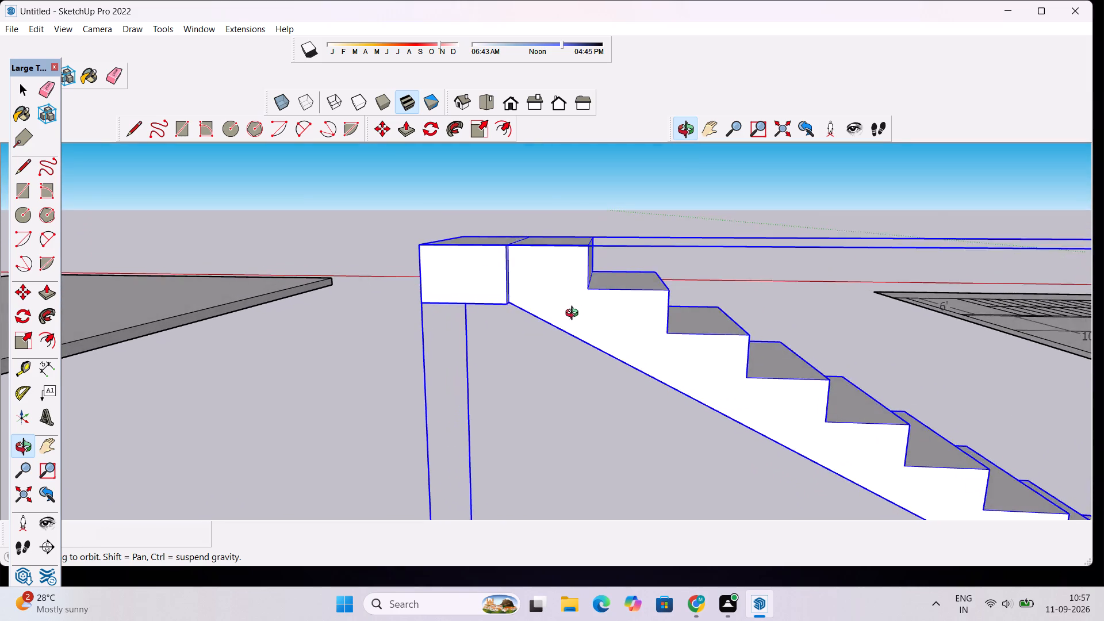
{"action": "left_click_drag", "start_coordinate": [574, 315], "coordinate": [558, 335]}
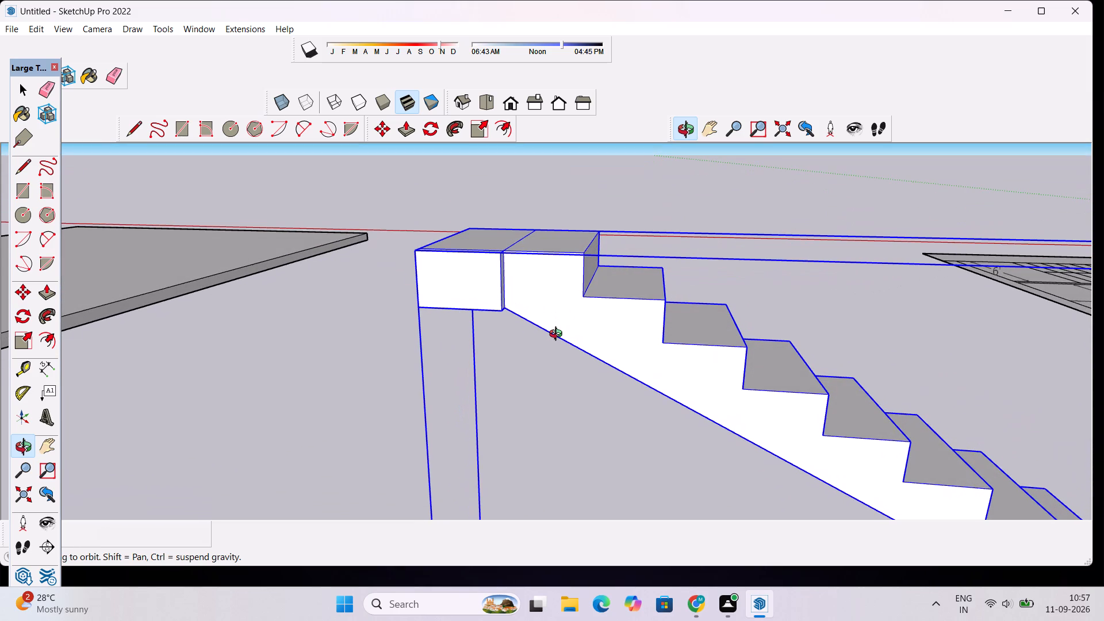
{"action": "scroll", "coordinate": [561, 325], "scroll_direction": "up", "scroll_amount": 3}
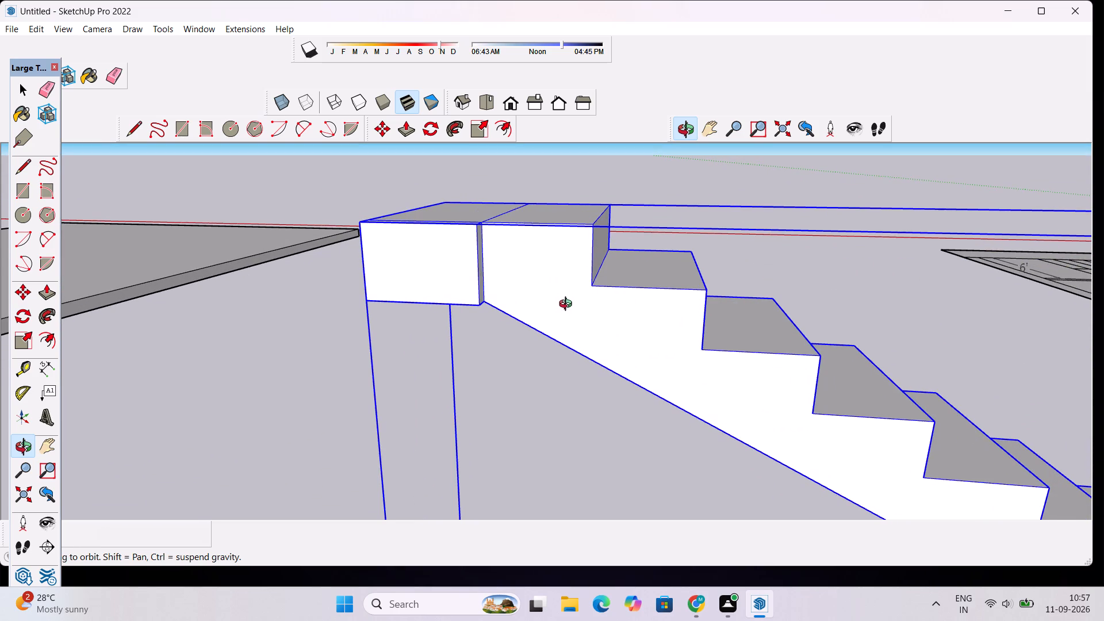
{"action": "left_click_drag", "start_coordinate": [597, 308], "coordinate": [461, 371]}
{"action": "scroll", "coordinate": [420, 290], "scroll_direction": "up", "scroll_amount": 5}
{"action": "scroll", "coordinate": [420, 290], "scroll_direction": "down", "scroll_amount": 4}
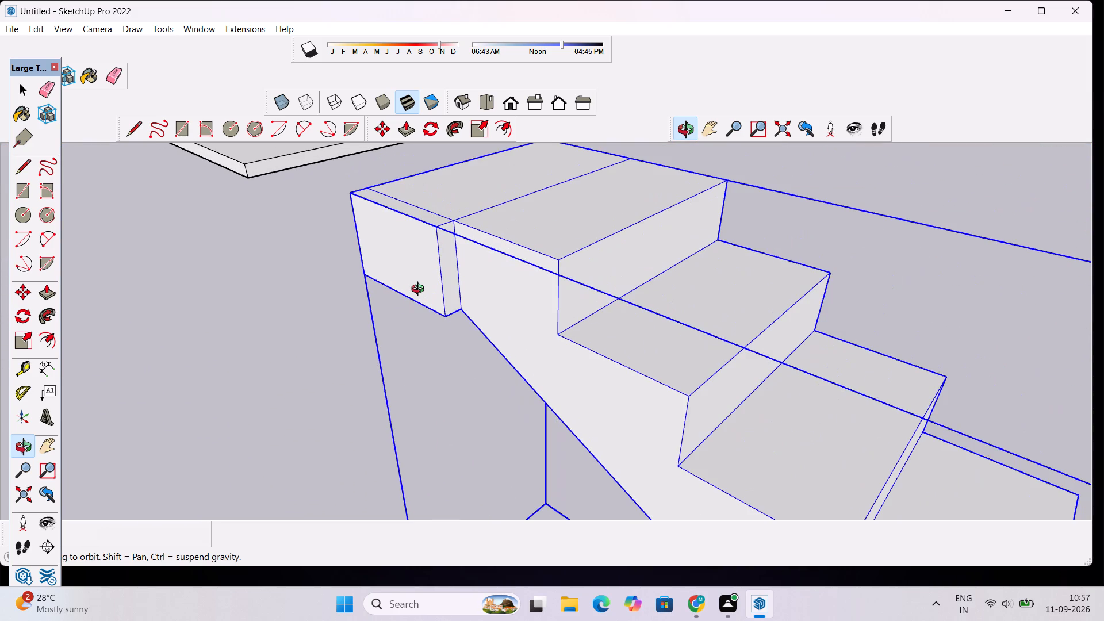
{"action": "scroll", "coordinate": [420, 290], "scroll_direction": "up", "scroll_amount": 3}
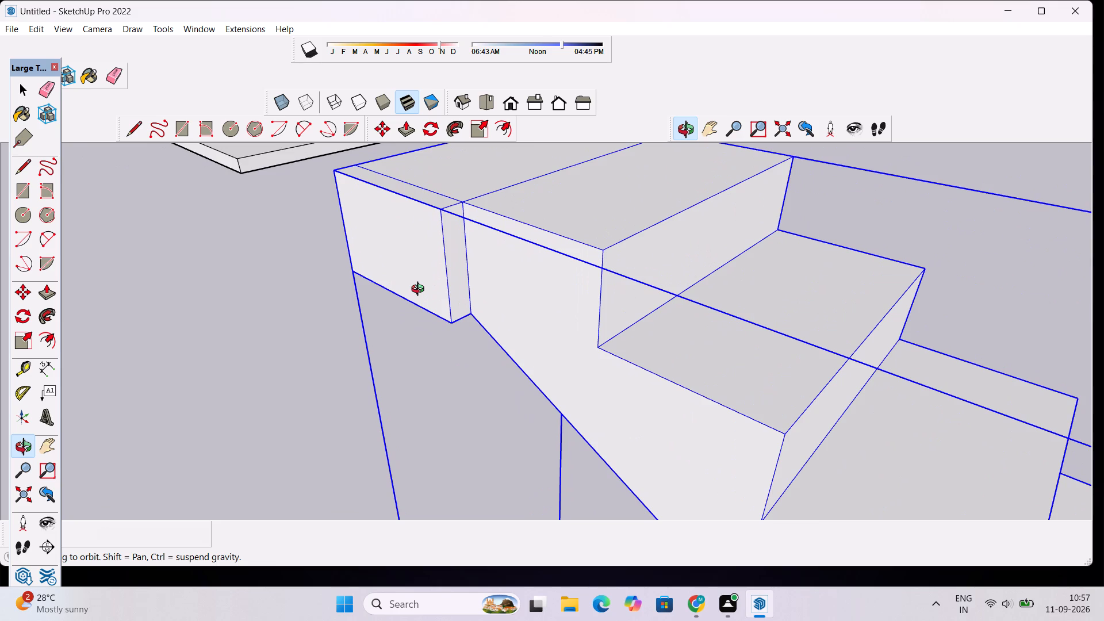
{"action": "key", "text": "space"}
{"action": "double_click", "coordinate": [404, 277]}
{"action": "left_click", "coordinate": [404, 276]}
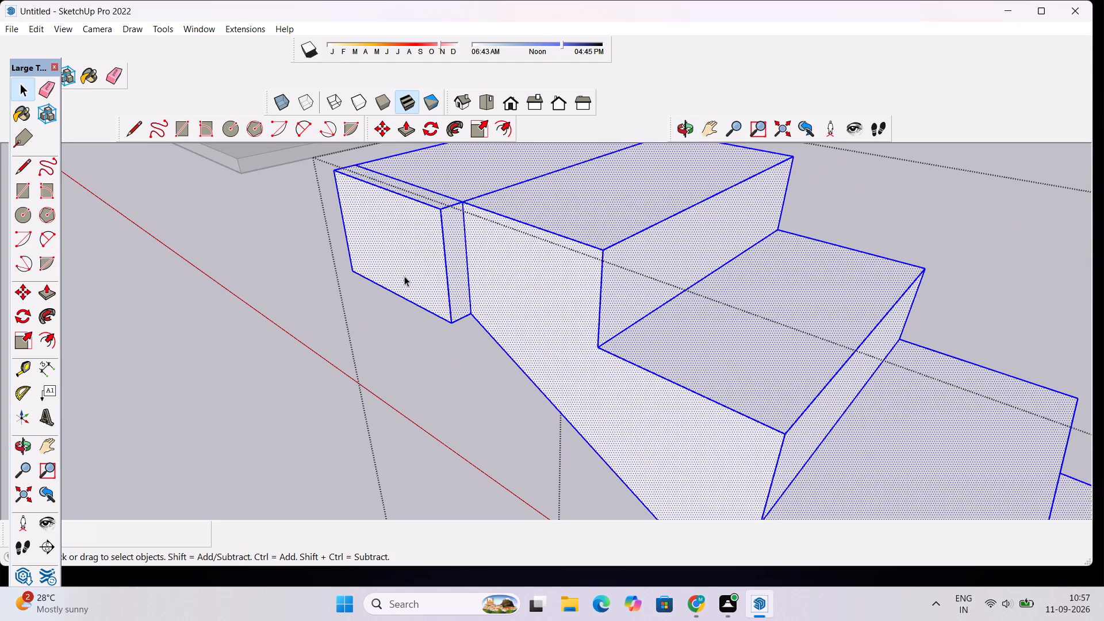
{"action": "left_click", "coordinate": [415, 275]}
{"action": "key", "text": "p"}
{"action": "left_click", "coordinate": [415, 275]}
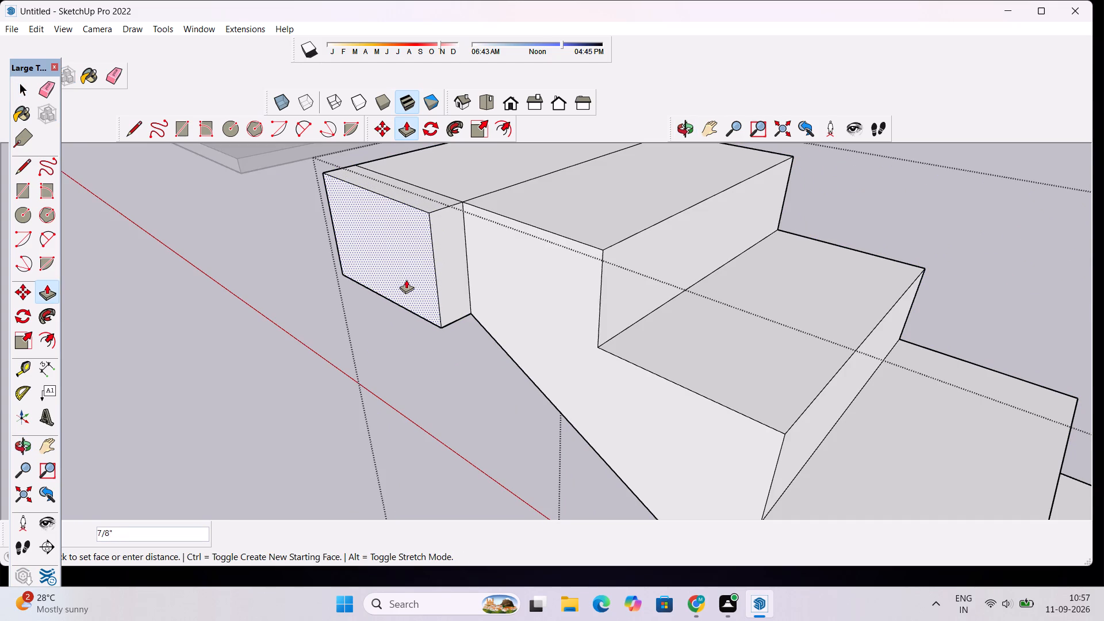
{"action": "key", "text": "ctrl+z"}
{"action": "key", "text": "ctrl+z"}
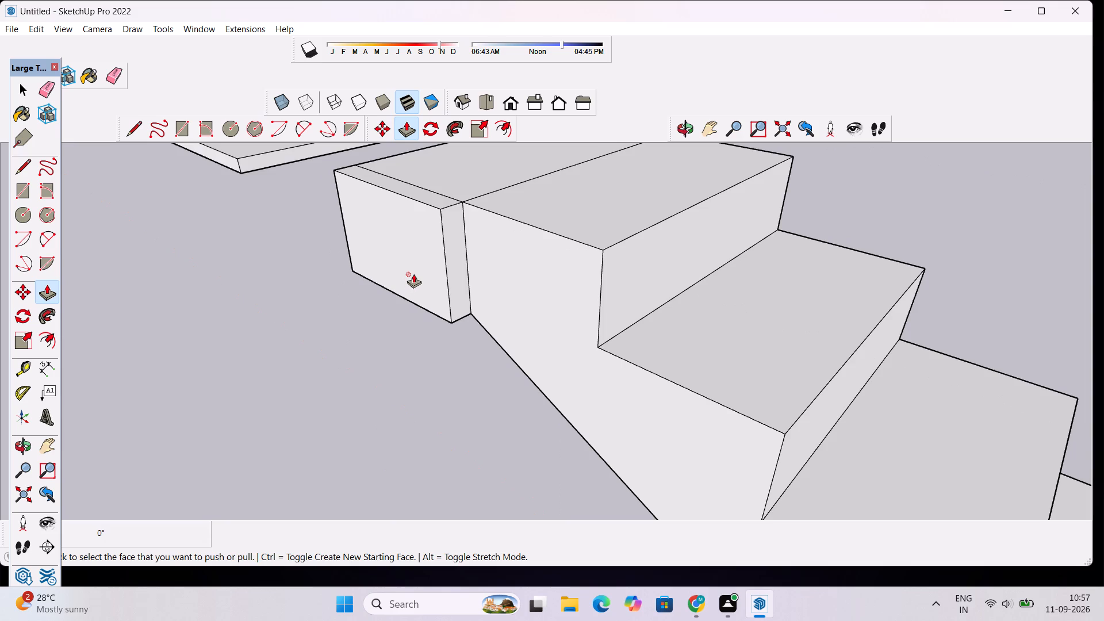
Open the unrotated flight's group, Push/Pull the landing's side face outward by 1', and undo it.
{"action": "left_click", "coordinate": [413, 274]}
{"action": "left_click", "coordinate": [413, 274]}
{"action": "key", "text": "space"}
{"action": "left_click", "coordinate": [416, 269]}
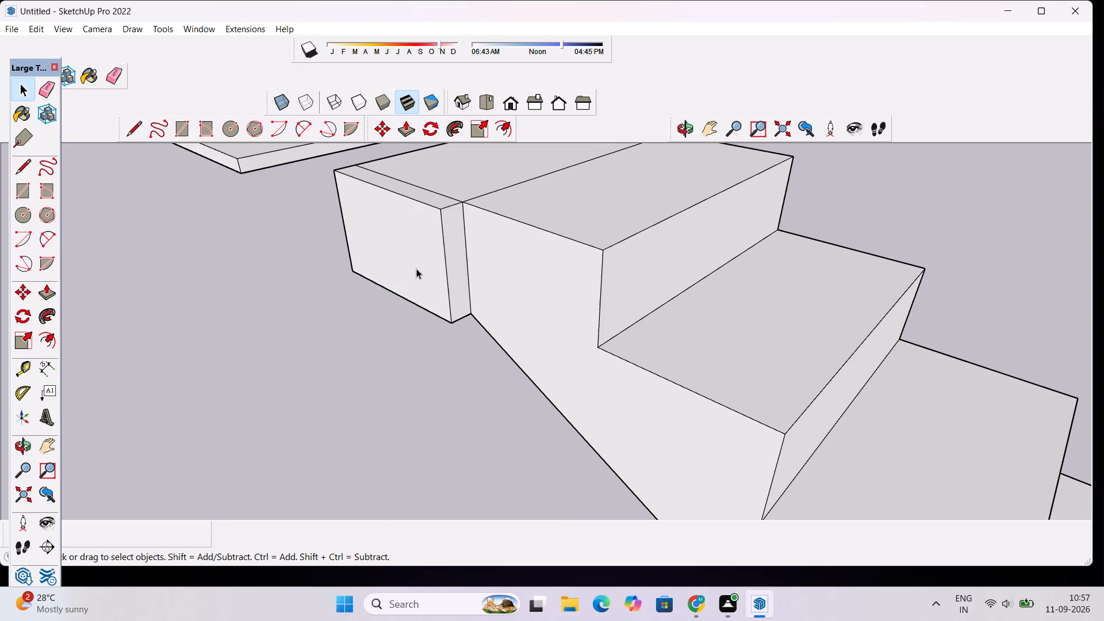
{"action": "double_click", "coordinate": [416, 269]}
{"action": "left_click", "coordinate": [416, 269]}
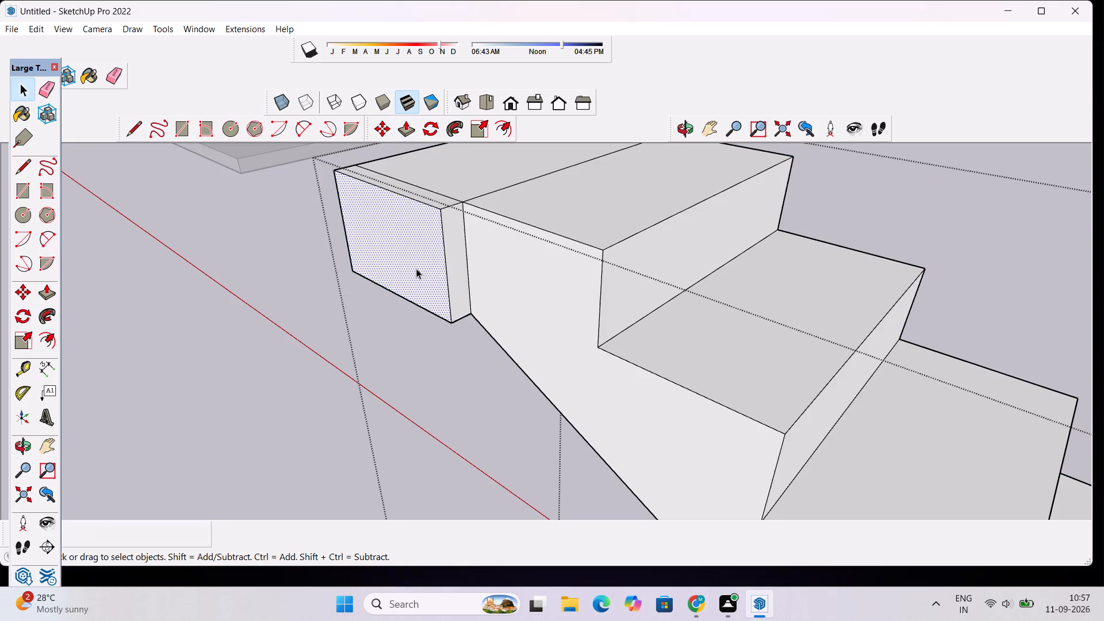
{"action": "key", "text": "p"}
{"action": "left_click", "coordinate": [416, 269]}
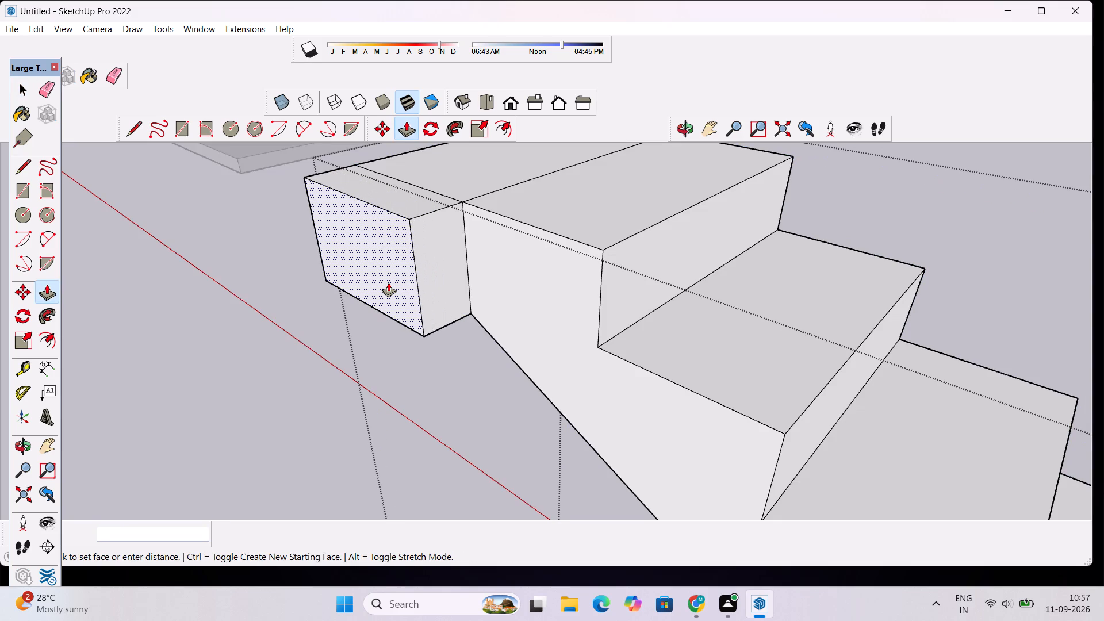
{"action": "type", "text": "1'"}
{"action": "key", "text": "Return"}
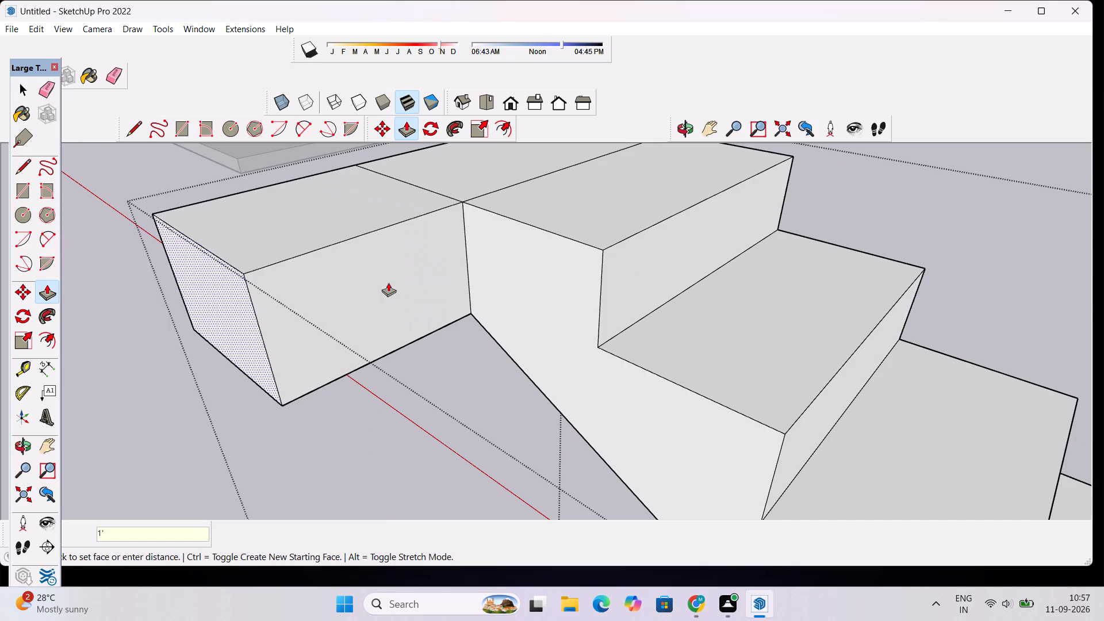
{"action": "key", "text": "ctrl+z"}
Push/Pull the landing's side face outward by about 1 1/16", and by about 9 7/8" more.
{"action": "left_click", "coordinate": [420, 249]}
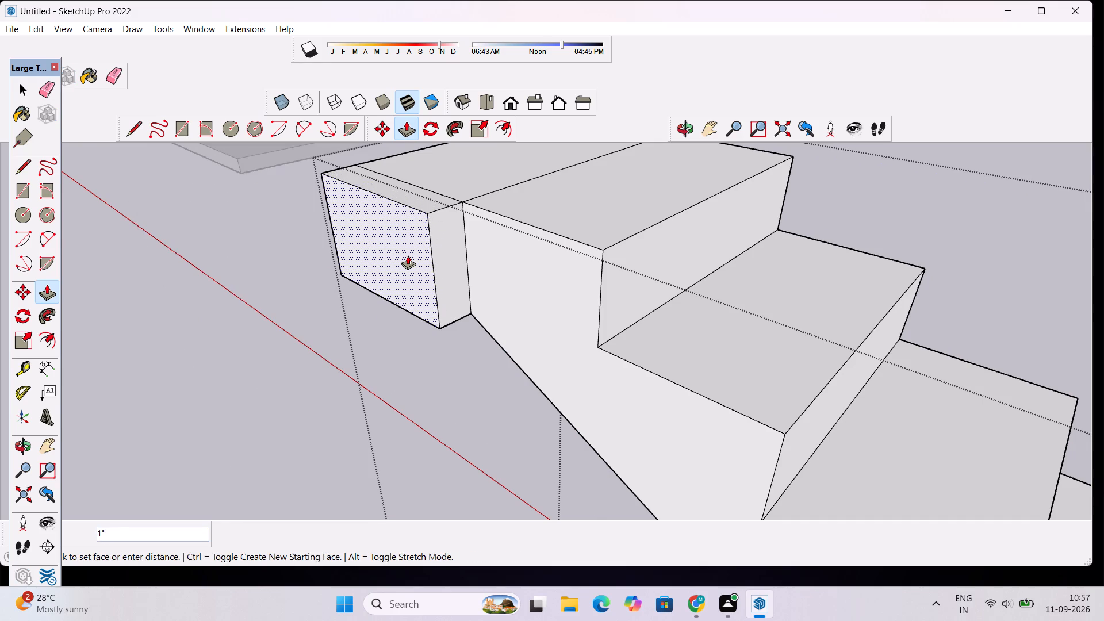
{"action": "left_click", "coordinate": [408, 255]}
{"action": "scroll", "coordinate": [462, 214], "scroll_direction": "down", "scroll_amount": 6}
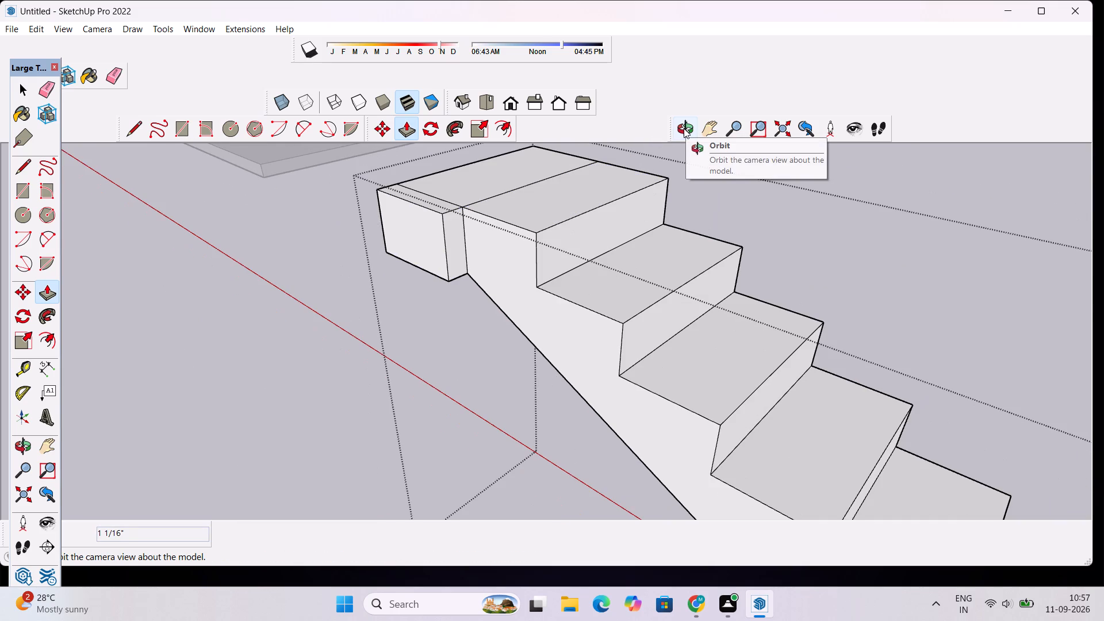
{"action": "scroll", "coordinate": [412, 218], "scroll_direction": "up", "scroll_amount": 4}
{"action": "left_click", "coordinate": [412, 218]}
{"action": "scroll", "coordinate": [385, 231], "scroll_direction": "down", "scroll_amount": 5}
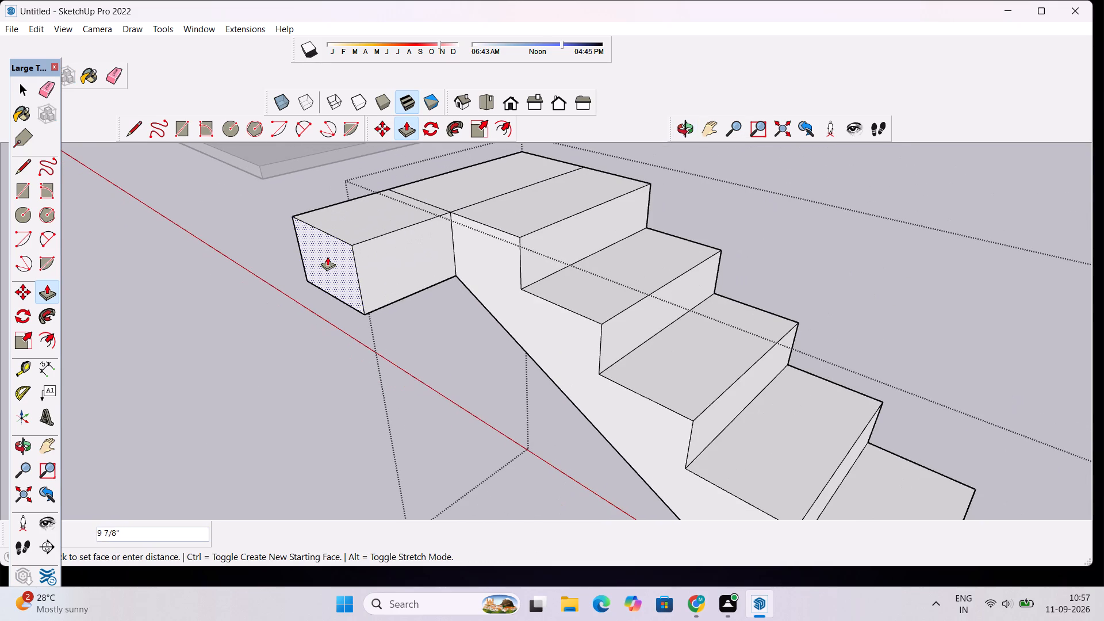
{"action": "left_click", "coordinate": [327, 256]}
Leave the unrotated flight's group and make a group of all the geometry of the separate rotated flight.
{"action": "left_click", "coordinate": [679, 133]}
{"action": "left_click_drag", "start_coordinate": [336, 302], "coordinate": [565, 336]}
{"action": "scroll", "coordinate": [572, 344], "scroll_direction": "down", "scroll_amount": 7}
{"action": "left_click_drag", "start_coordinate": [520, 342], "coordinate": [926, 501]}
{"action": "scroll", "coordinate": [683, 364], "scroll_direction": "down", "scroll_amount": 6}
{"action": "scroll", "coordinate": [822, 286], "scroll_direction": "up", "scroll_amount": 7}
{"action": "scroll", "coordinate": [822, 286], "scroll_direction": "down", "scroll_amount": 7}
{"action": "left_click_drag", "start_coordinate": [784, 324], "coordinate": [602, 329]}
{"action": "scroll", "coordinate": [784, 183], "scroll_direction": "up", "scroll_amount": 4}
{"action": "left_click_drag", "start_coordinate": [685, 311], "coordinate": [685, 262]}
{"action": "key", "text": "space"}
{"action": "left_click", "coordinate": [764, 323]}
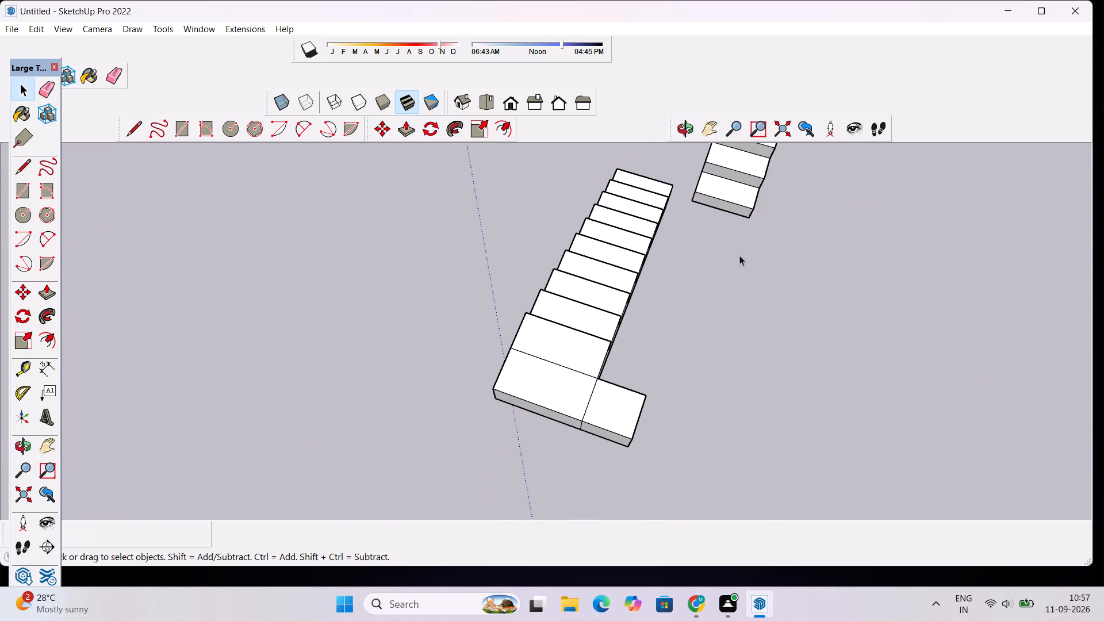
{"action": "left_click", "coordinate": [729, 197]}
{"action": "scroll", "coordinate": [726, 225], "scroll_direction": "down", "scroll_amount": 9}
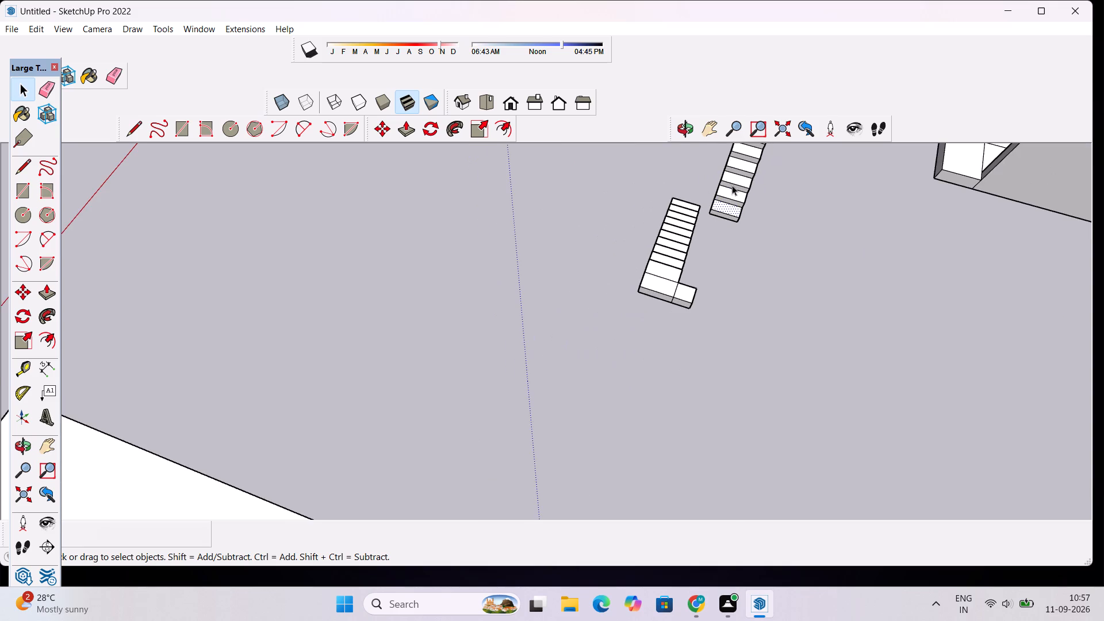
{"action": "triple_click", "coordinate": [732, 183]}
{"action": "left_click", "coordinate": [732, 183]}
{"action": "right_click", "coordinate": [732, 183]}
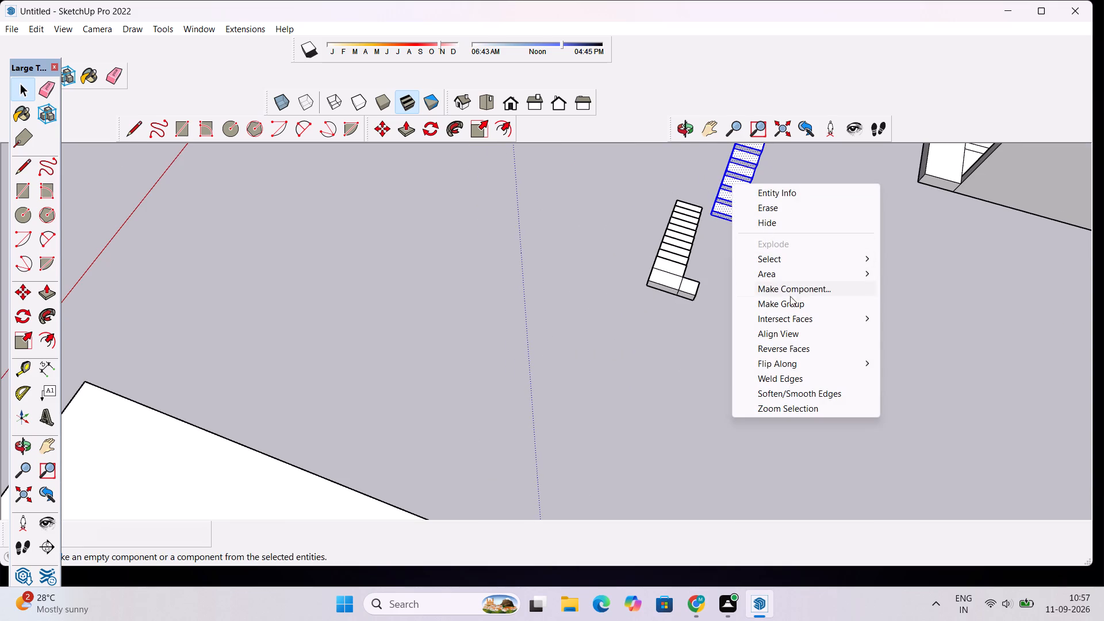
{"action": "left_click", "coordinate": [777, 301]}
Move the rotated flight's group by its bottom step's lower corner onto the top corner of the landing's extension on the unrotated flight.
{"action": "scroll", "coordinate": [724, 241], "scroll_direction": "up", "scroll_amount": 10}
{"action": "key", "text": "m"}
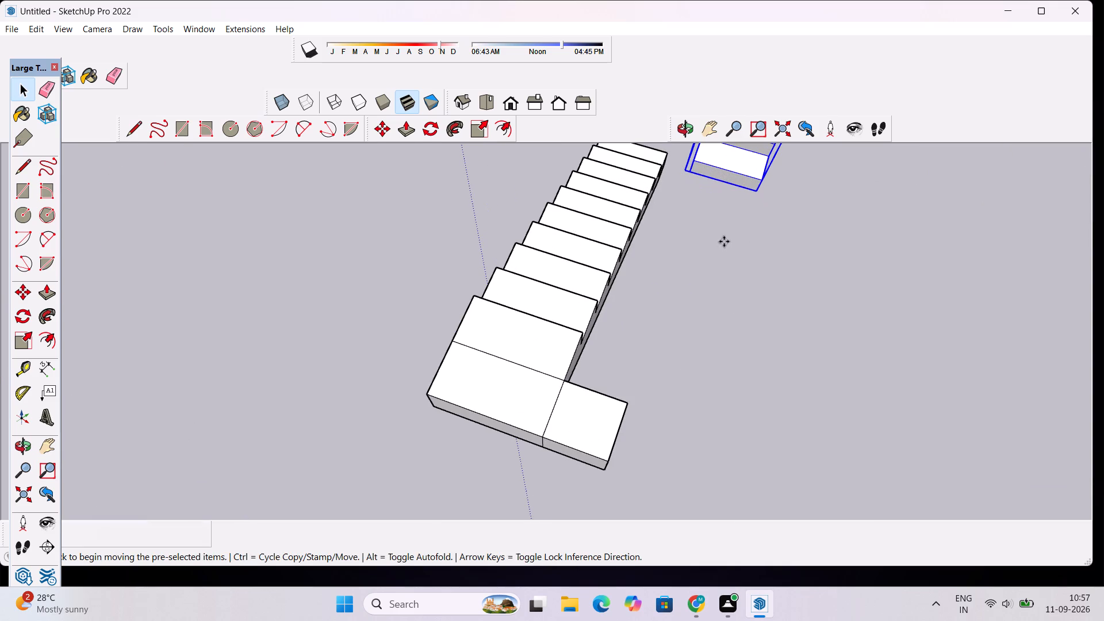
{"action": "left_click", "coordinate": [676, 135]}
{"action": "left_click_drag", "start_coordinate": [749, 264], "coordinate": [557, 160]}
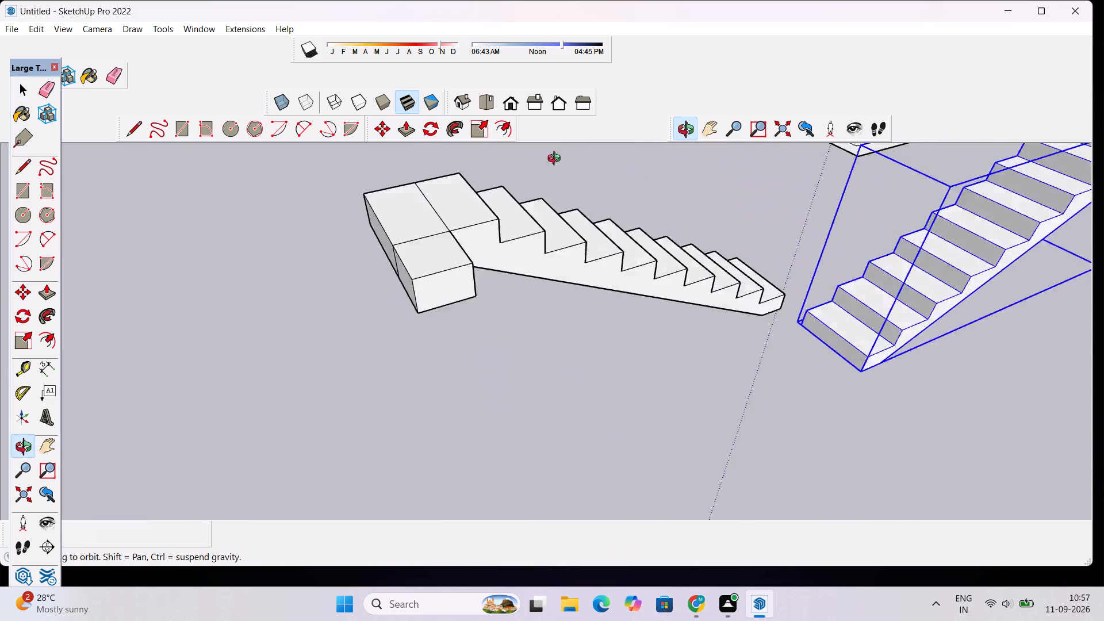
{"action": "left_click_drag", "start_coordinate": [557, 160], "coordinate": [471, 159]}
{"action": "scroll", "coordinate": [407, 266], "scroll_direction": "down", "scroll_amount": 4}
{"action": "left_click_drag", "start_coordinate": [351, 289], "coordinate": [716, 323]}
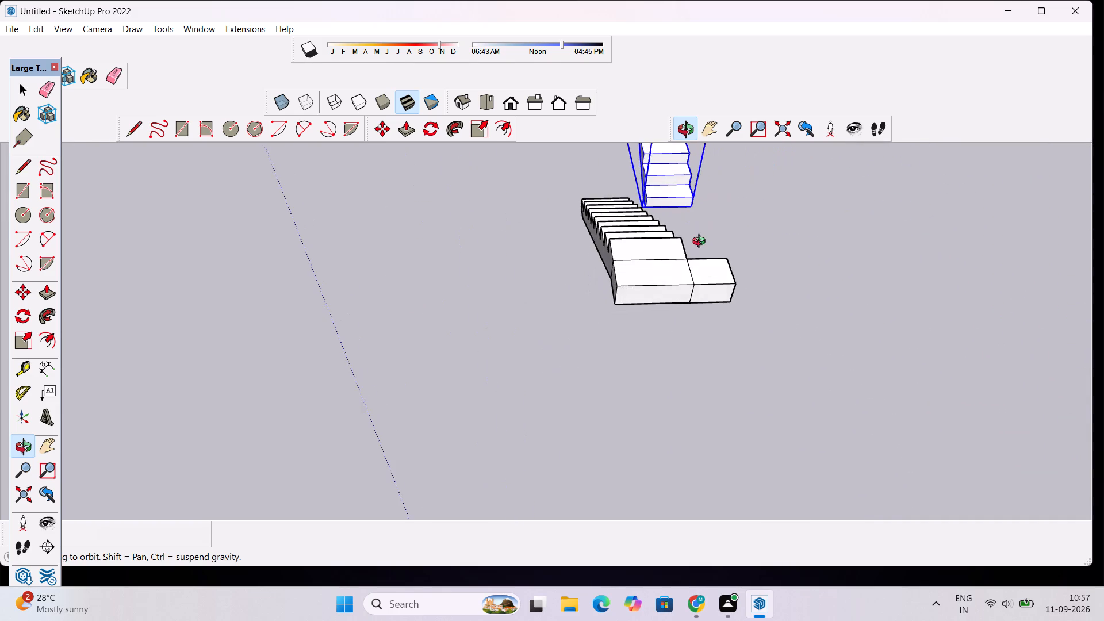
{"action": "scroll", "coordinate": [701, 238], "scroll_direction": "up", "scroll_amount": 10}
{"action": "scroll", "coordinate": [688, 243], "scroll_direction": "down", "scroll_amount": 6}
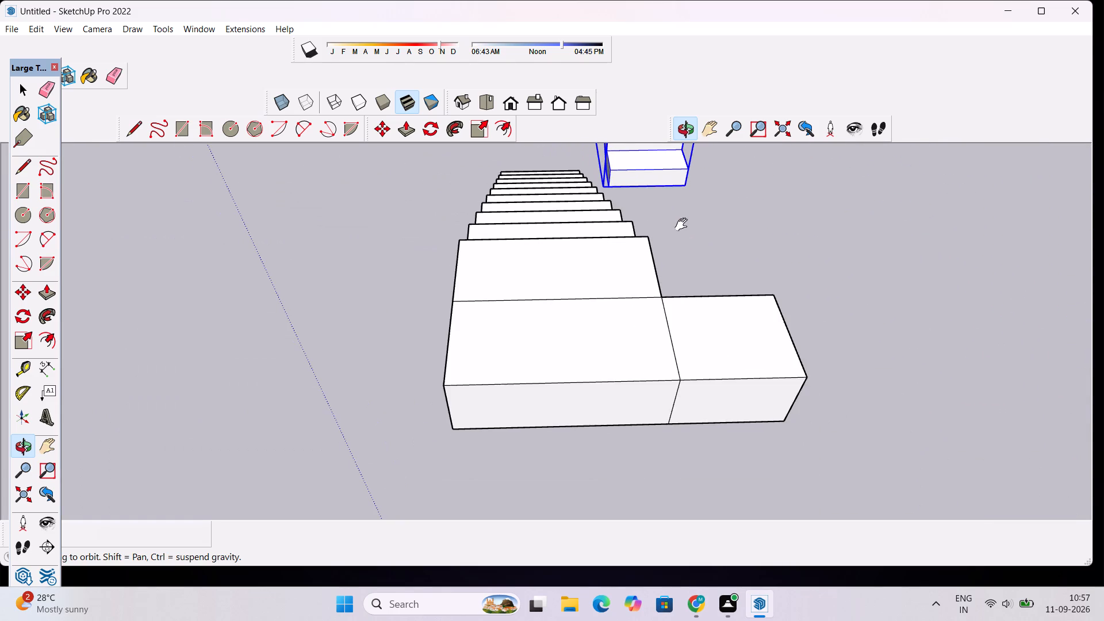
{"action": "left_click_drag", "start_coordinate": [684, 225], "coordinate": [397, 338], "text": "shift"}
{"action": "scroll", "coordinate": [399, 353], "scroll_direction": "up", "scroll_amount": 3, "text": "shift"}
{"action": "left_click_drag", "start_coordinate": [377, 369], "coordinate": [421, 410], "text": "shift"}
{"action": "scroll", "coordinate": [502, 384], "scroll_direction": "down", "scroll_amount": 5, "text": "shift"}
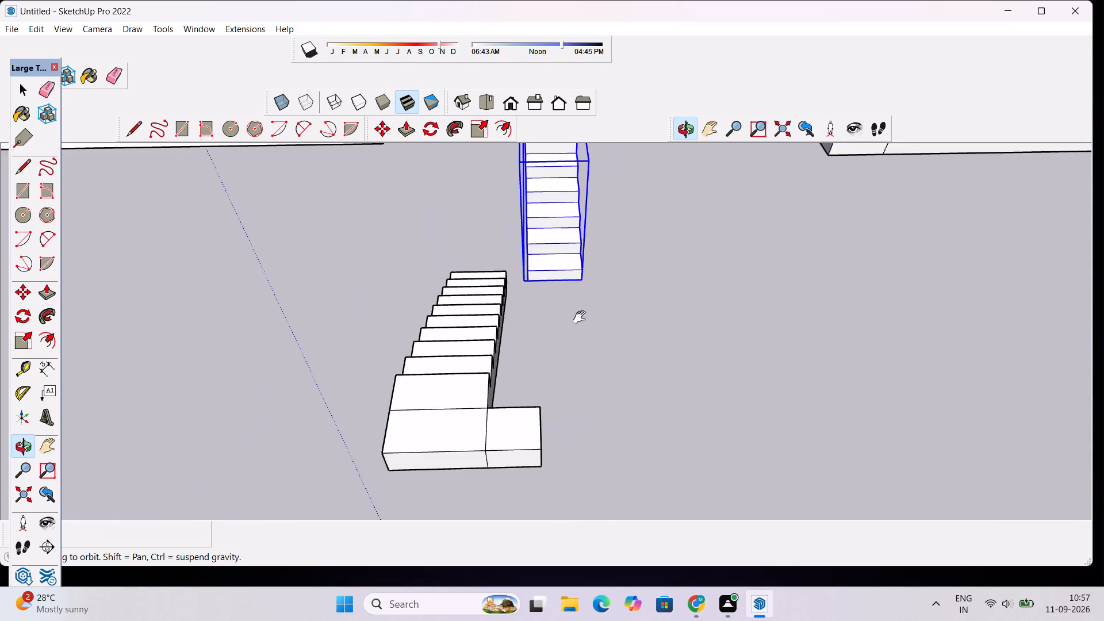
{"action": "left_click_drag", "start_coordinate": [580, 300], "coordinate": [423, 273], "text": "shift"}
{"action": "scroll", "coordinate": [362, 348], "scroll_direction": "up", "scroll_amount": 1, "text": "shift"}
{"action": "scroll", "coordinate": [370, 354], "scroll_direction": "down", "scroll_amount": 3, "text": "shift"}
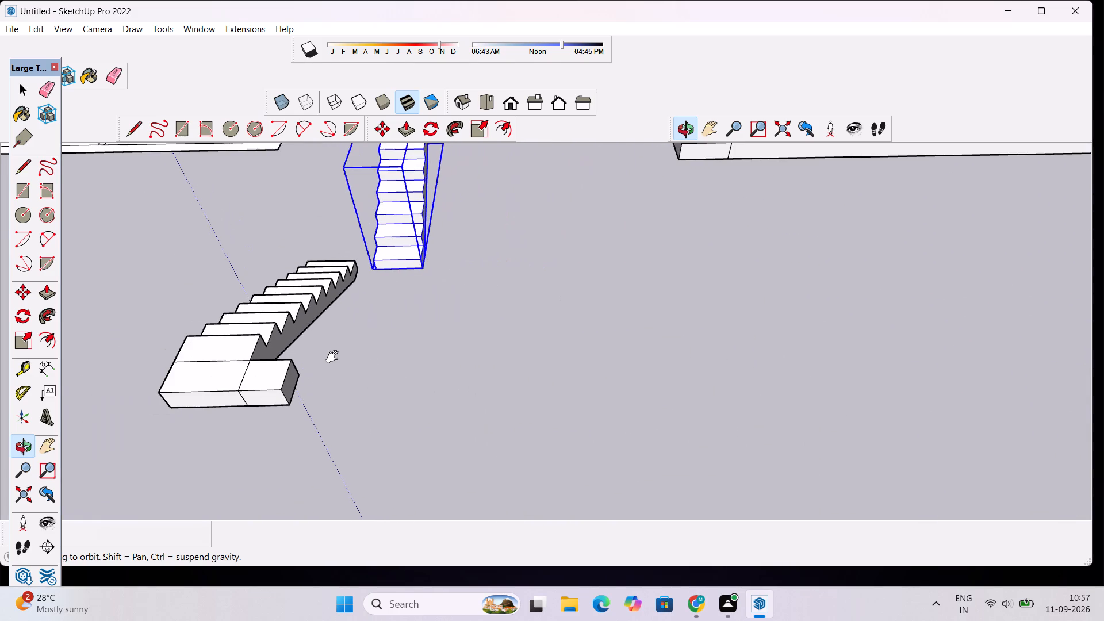
{"action": "left_click_drag", "start_coordinate": [333, 356], "coordinate": [373, 421], "text": "shift"}
{"action": "scroll", "coordinate": [354, 405], "scroll_direction": "up", "scroll_amount": 4}
{"action": "left_click_drag", "start_coordinate": [286, 401], "coordinate": [376, 382]}
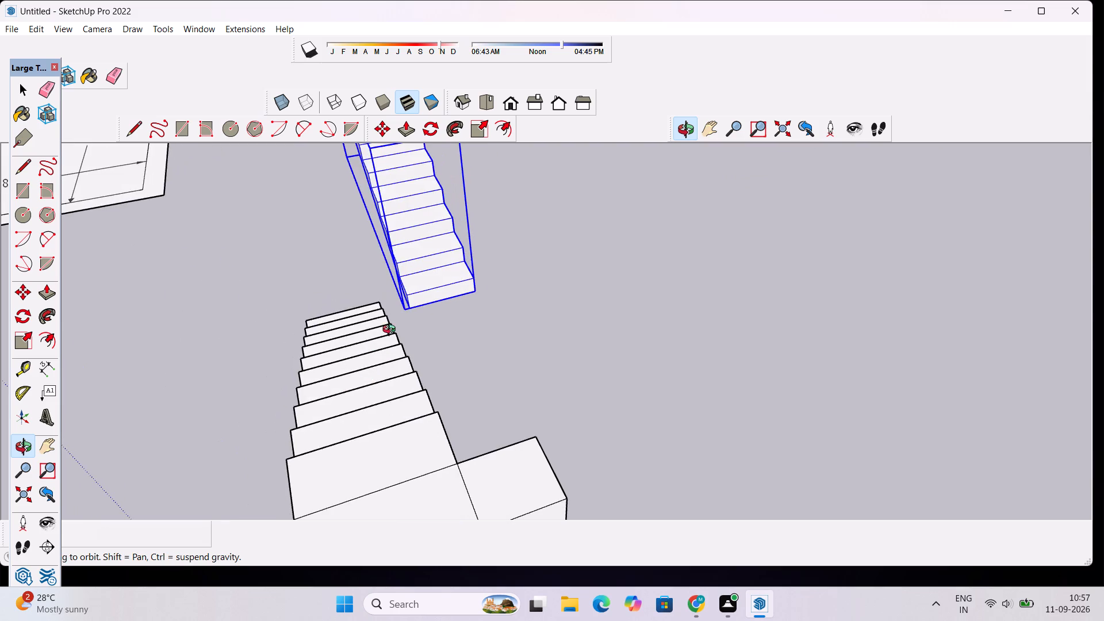
{"action": "scroll", "coordinate": [393, 327], "scroll_direction": "up", "scroll_amount": 3}
{"action": "left_click_drag", "start_coordinate": [391, 320], "coordinate": [583, 335]}
{"action": "scroll", "coordinate": [392, 344], "scroll_direction": "down", "scroll_amount": 5}
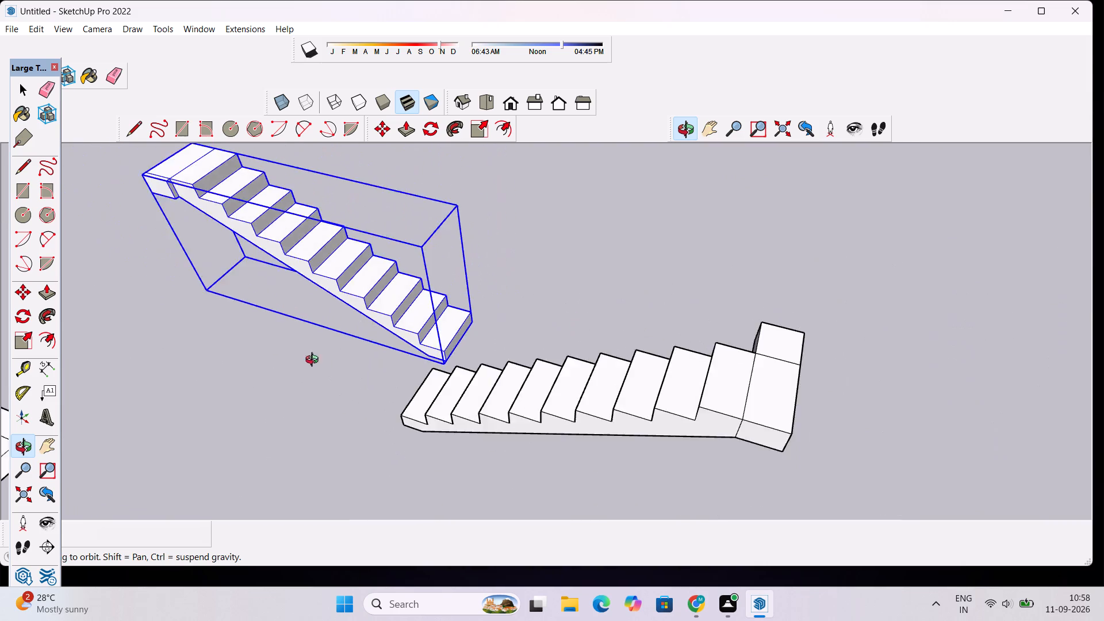
{"action": "left_click_drag", "start_coordinate": [324, 365], "coordinate": [520, 377]}
{"action": "scroll", "coordinate": [735, 210], "scroll_direction": "up", "scroll_amount": 1}
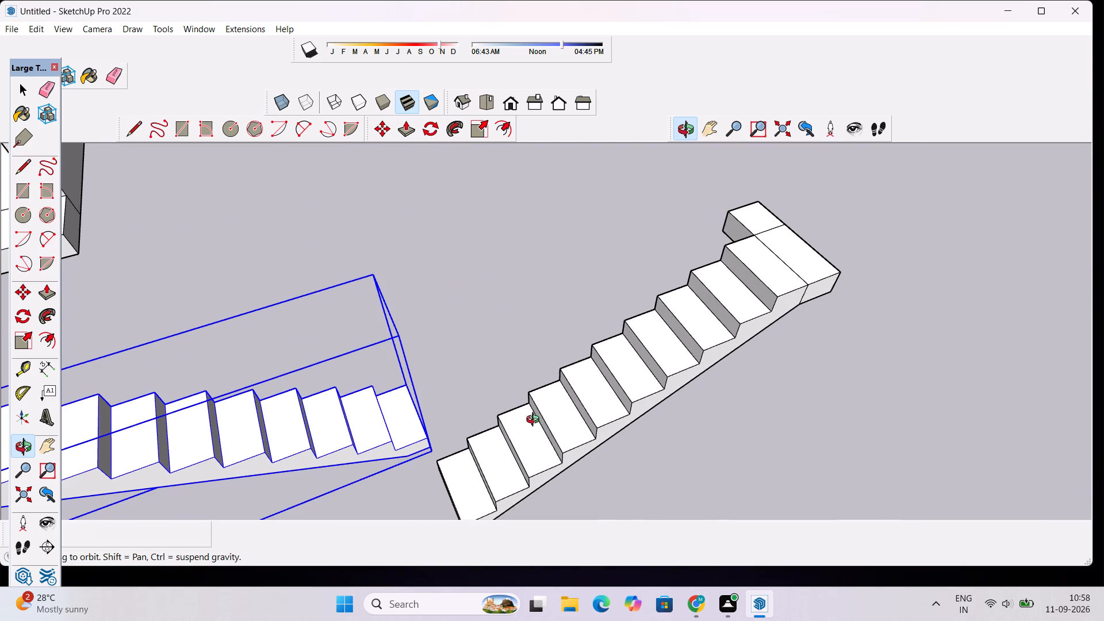
{"action": "key", "text": "m"}
{"action": "scroll", "coordinate": [460, 457], "scroll_direction": "up", "scroll_amount": 9}
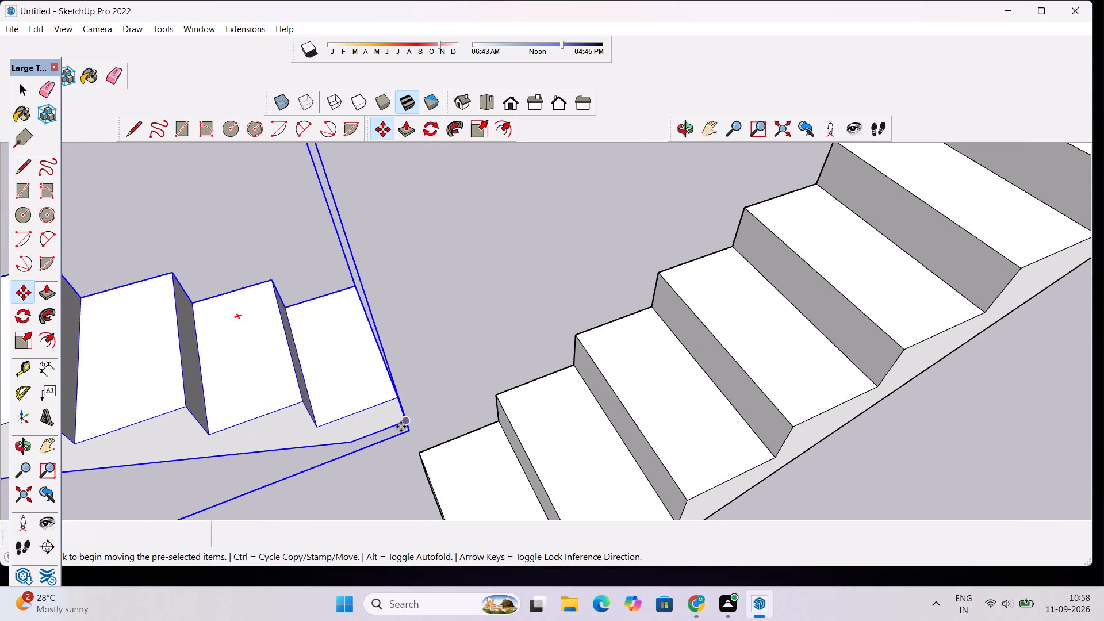
{"action": "left_click", "coordinate": [404, 421]}
{"action": "scroll", "coordinate": [423, 401], "scroll_direction": "down", "scroll_amount": 11}
{"action": "scroll", "coordinate": [661, 243], "scroll_direction": "up", "scroll_amount": 4}
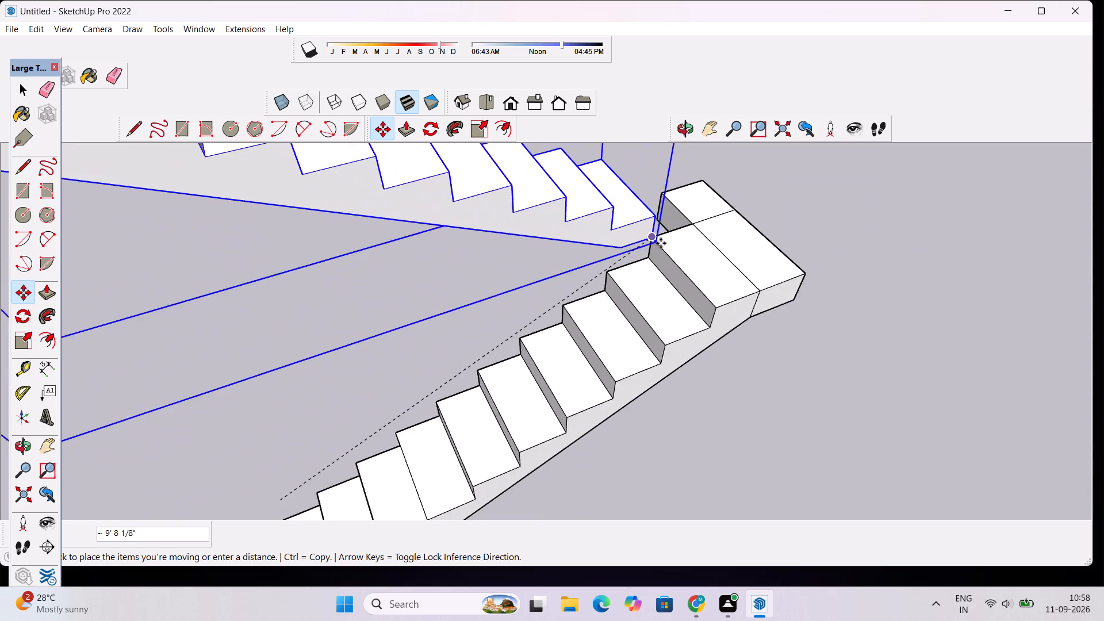
{"action": "scroll", "coordinate": [661, 243], "scroll_direction": "up", "scroll_amount": 4}
{"action": "scroll", "coordinate": [688, 182], "scroll_direction": "up", "scroll_amount": 3}
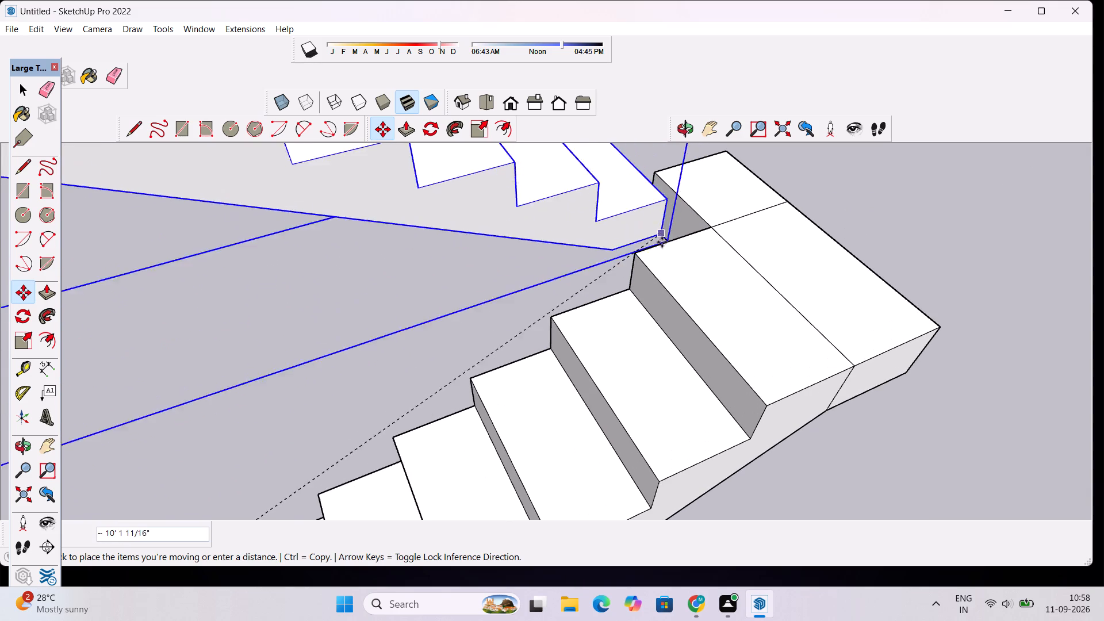
{"action": "scroll", "coordinate": [642, 250], "scroll_direction": "up", "scroll_amount": 3}
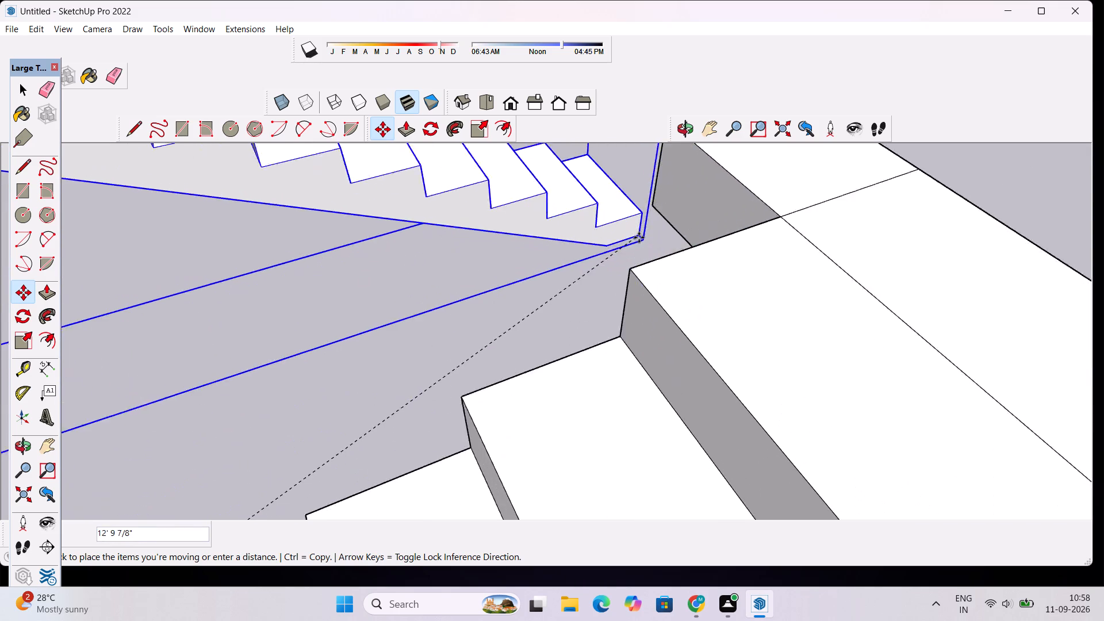
{"action": "scroll", "coordinate": [639, 237], "scroll_direction": "up", "scroll_amount": 2}
{"action": "scroll", "coordinate": [654, 199], "scroll_direction": "down", "scroll_amount": 12}
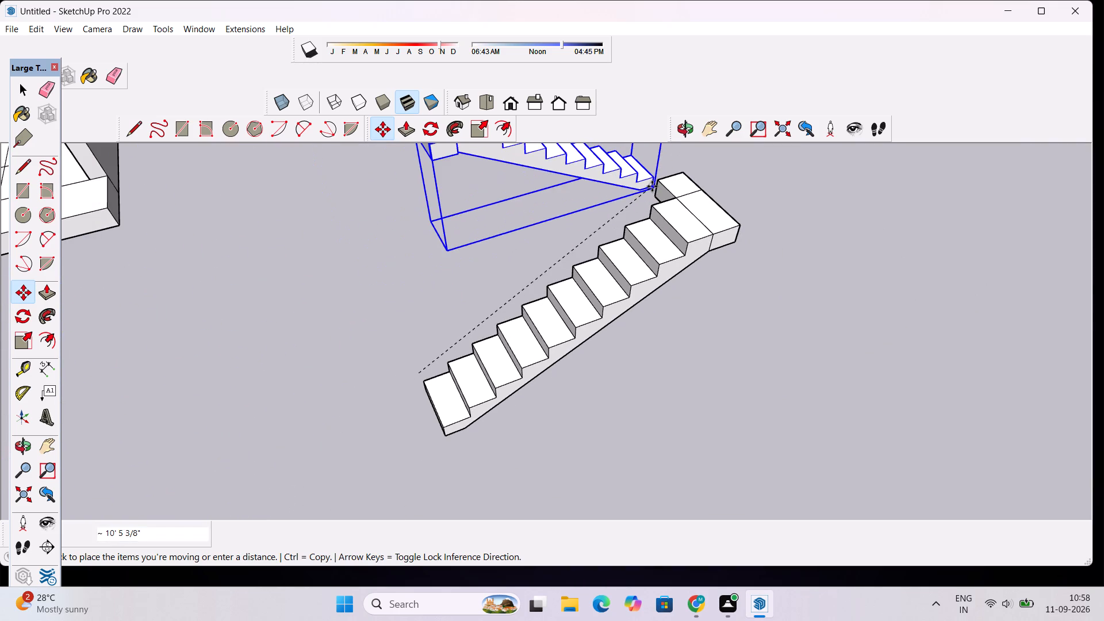
{"action": "left_click", "coordinate": [655, 184]}
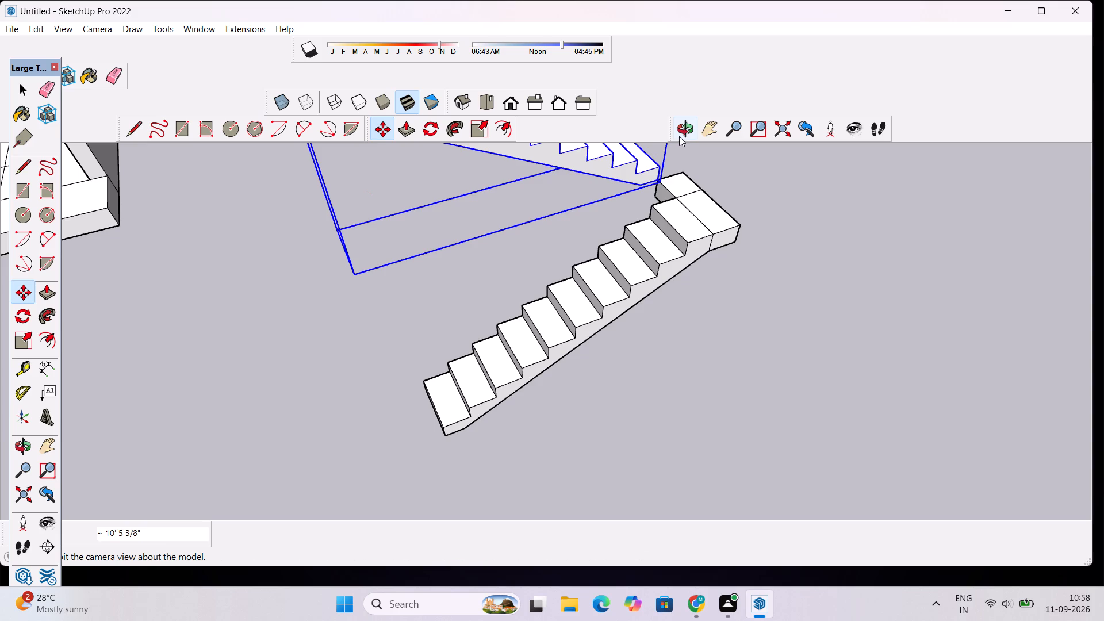
Move the rotated flight's group down 8" so its lower corner meets the bottom corner of the landing's extension.
{"action": "left_click", "coordinate": [680, 133]}
{"action": "left_click_drag", "start_coordinate": [785, 292], "coordinate": [409, 301]}
{"action": "scroll", "coordinate": [436, 275], "scroll_direction": "down", "scroll_amount": 5}
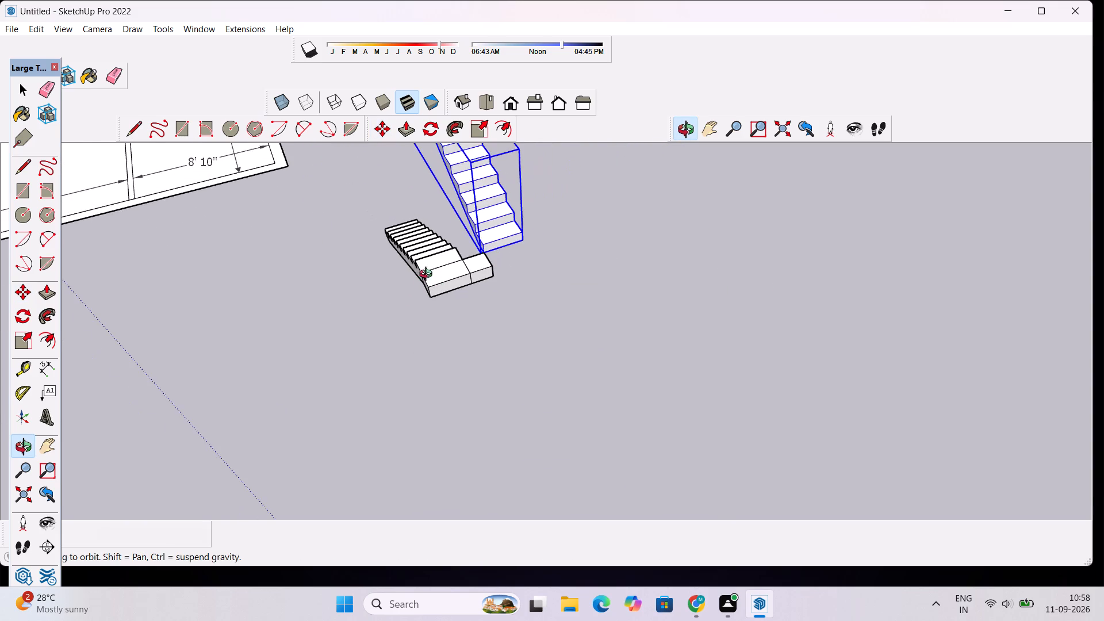
{"action": "scroll", "coordinate": [448, 257], "scroll_direction": "down", "scroll_amount": 6}
{"action": "scroll", "coordinate": [478, 259], "scroll_direction": "up", "scroll_amount": 5}
{"action": "left_click_drag", "start_coordinate": [373, 278], "coordinate": [480, 301]}
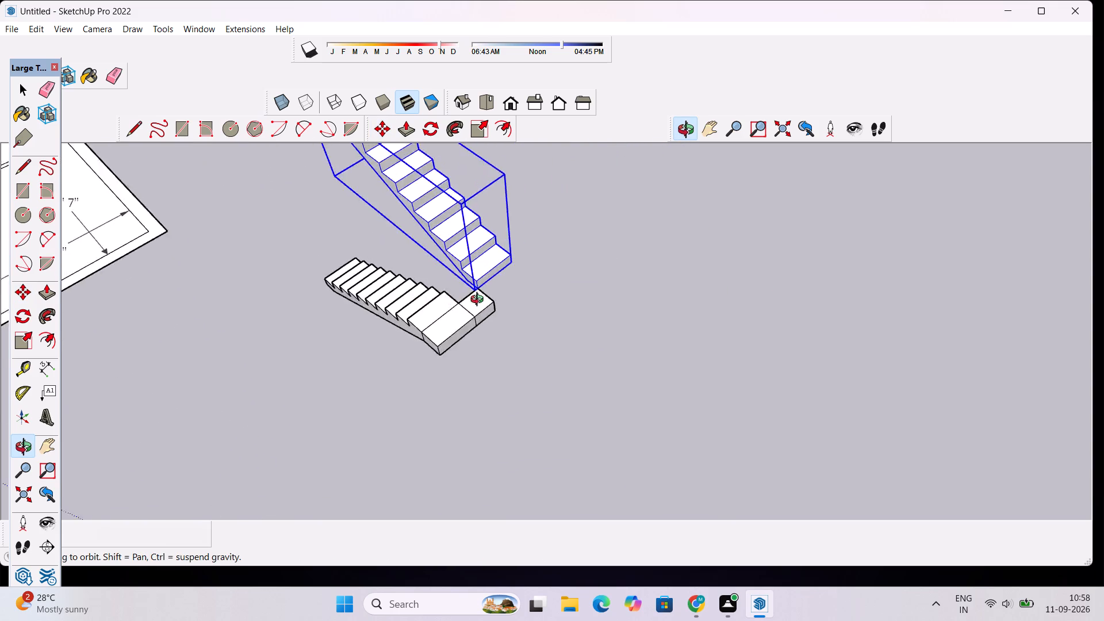
{"action": "left_click_drag", "start_coordinate": [480, 301], "coordinate": [826, 221]}
{"action": "scroll", "coordinate": [532, 227], "scroll_direction": "up", "scroll_amount": 6}
{"action": "left_click_drag", "start_coordinate": [842, 228], "coordinate": [660, 255]}
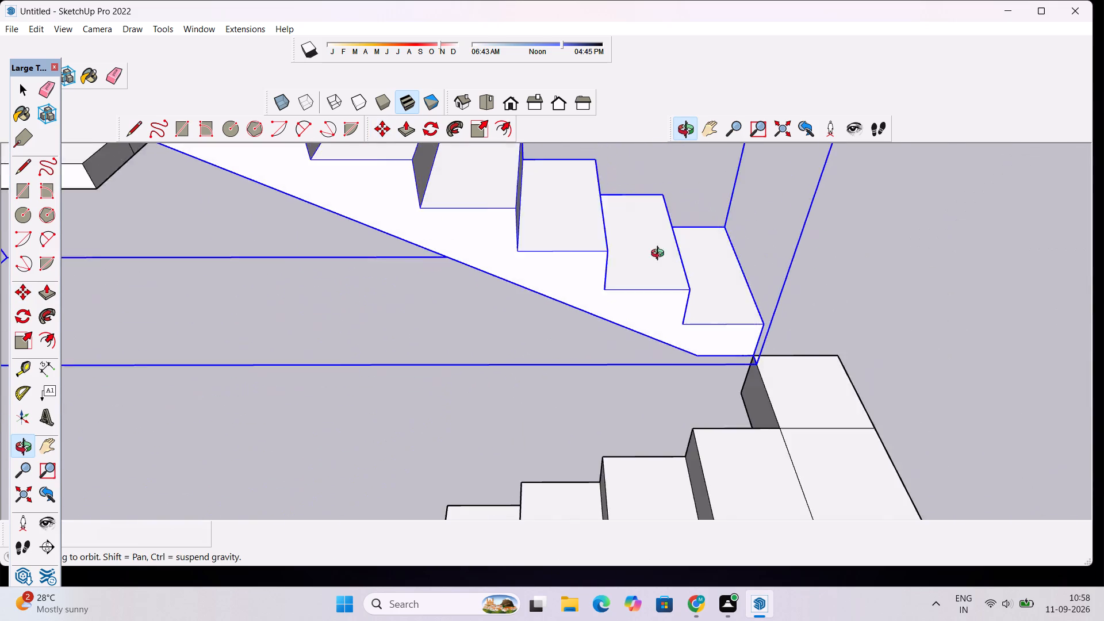
{"action": "left_click_drag", "start_coordinate": [660, 255], "coordinate": [605, 254]}
{"action": "scroll", "coordinate": [750, 336], "scroll_direction": "up", "scroll_amount": 3}
{"action": "left_click_drag", "start_coordinate": [798, 352], "coordinate": [460, 301]}
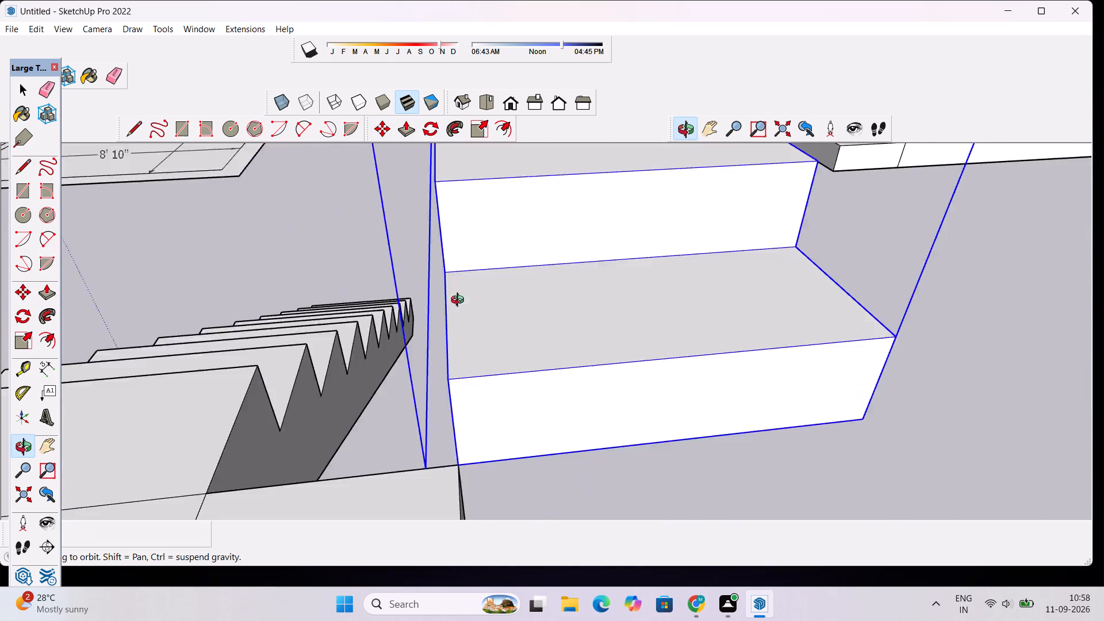
{"action": "left_click_drag", "start_coordinate": [460, 301], "coordinate": [411, 284]}
{"action": "left_click_drag", "start_coordinate": [494, 392], "coordinate": [437, 342]}
{"action": "scroll", "coordinate": [436, 329], "scroll_direction": "down", "scroll_amount": 6}
{"action": "left_click_drag", "start_coordinate": [457, 365], "coordinate": [423, 372]}
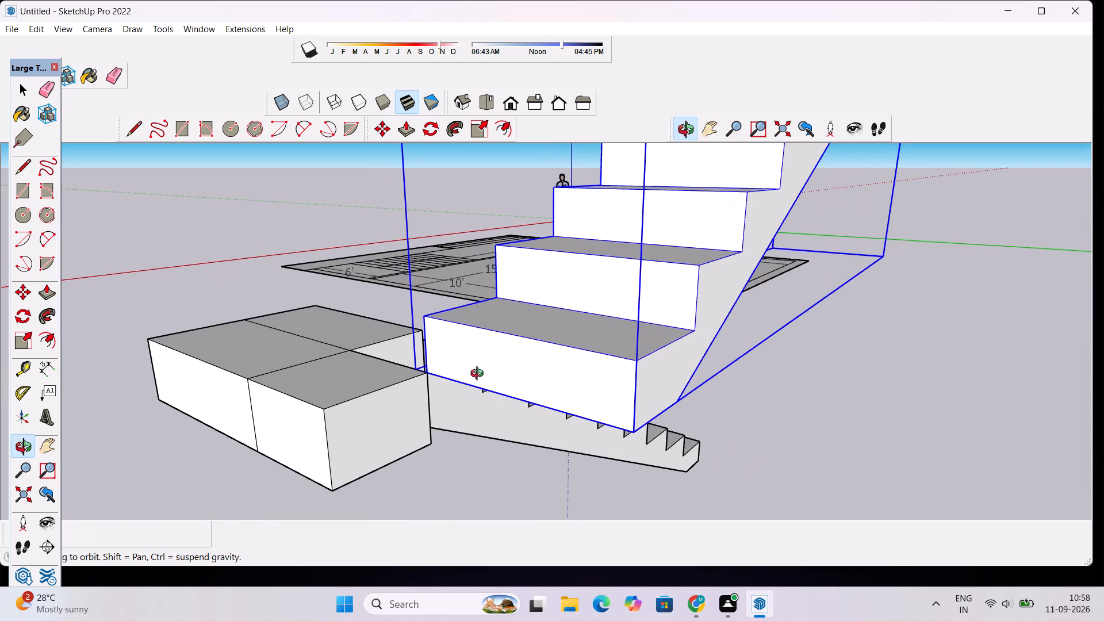
{"action": "scroll", "coordinate": [447, 388], "scroll_direction": "up", "scroll_amount": 1}
{"action": "key", "text": "m"}
{"action": "left_click", "coordinate": [425, 373]}
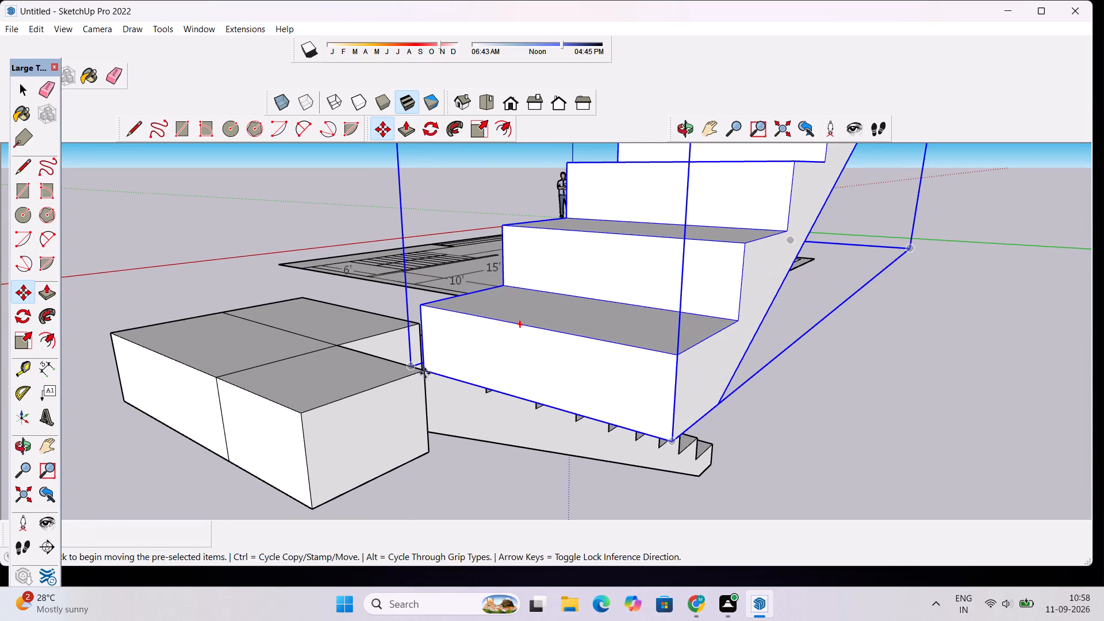
{"action": "left_click", "coordinate": [428, 450]}
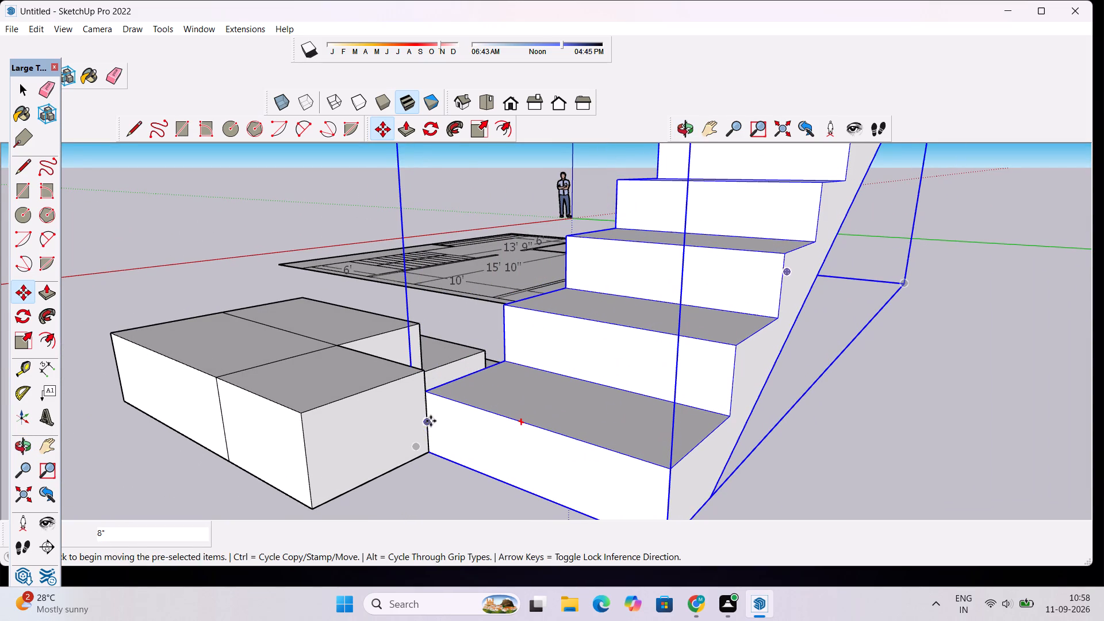
Examine the two flights beside the floor plan and house walls, and the joint between the rotated flight and the landing.
{"action": "left_click", "coordinate": [687, 136]}
{"action": "left_click_drag", "start_coordinate": [442, 262], "coordinate": [555, 253]}
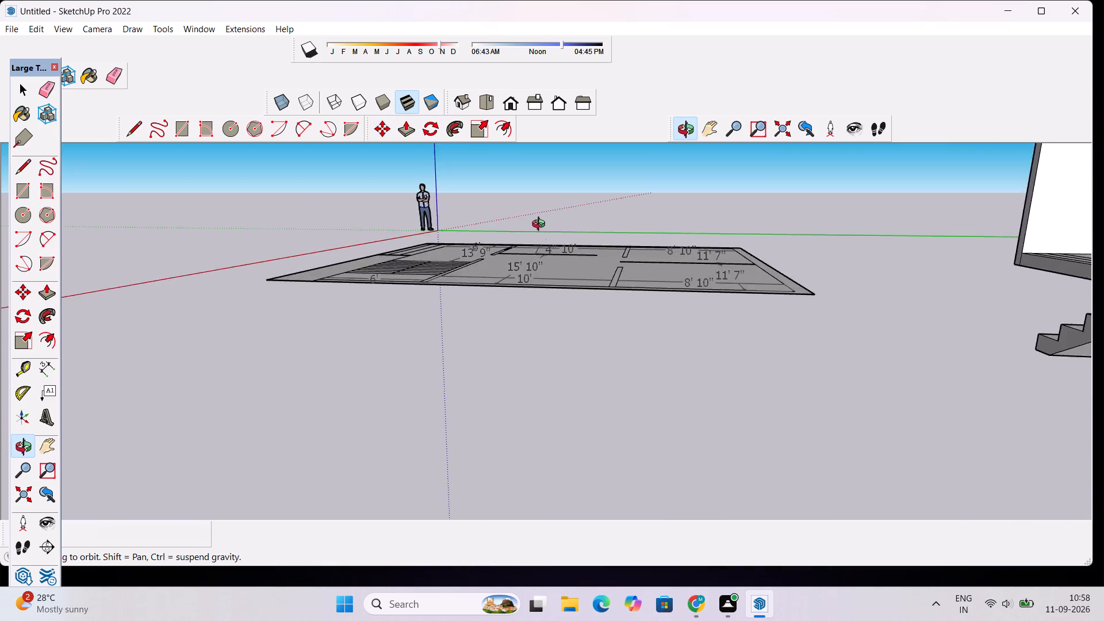
{"action": "scroll", "coordinate": [523, 220], "scroll_direction": "down", "scroll_amount": 9}
{"action": "scroll", "coordinate": [664, 219], "scroll_direction": "up", "scroll_amount": 4}
{"action": "left_click_drag", "start_coordinate": [664, 220], "coordinate": [670, 258]}
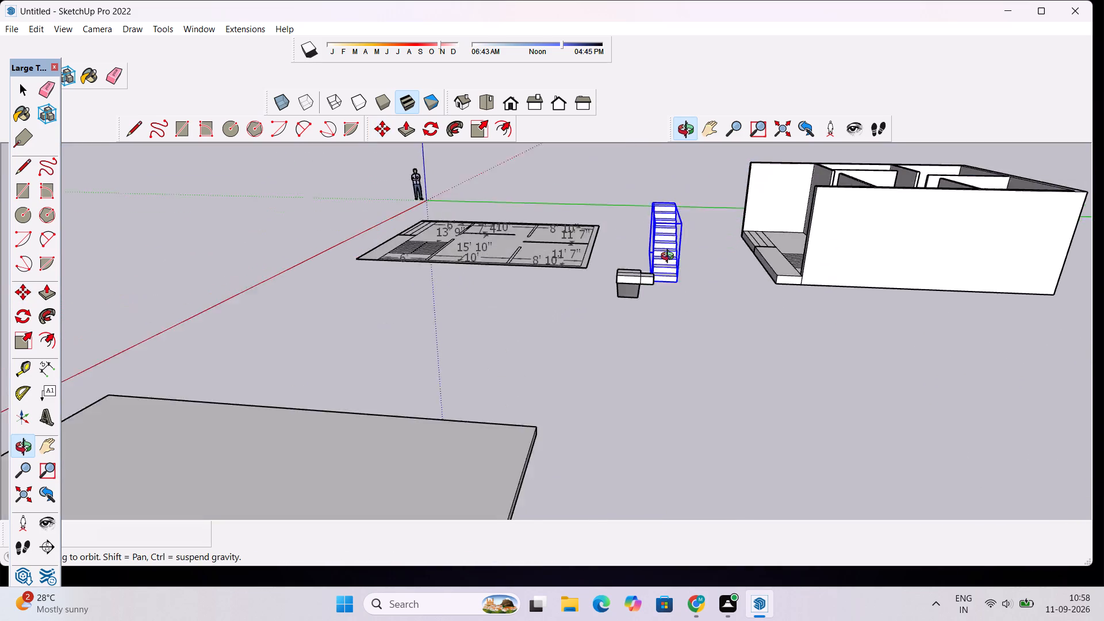
{"action": "left_click_drag", "start_coordinate": [670, 258], "coordinate": [672, 360]}
{"action": "scroll", "coordinate": [625, 335], "scroll_direction": "up", "scroll_amount": 4}
{"action": "left_click_drag", "start_coordinate": [761, 362], "coordinate": [507, 279]}
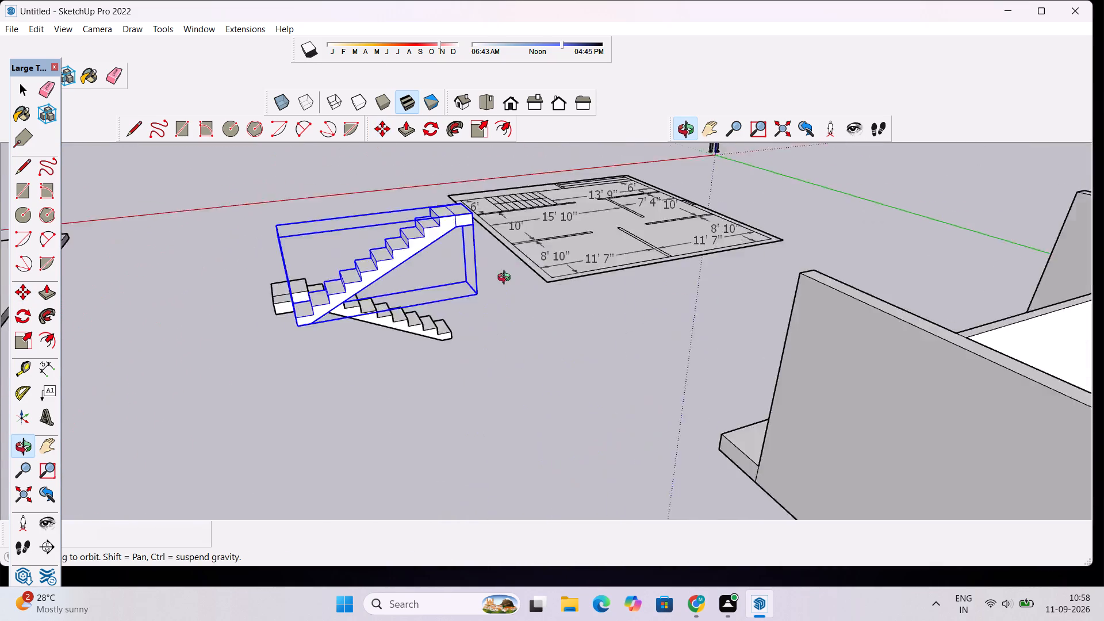
{"action": "left_click_drag", "start_coordinate": [507, 279], "coordinate": [419, 249]}
{"action": "left_click_drag", "start_coordinate": [245, 246], "coordinate": [379, 291]}
{"action": "scroll", "coordinate": [381, 289], "scroll_direction": "down", "scroll_amount": 2}
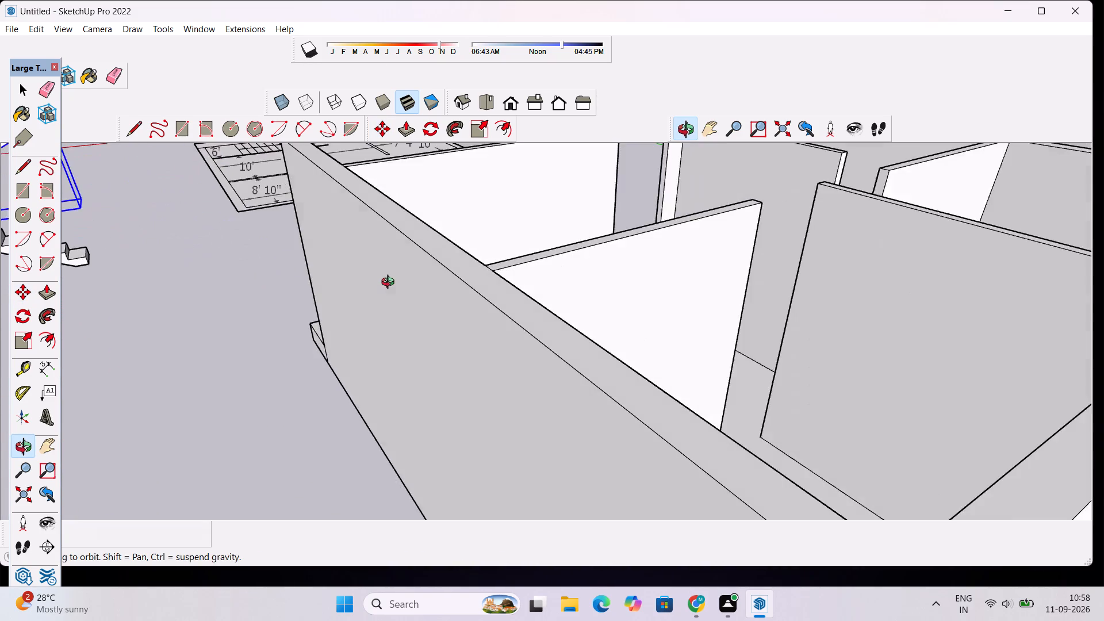
{"action": "scroll", "coordinate": [390, 283], "scroll_direction": "down", "scroll_amount": 16}
{"action": "scroll", "coordinate": [166, 239], "scroll_direction": "up", "scroll_amount": 4}
{"action": "scroll", "coordinate": [177, 244], "scroll_direction": "down", "scroll_amount": 5}
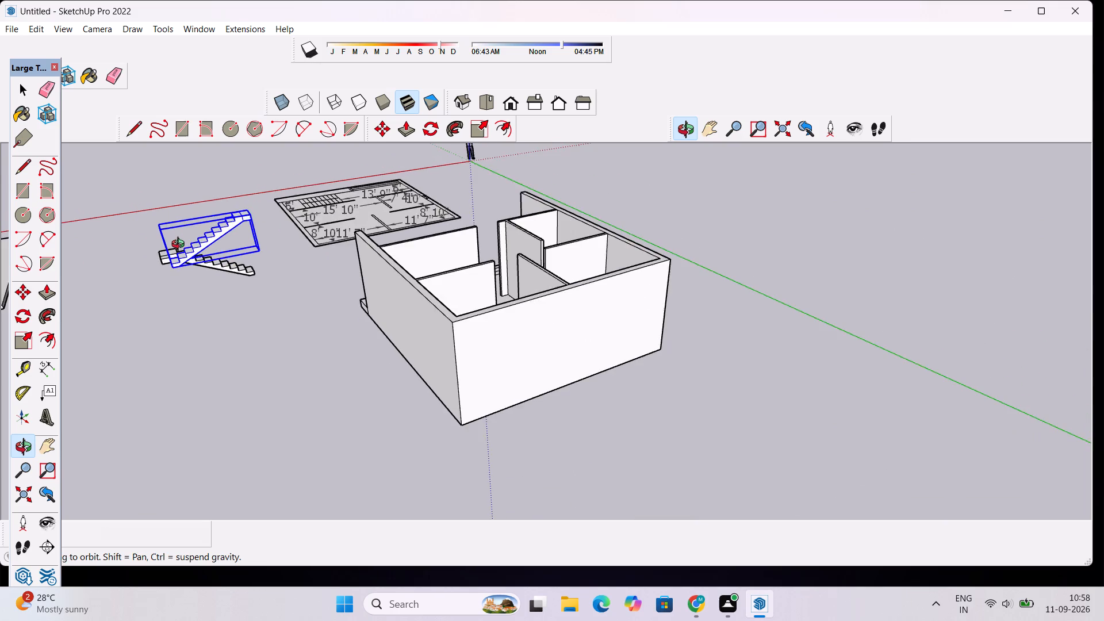
{"action": "scroll", "coordinate": [163, 243], "scroll_direction": "up", "scroll_amount": 5}
{"action": "left_click_drag", "start_coordinate": [155, 240], "coordinate": [325, 263]}
{"action": "scroll", "coordinate": [340, 233], "scroll_direction": "down", "scroll_amount": 14}
{"action": "scroll", "coordinate": [264, 273], "scroll_direction": "up", "scroll_amount": 2}
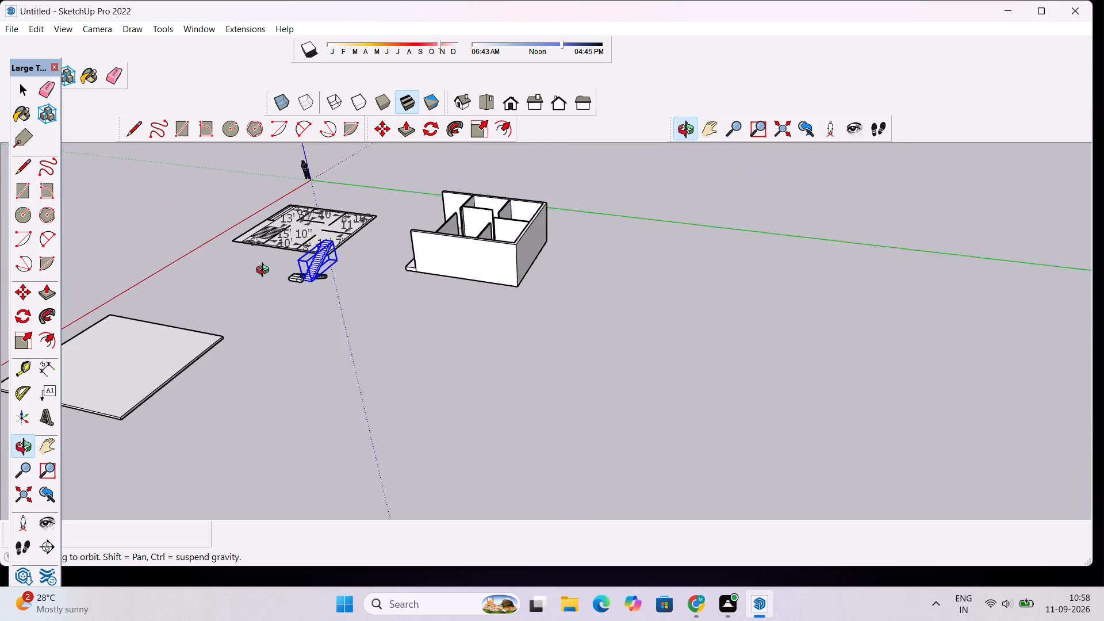
{"action": "scroll", "coordinate": [265, 271], "scroll_direction": "up", "scroll_amount": 15}
{"action": "left_click_drag", "start_coordinate": [335, 284], "coordinate": [381, 251]}
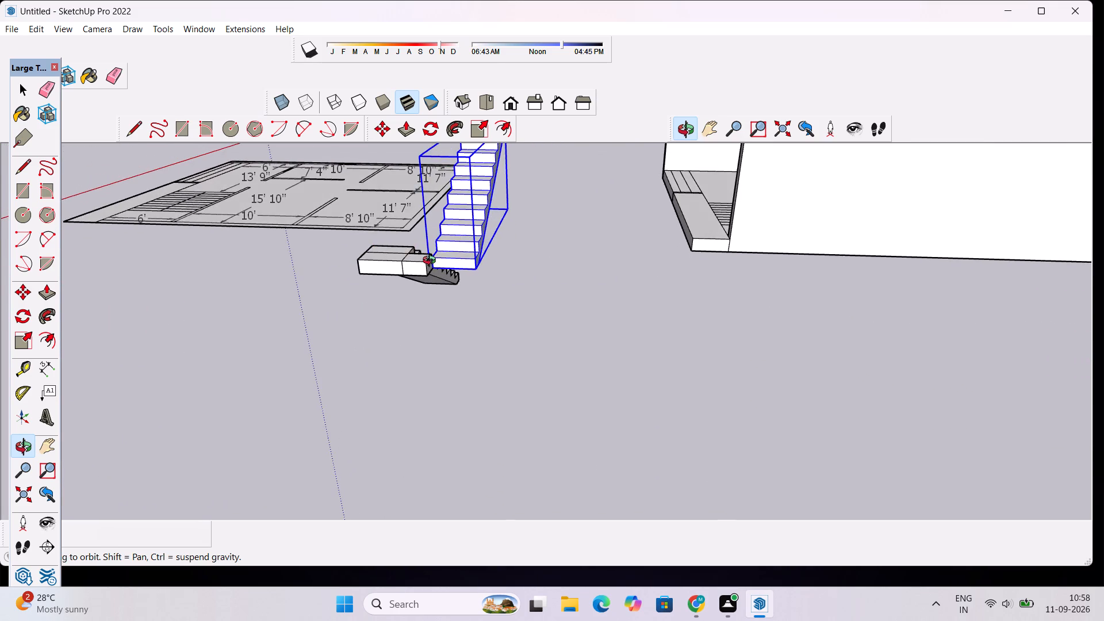
{"action": "scroll", "coordinate": [432, 262], "scroll_direction": "up", "scroll_amount": 5}
{"action": "scroll", "coordinate": [480, 267], "scroll_direction": "up", "scroll_amount": 5}
{"action": "left_click_drag", "start_coordinate": [374, 254], "coordinate": [391, 453]}
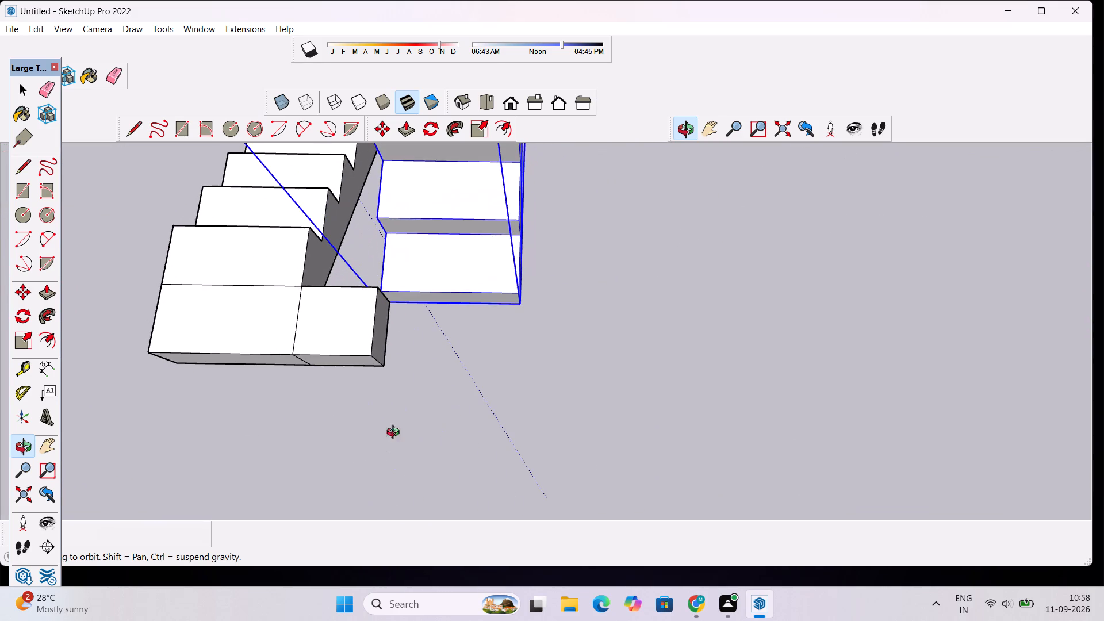
{"action": "scroll", "coordinate": [313, 286], "scroll_direction": "up", "scroll_amount": 7}
{"action": "scroll", "coordinate": [321, 286], "scroll_direction": "down", "scroll_amount": 6}
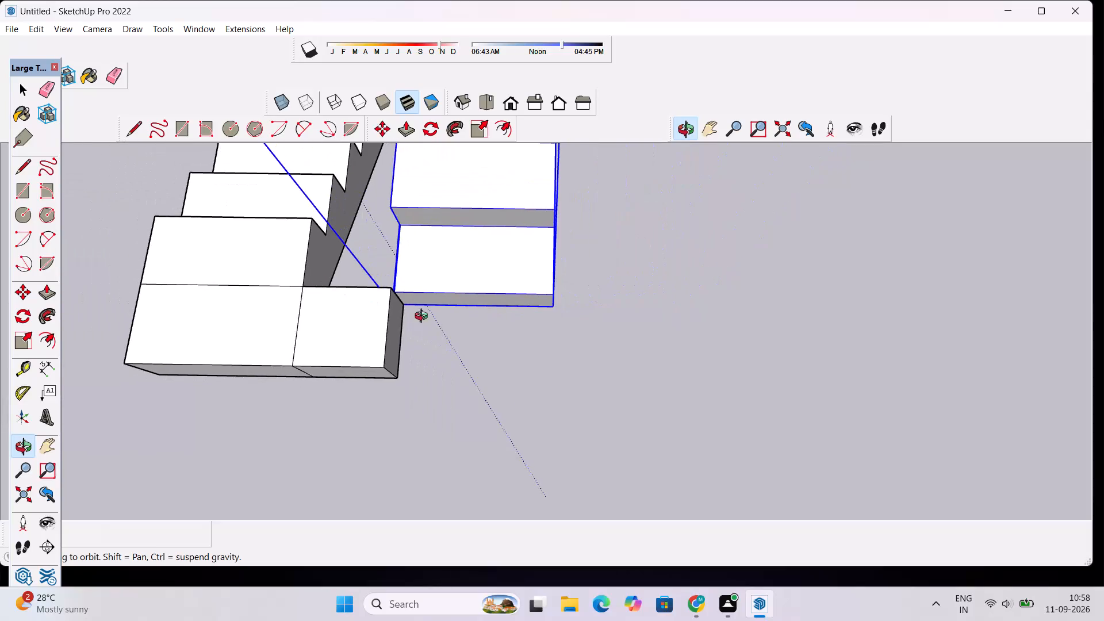
{"action": "left_click_drag", "start_coordinate": [424, 317], "coordinate": [539, 224]}
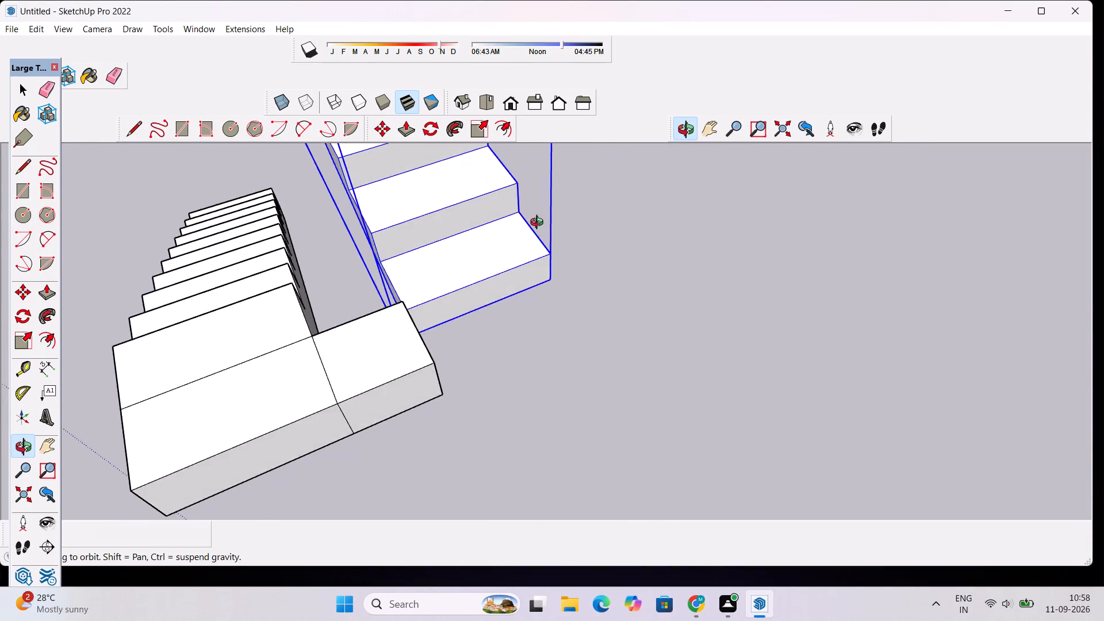
{"action": "left_click_drag", "start_coordinate": [539, 224], "coordinate": [588, 228]}
{"action": "scroll", "coordinate": [373, 308], "scroll_direction": "up", "scroll_amount": 5}
{"action": "left_click_drag", "start_coordinate": [560, 323], "coordinate": [555, 325]}
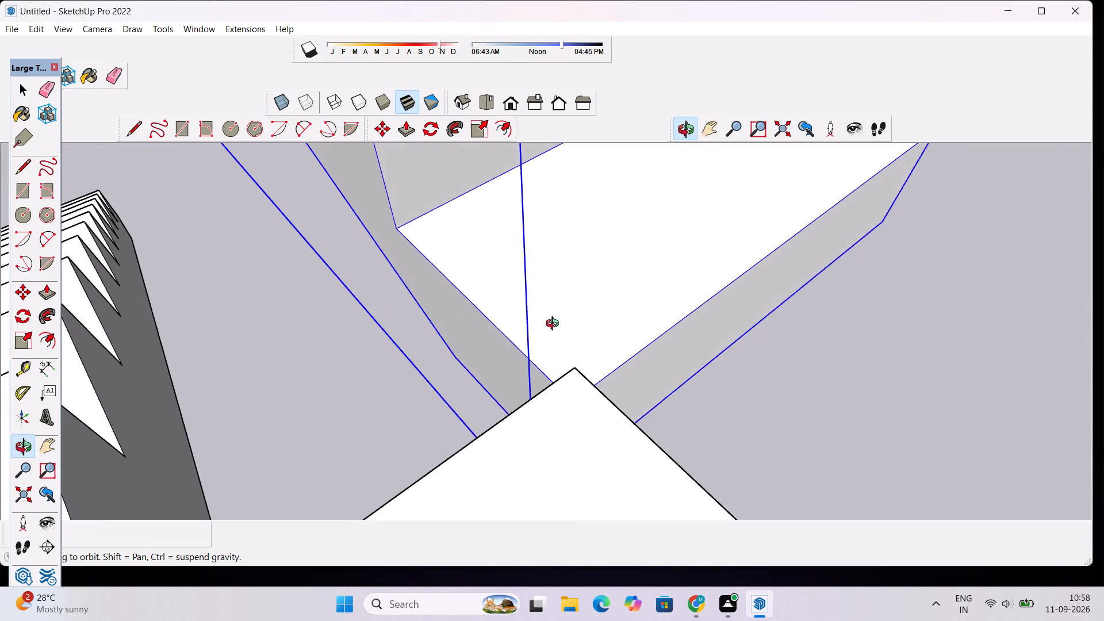
{"action": "left_click_drag", "start_coordinate": [555, 325], "coordinate": [367, 291]}
{"action": "scroll", "coordinate": [367, 291], "scroll_direction": "down", "scroll_amount": 9}
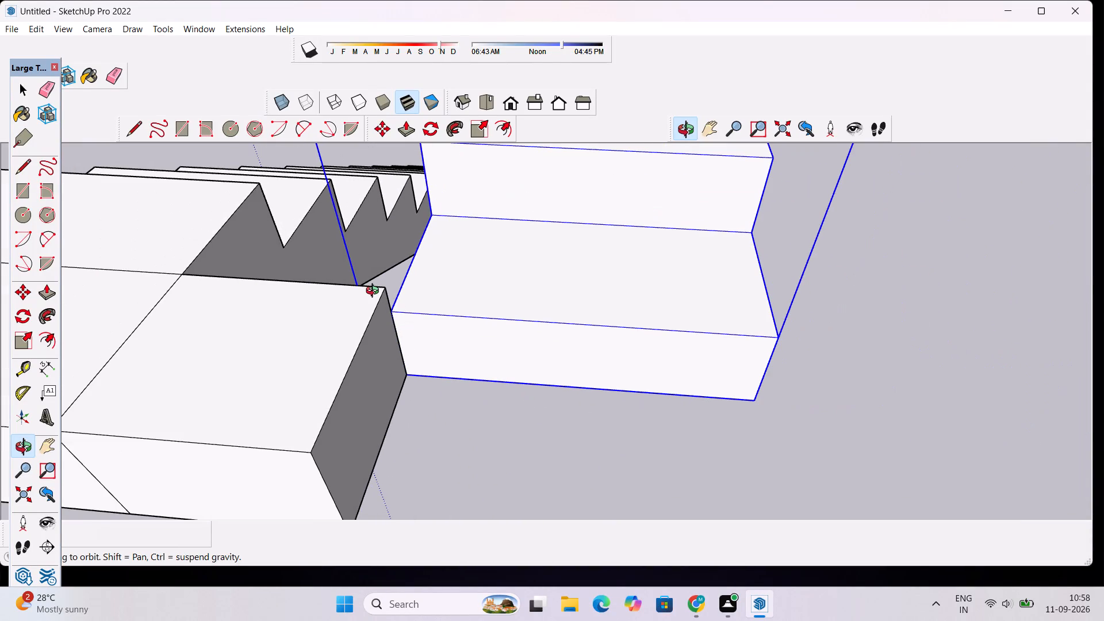
{"action": "key", "text": "space"}
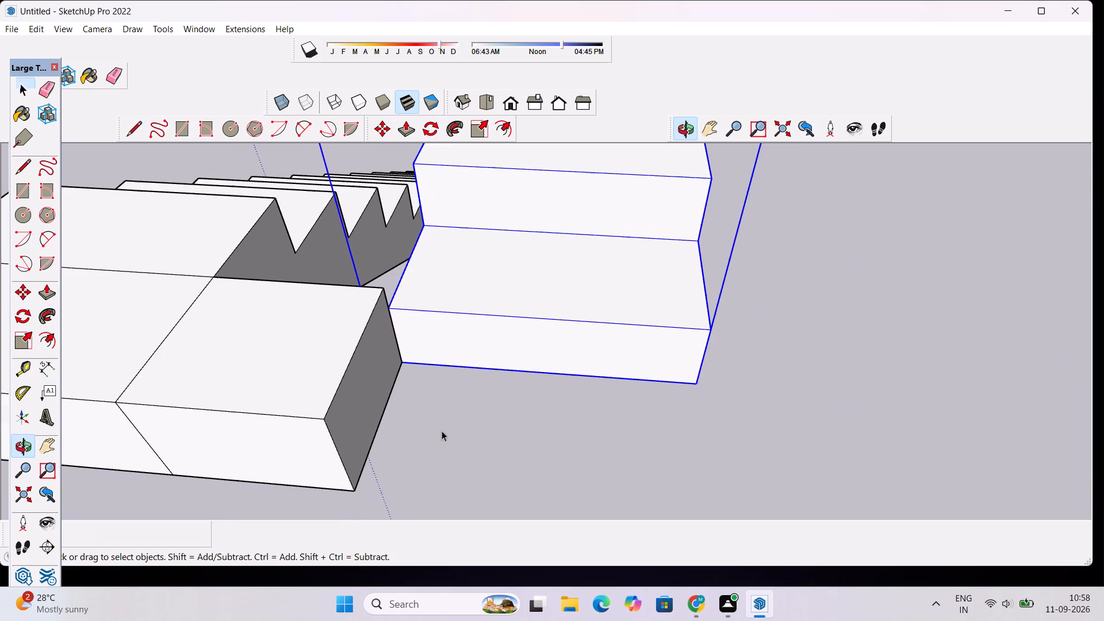
Inside the rotated flight's group, push/pull the bottom tread up 2" to the landing's top corner, then leave the group.
{"action": "left_click", "coordinate": [419, 432]}
{"action": "triple_click", "coordinate": [439, 293]}
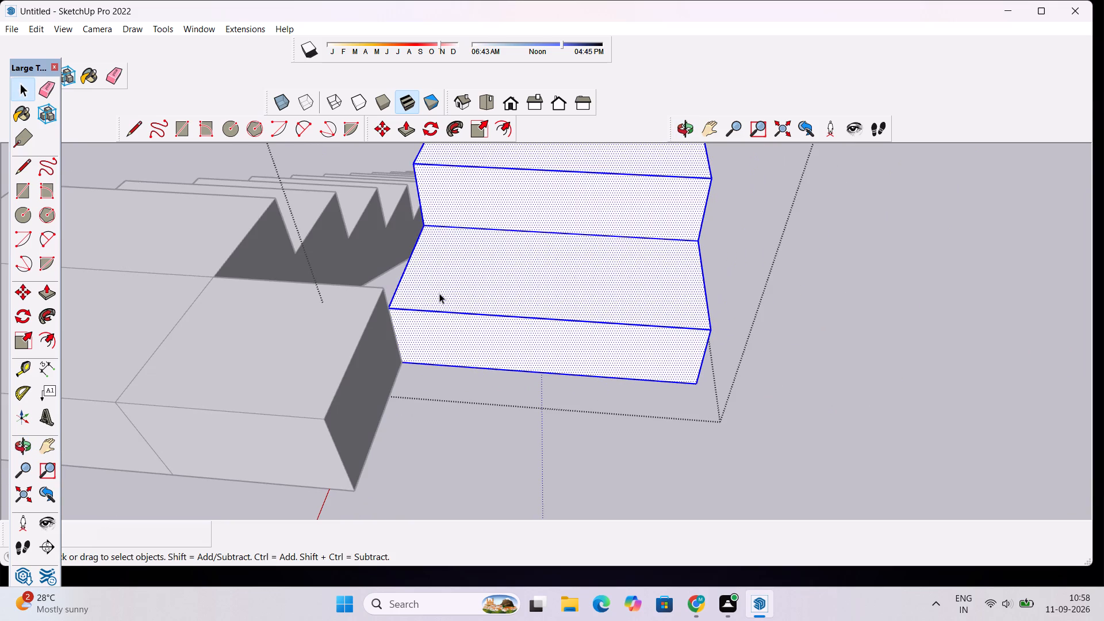
{"action": "triple_click", "coordinate": [439, 293]}
{"action": "left_click", "coordinate": [439, 293]}
{"action": "left_click", "coordinate": [540, 270]}
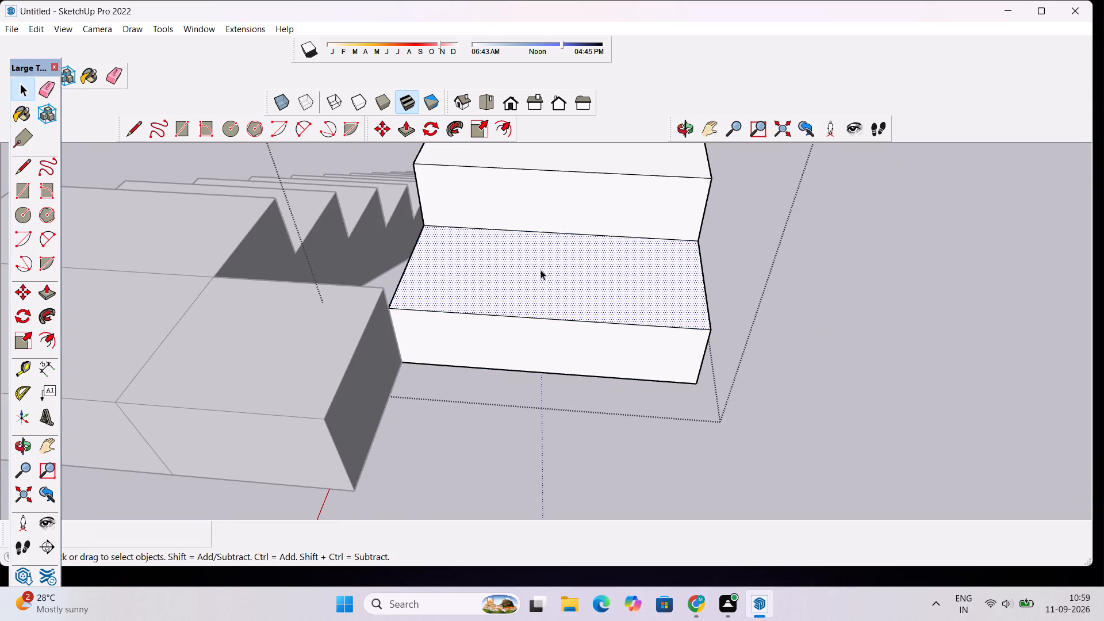
{"action": "key", "text": "p"}
{"action": "left_click", "coordinate": [517, 277]}
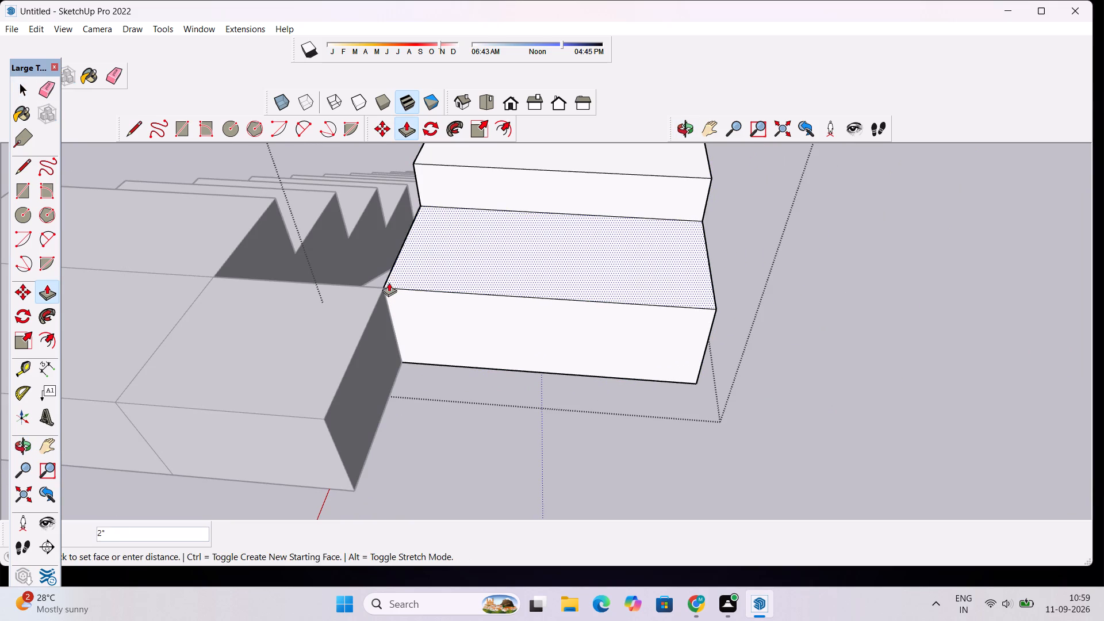
{"action": "left_click", "coordinate": [382, 286]}
{"action": "key", "text": "space"}
{"action": "scroll", "coordinate": [437, 306], "scroll_direction": "down", "scroll_amount": 6}
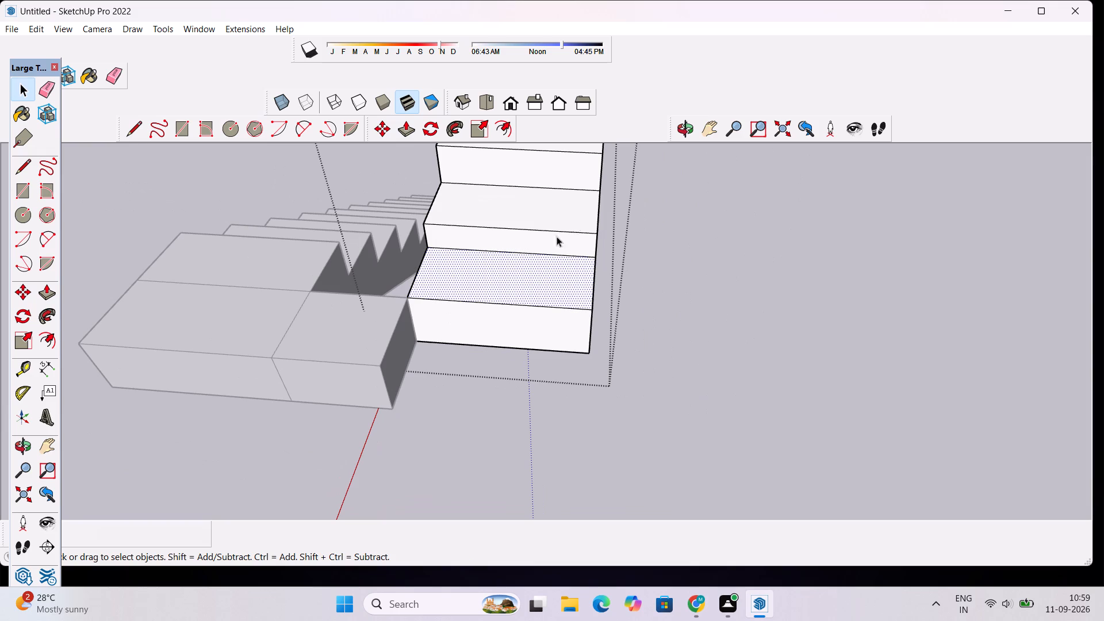
{"action": "left_click", "coordinate": [748, 248]}
Inside the unrotated flight's group, push/pull the landing extension's end face out to the outer corner of the rotated flight's bottom step.
{"action": "left_click", "coordinate": [511, 289]}
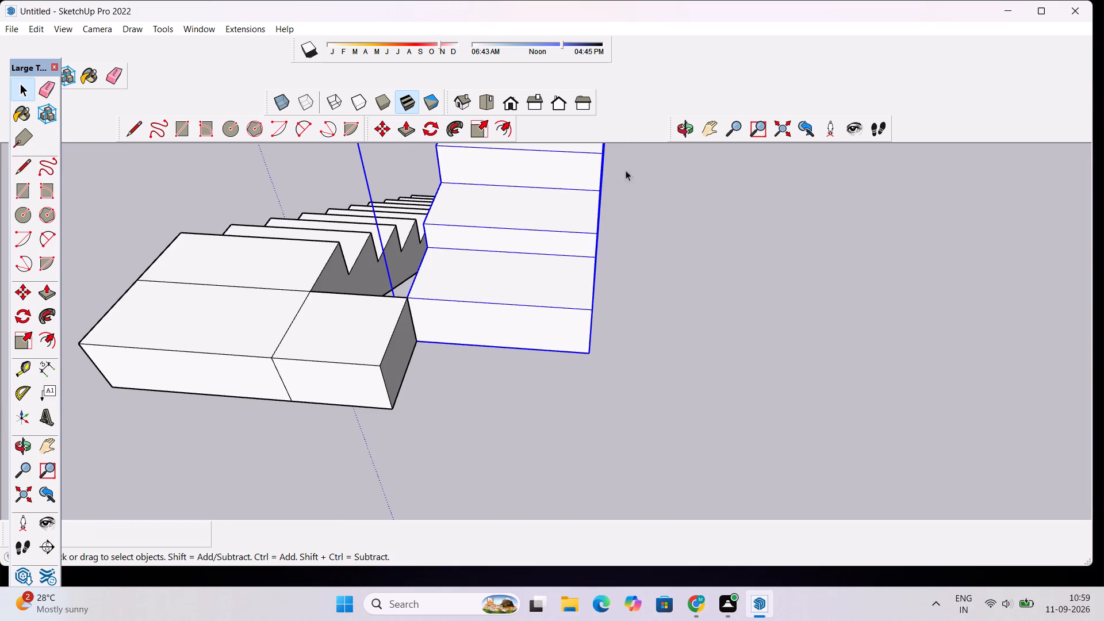
{"action": "left_click", "coordinate": [685, 141]}
{"action": "left_click_drag", "start_coordinate": [668, 344], "coordinate": [581, 338]}
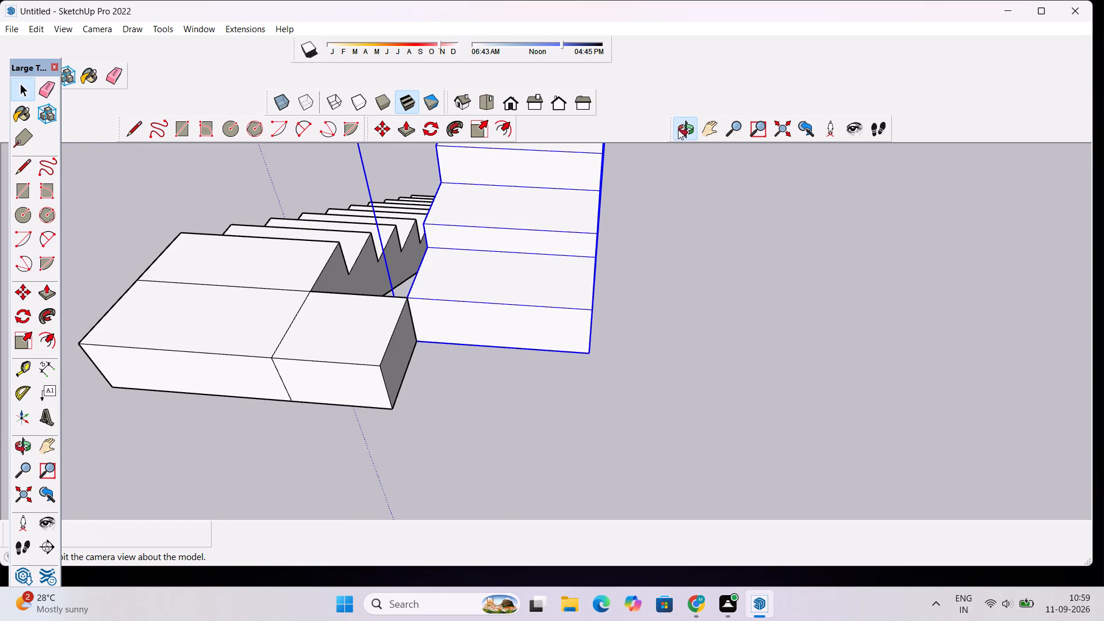
{"action": "left_click", "coordinate": [678, 129]}
{"action": "left_click_drag", "start_coordinate": [643, 335], "coordinate": [386, 340]}
{"action": "scroll", "coordinate": [496, 239], "scroll_direction": "down", "scroll_amount": 5}
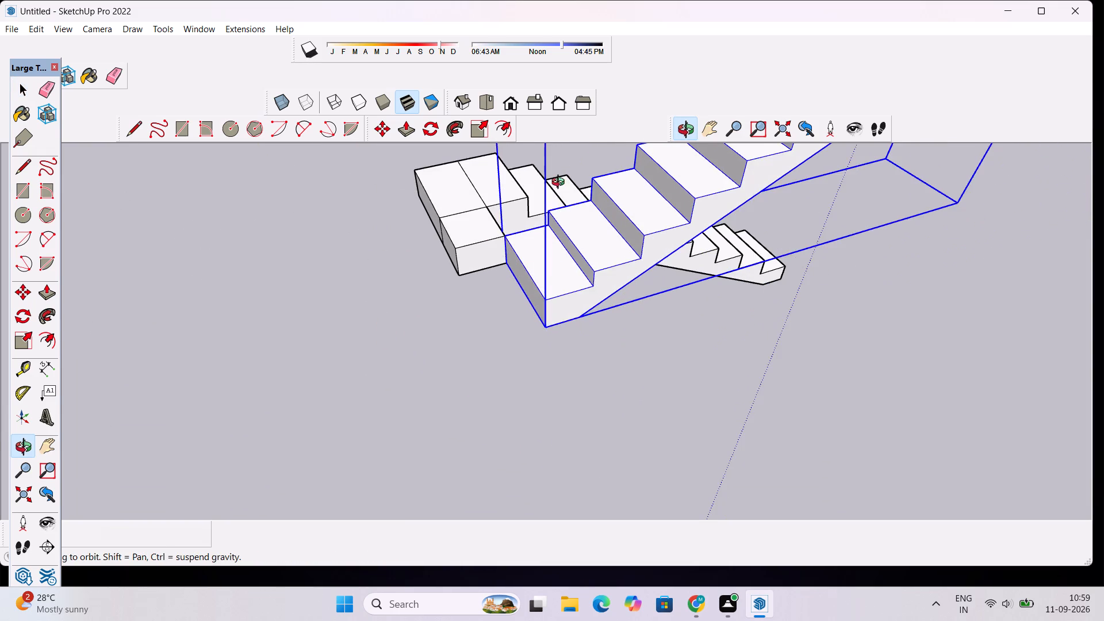
{"action": "scroll", "coordinate": [560, 183], "scroll_direction": "up", "scroll_amount": 6}
{"action": "scroll", "coordinate": [569, 191], "scroll_direction": "down", "scroll_amount": 6}
{"action": "left_click_drag", "start_coordinate": [640, 453], "coordinate": [610, 381]}
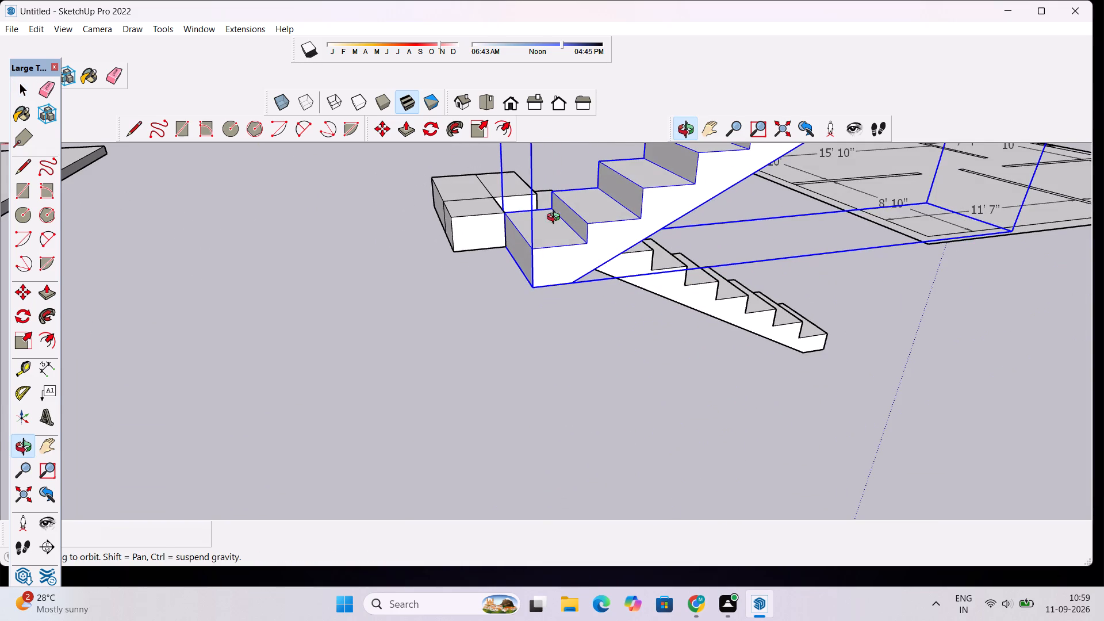
{"action": "scroll", "coordinate": [519, 216], "scroll_direction": "up", "scroll_amount": 7}
{"action": "key", "text": "space"}
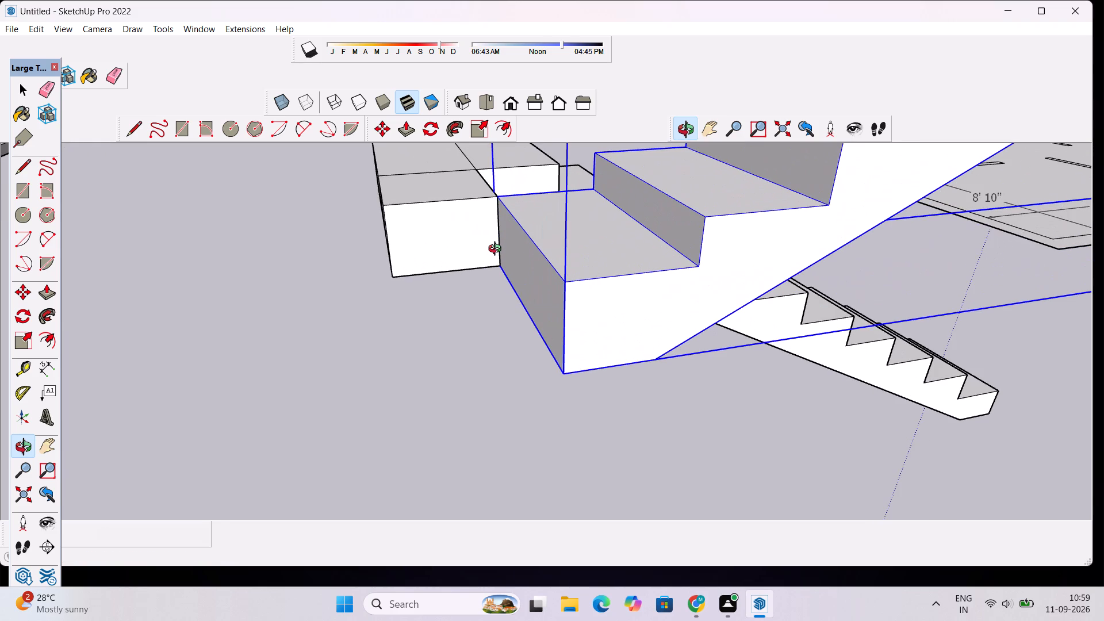
{"action": "left_click", "coordinate": [469, 248]}
{"action": "triple_click", "coordinate": [463, 241]}
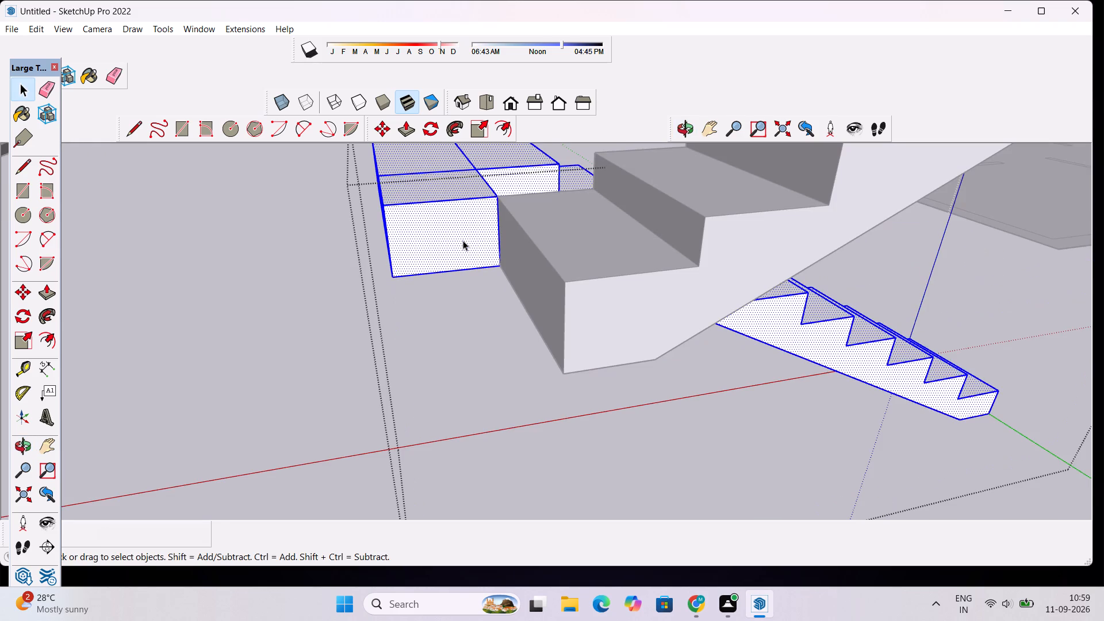
{"action": "triple_click", "coordinate": [463, 240]}
{"action": "left_click", "coordinate": [463, 240]}
{"action": "left_click", "coordinate": [463, 225]}
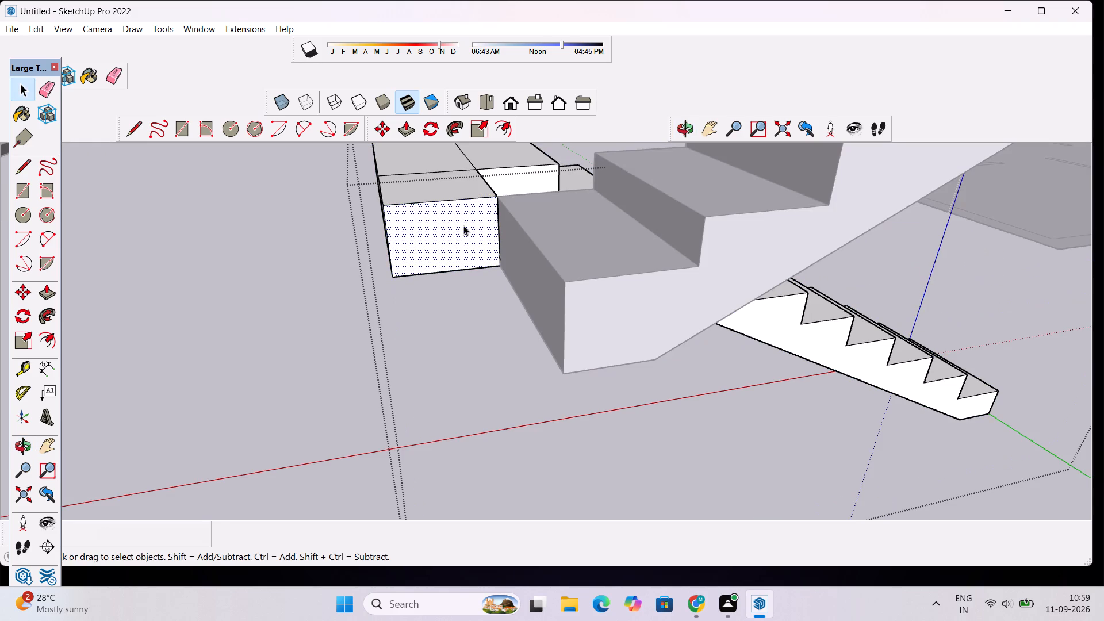
{"action": "key", "text": "p"}
{"action": "left_click", "coordinate": [463, 225]}
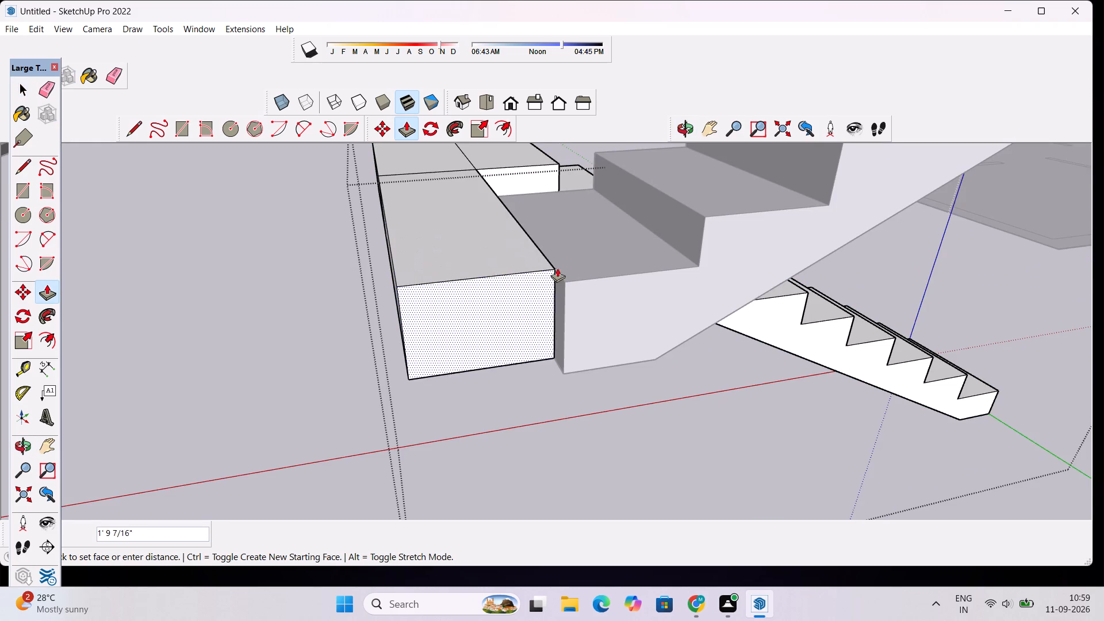
{"action": "left_click", "coordinate": [566, 279]}
{"action": "key", "text": "space"}
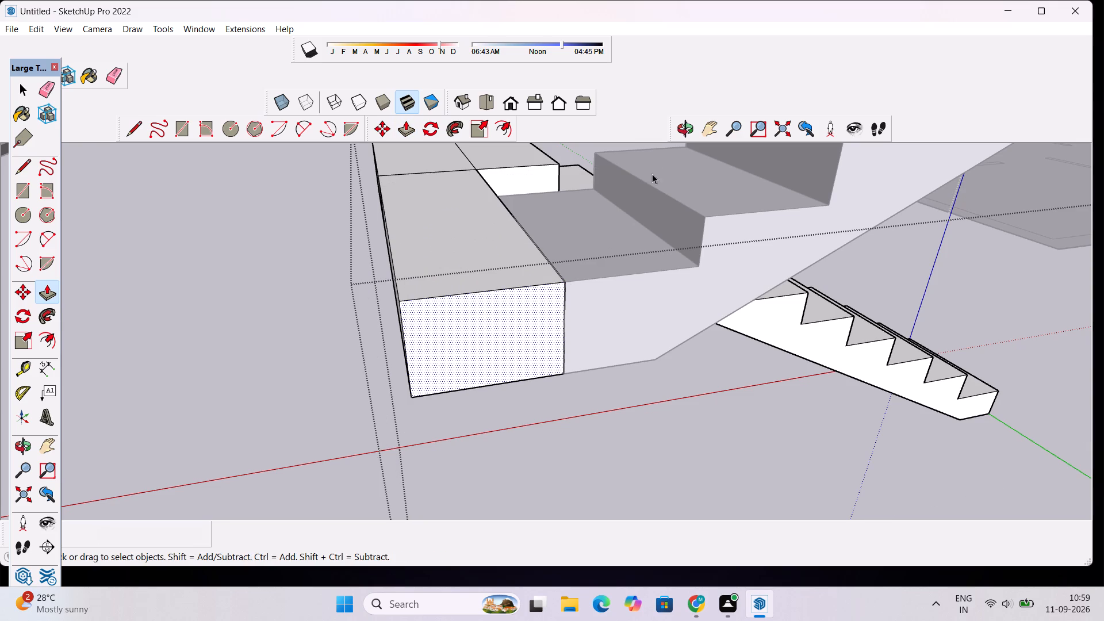
Examine the two flights and the lengthened landing from all sides, including the gap between the flights.
{"action": "left_click", "coordinate": [683, 129]}
{"action": "left_click_drag", "start_coordinate": [439, 250], "coordinate": [678, 522]}
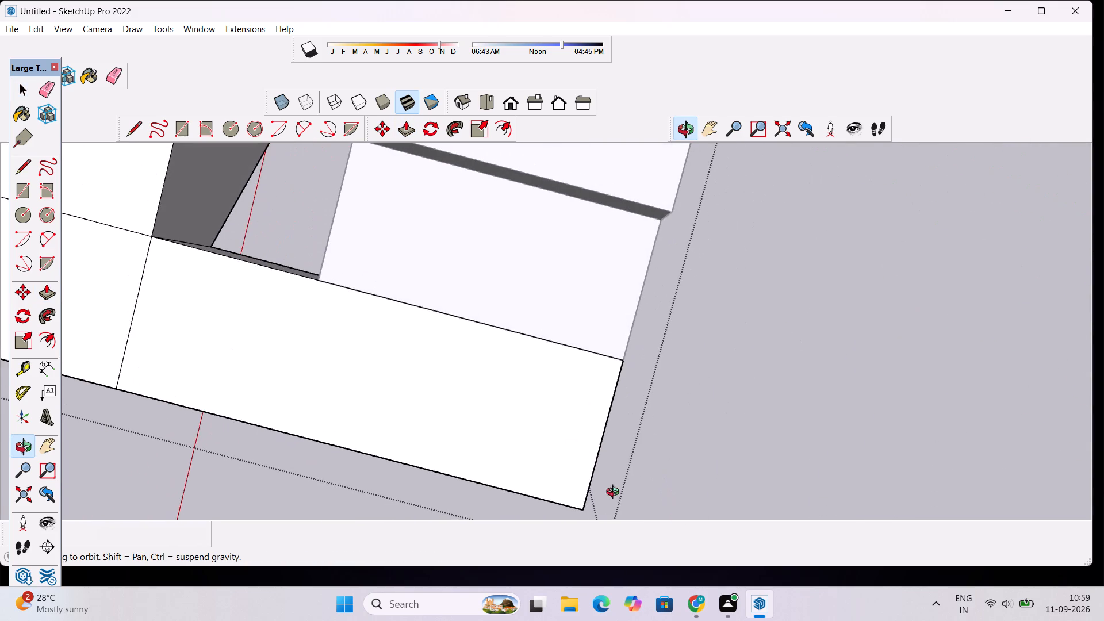
{"action": "scroll", "coordinate": [324, 380], "scroll_direction": "down", "scroll_amount": 6}
{"action": "left_click_drag", "start_coordinate": [523, 382], "coordinate": [206, 198]}
{"action": "left_click_drag", "start_coordinate": [419, 309], "coordinate": [424, 273]}
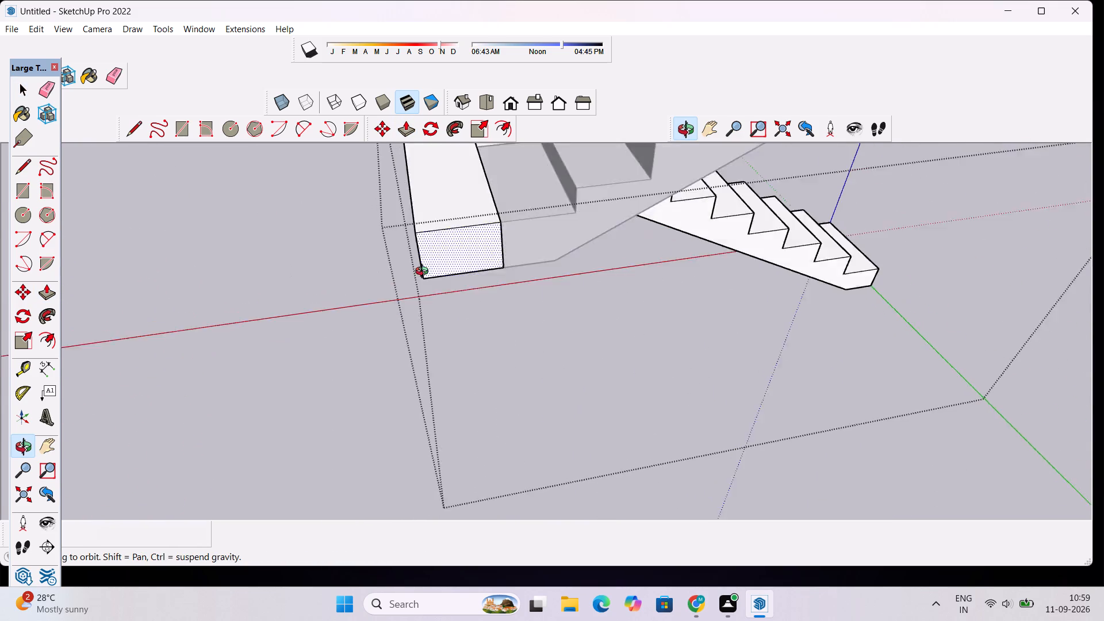
{"action": "left_click_drag", "start_coordinate": [424, 273], "coordinate": [651, 120]}
{"action": "scroll", "coordinate": [620, 240], "scroll_direction": "down", "scroll_amount": 9}
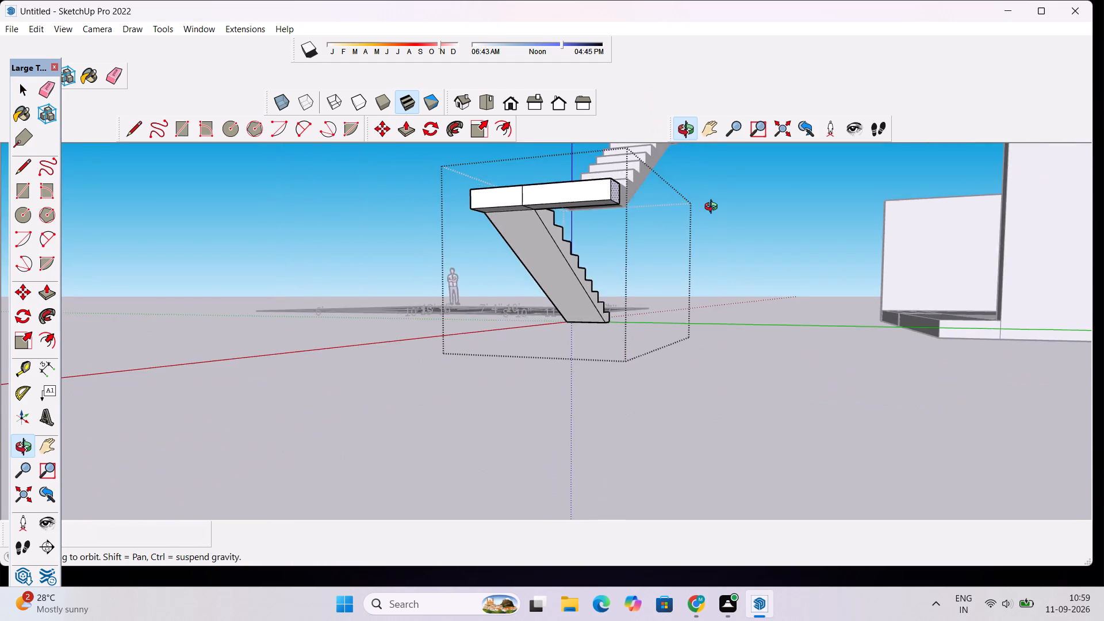
{"action": "left_click_drag", "start_coordinate": [714, 208], "coordinate": [627, 272]}
{"action": "scroll", "coordinate": [655, 228], "scroll_direction": "down", "scroll_amount": 6}
{"action": "left_click_drag", "start_coordinate": [338, 338], "coordinate": [500, 411]}
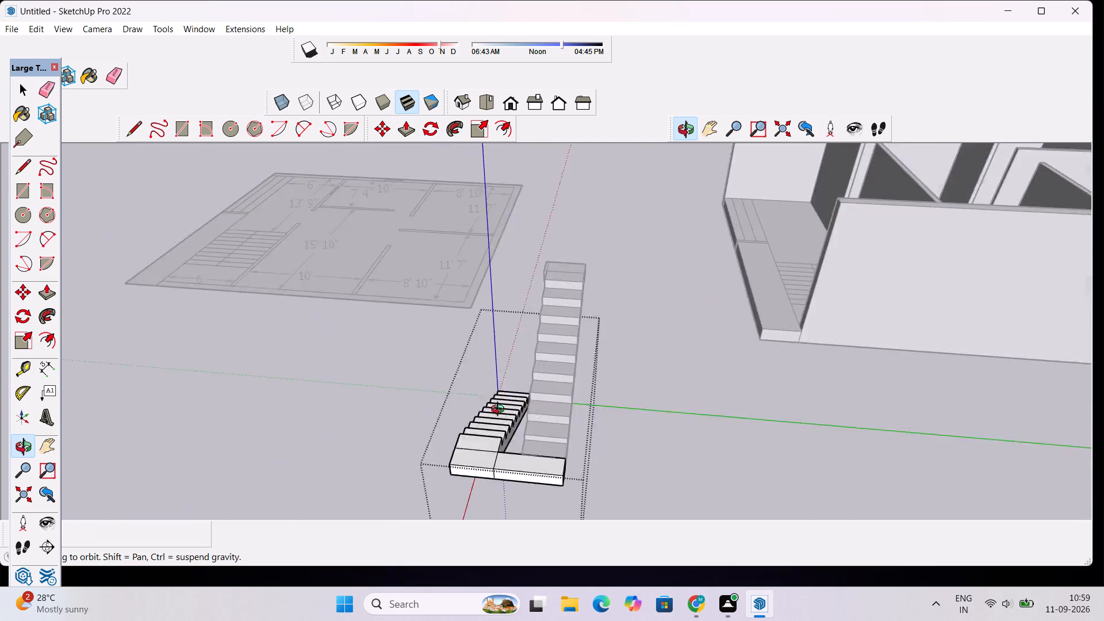
{"action": "left_click_drag", "start_coordinate": [500, 411], "coordinate": [1011, 517]}
{"action": "scroll", "coordinate": [716, 212], "scroll_direction": "up", "scroll_amount": 7}
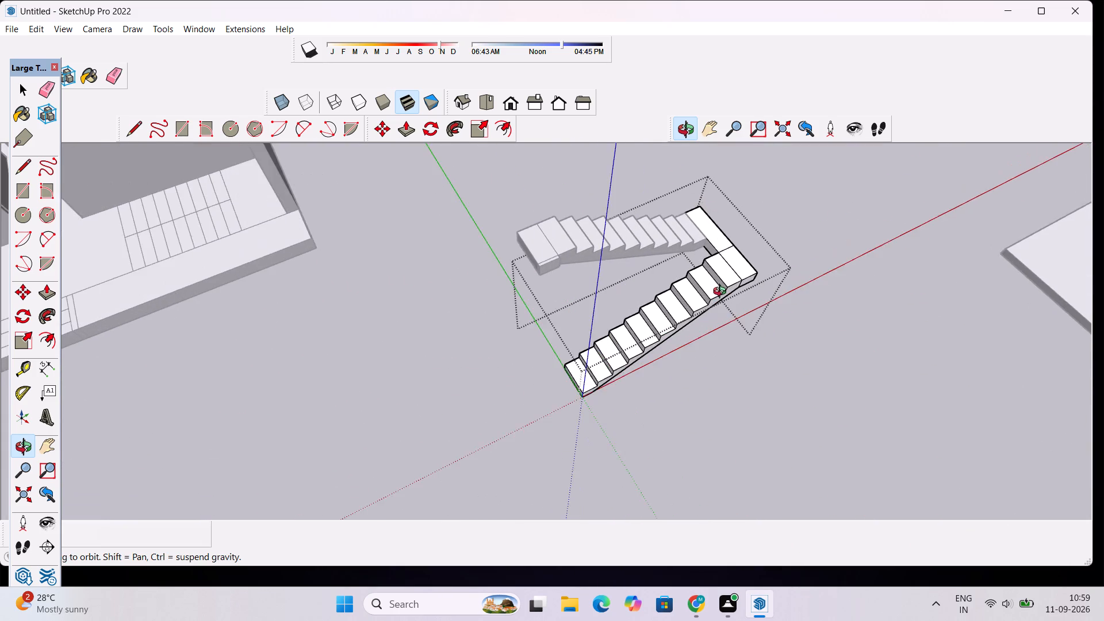
{"action": "scroll", "coordinate": [722, 293], "scroll_direction": "up", "scroll_amount": 5}
{"action": "scroll", "coordinate": [706, 158], "scroll_direction": "up", "scroll_amount": 11}
{"action": "left_click_drag", "start_coordinate": [586, 298], "coordinate": [770, 421]}
{"action": "scroll", "coordinate": [685, 159], "scroll_direction": "down", "scroll_amount": 5}
{"action": "left_click_drag", "start_coordinate": [734, 310], "coordinate": [729, 233]}
{"action": "scroll", "coordinate": [713, 227], "scroll_direction": "down", "scroll_amount": 8}
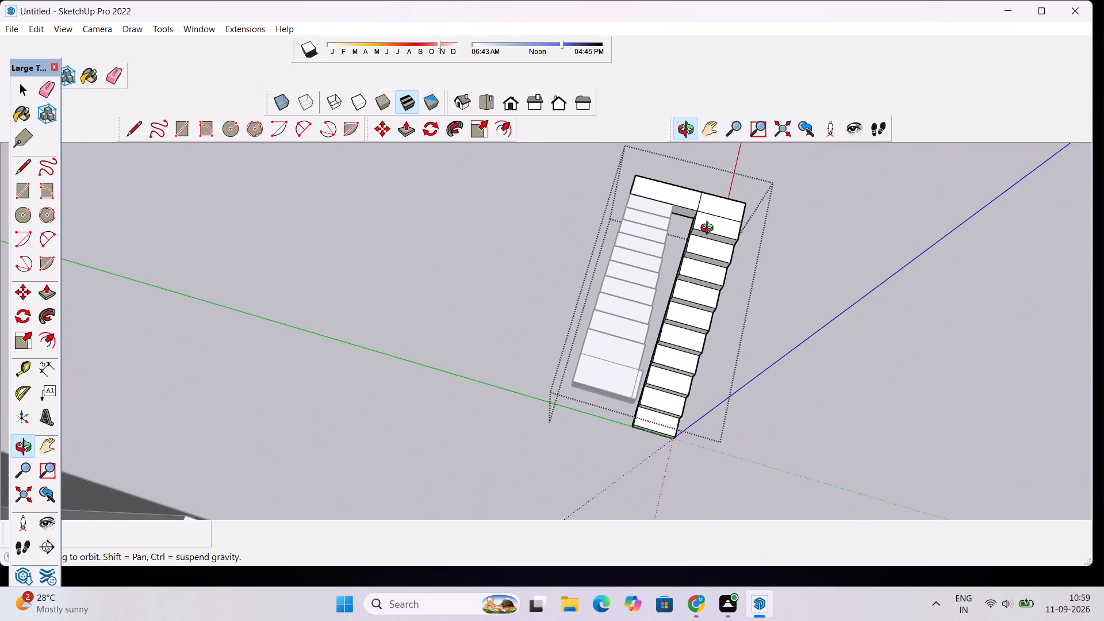
{"action": "scroll", "coordinate": [707, 242], "scroll_direction": "up", "scroll_amount": 6}
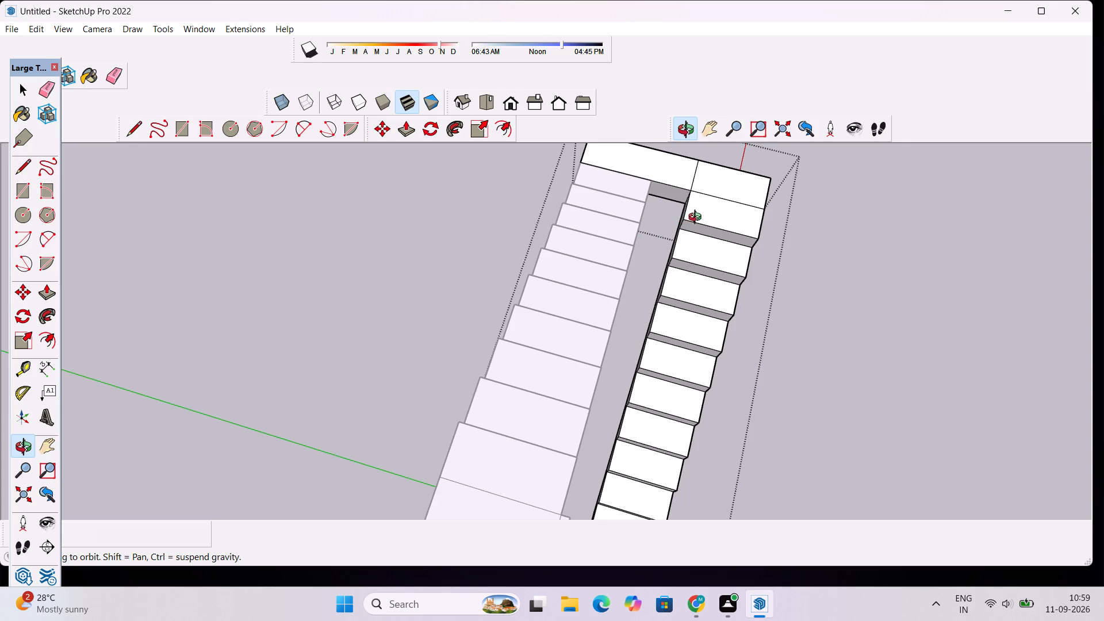
{"action": "scroll", "coordinate": [712, 213], "scroll_direction": "down", "scroll_amount": 3}
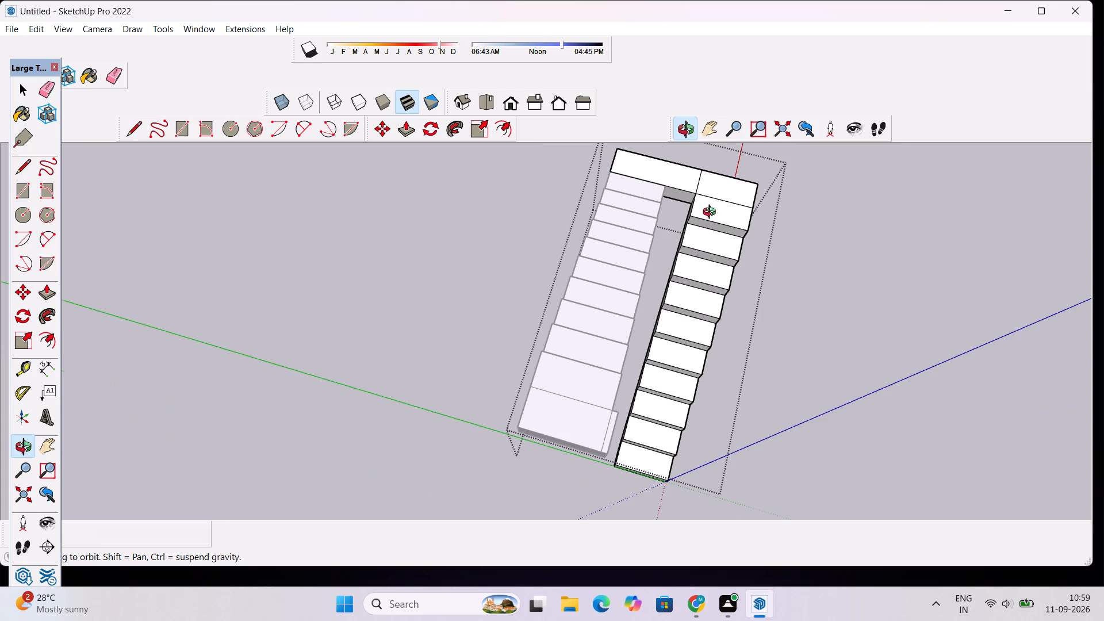
{"action": "scroll", "coordinate": [712, 213], "scroll_direction": "down", "scroll_amount": 1}
{"action": "scroll", "coordinate": [727, 185], "scroll_direction": "up", "scroll_amount": 4}
{"action": "left_click_drag", "start_coordinate": [864, 245], "coordinate": [312, 224]}
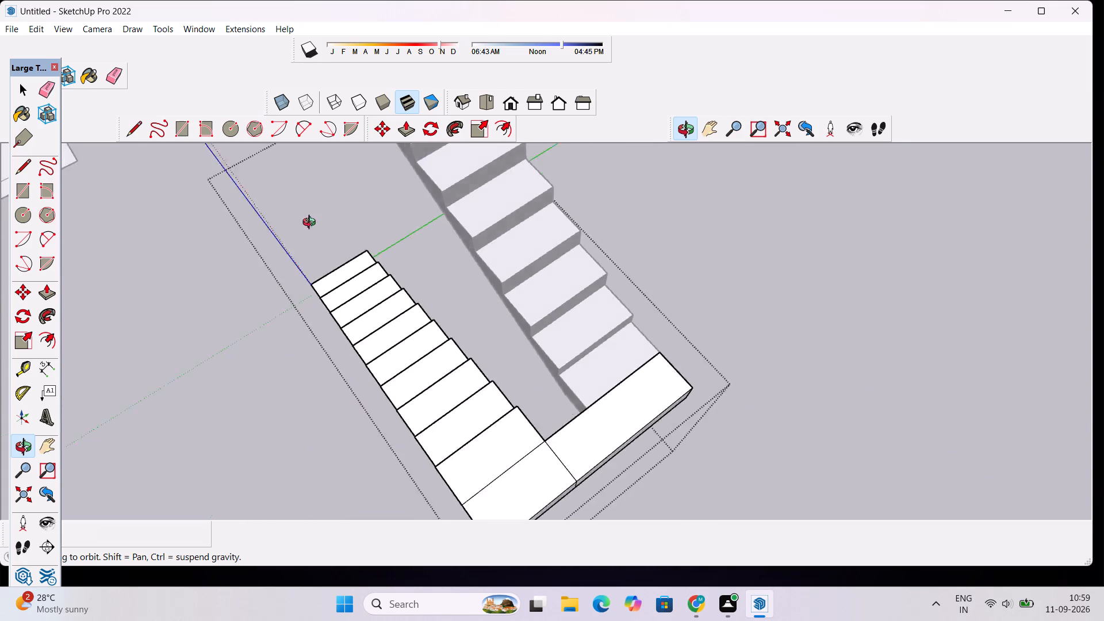
{"action": "left_click_drag", "start_coordinate": [312, 224], "coordinate": [298, 224]}
{"action": "scroll", "coordinate": [352, 240], "scroll_direction": "down", "scroll_amount": 6}
{"action": "left_click_drag", "start_coordinate": [525, 367], "coordinate": [451, 352]}
{"action": "scroll", "coordinate": [443, 341], "scroll_direction": "up", "scroll_amount": 4}
{"action": "left_click_drag", "start_coordinate": [340, 313], "coordinate": [398, 332]}
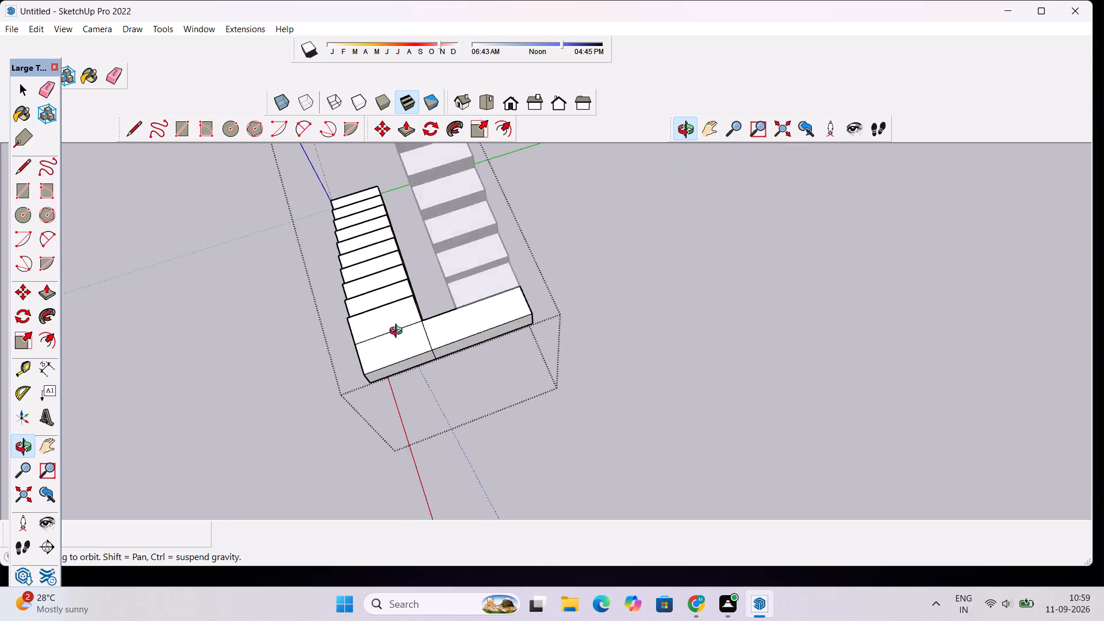
{"action": "left_click_drag", "start_coordinate": [398, 332], "coordinate": [712, 274]}
{"action": "scroll", "coordinate": [524, 354], "scroll_direction": "up", "scroll_amount": 5}
{"action": "left_click_drag", "start_coordinate": [562, 439], "coordinate": [577, 391]}
{"action": "scroll", "coordinate": [517, 361], "scroll_direction": "up", "scroll_amount": 4}
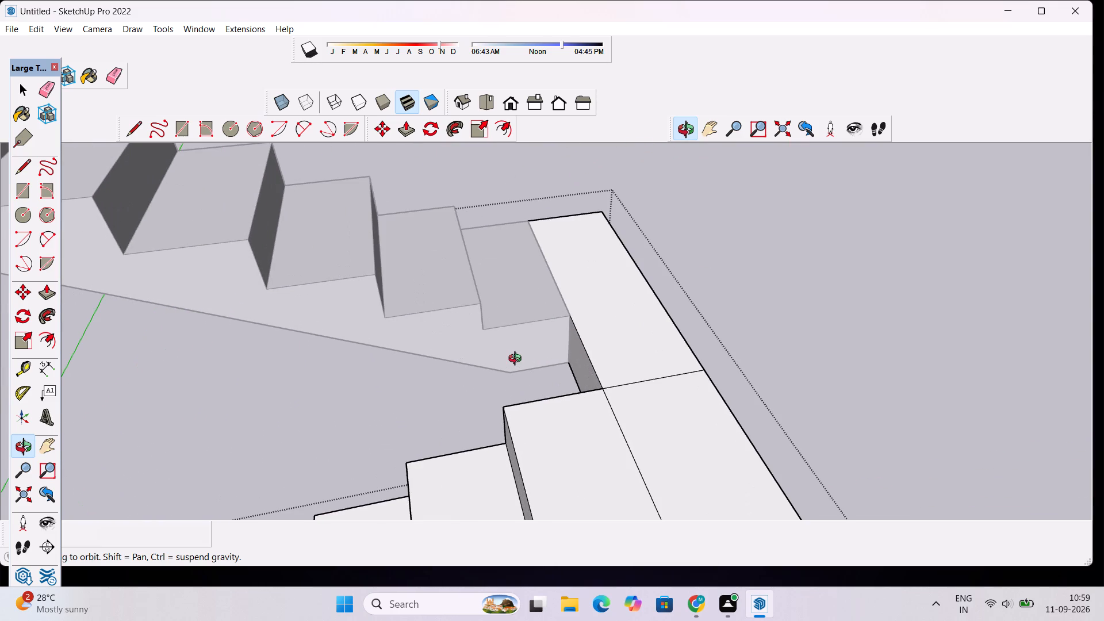
Leave the landing's group and move the rotated flight's group 8" along the landing edge towards the unrotated flight.
{"action": "key", "text": "space"}
{"action": "left_click", "coordinate": [708, 289]}
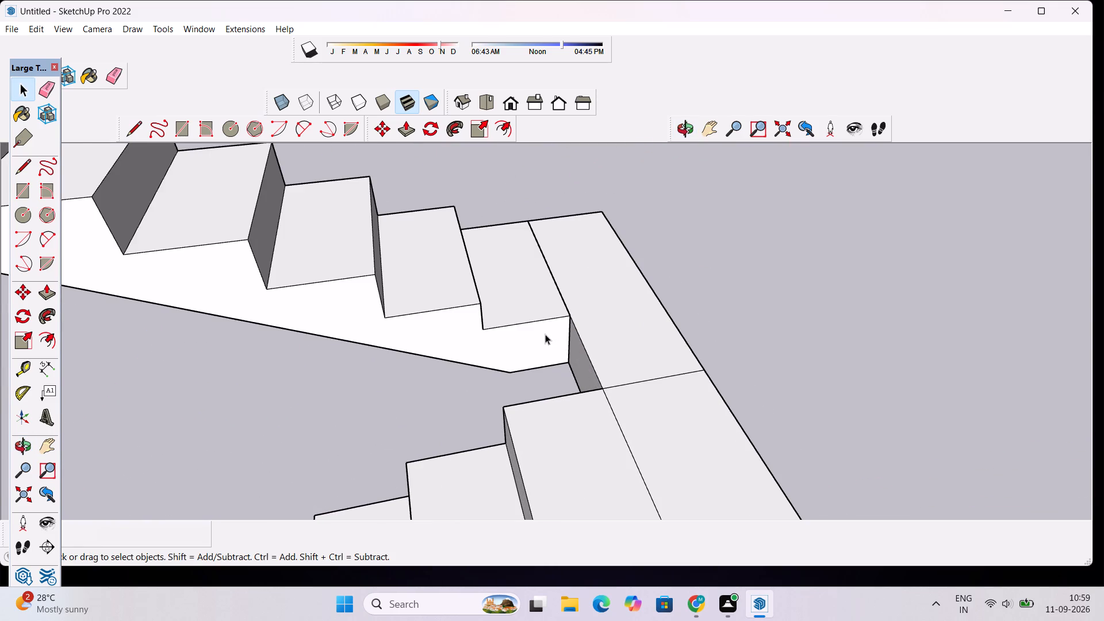
{"action": "scroll", "coordinate": [543, 341], "scroll_direction": "down", "scroll_amount": 5}
{"action": "scroll", "coordinate": [543, 341], "scroll_direction": "up", "scroll_amount": 6}
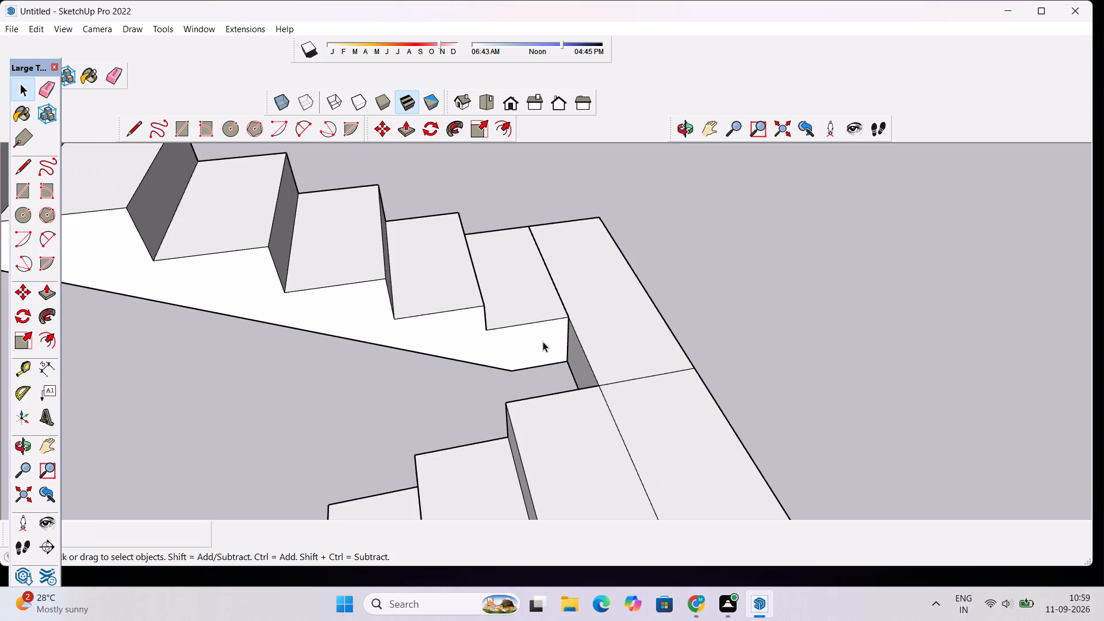
{"action": "left_click", "coordinate": [543, 342]}
{"action": "key", "text": "m"}
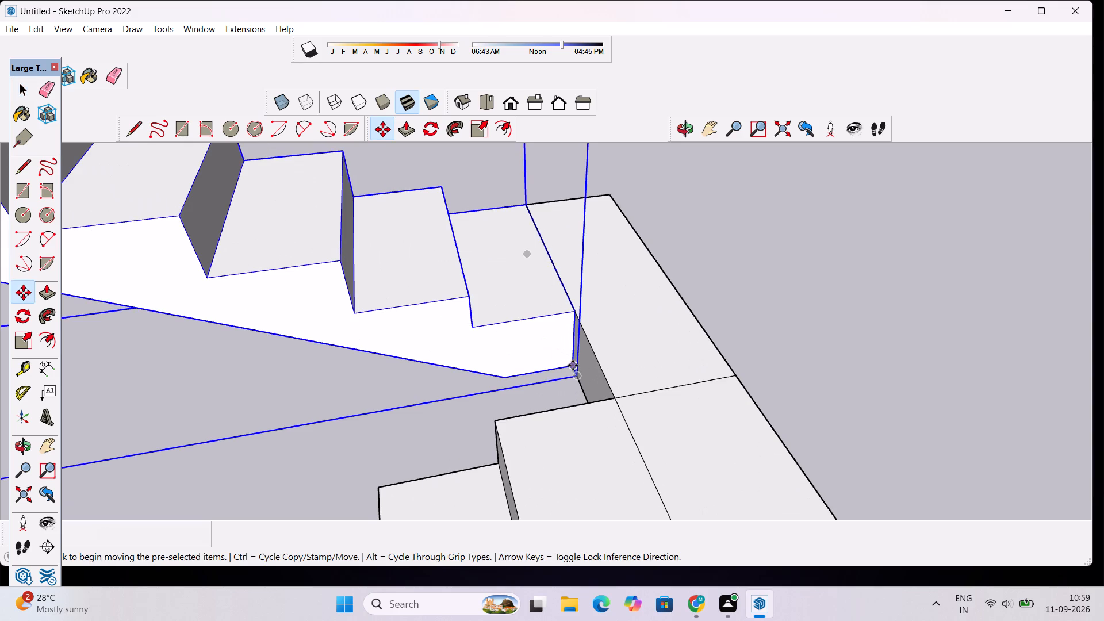
{"action": "scroll", "coordinate": [573, 365], "scroll_direction": "up", "scroll_amount": 3}
{"action": "left_click", "coordinate": [683, 135]}
{"action": "left_click_drag", "start_coordinate": [541, 267], "coordinate": [611, 270]}
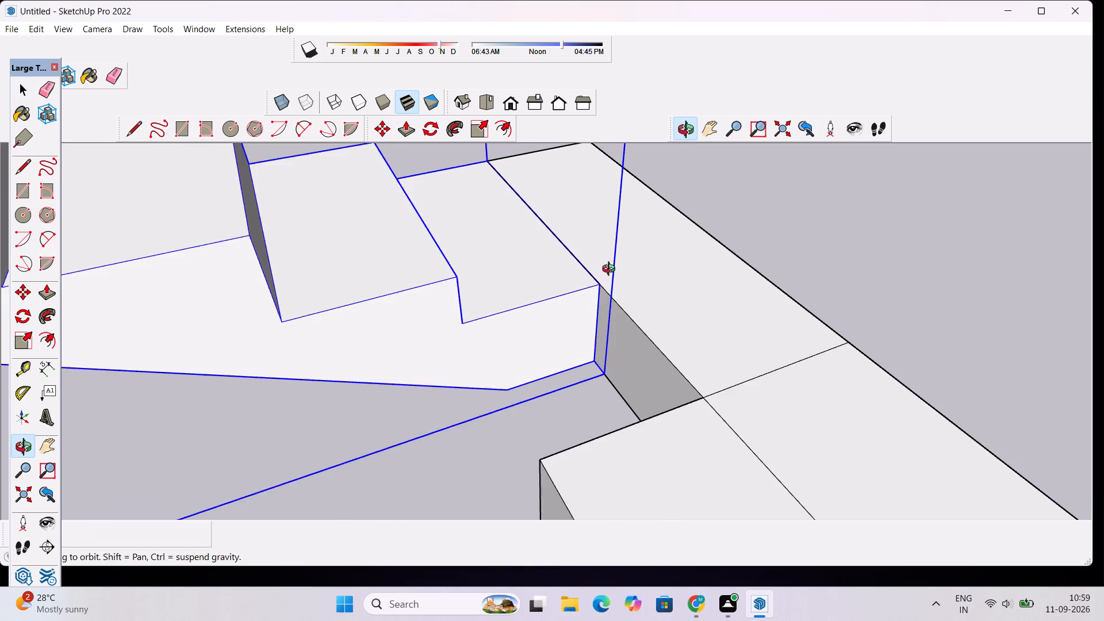
{"action": "left_click_drag", "start_coordinate": [611, 270], "coordinate": [651, 246]}
{"action": "key", "text": "m"}
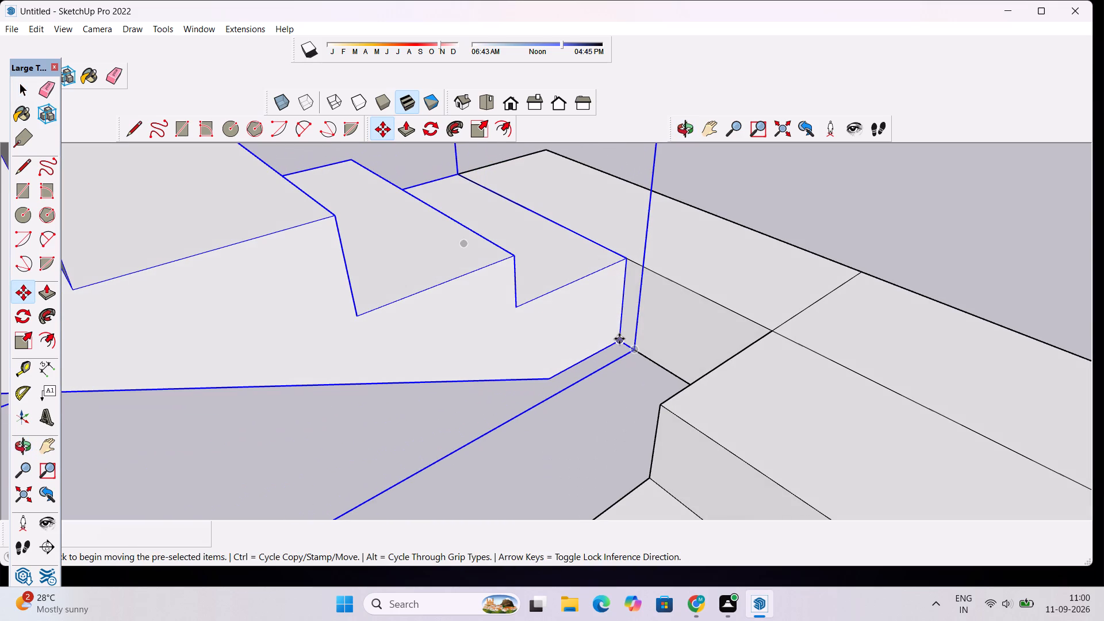
{"action": "left_click", "coordinate": [619, 339]}
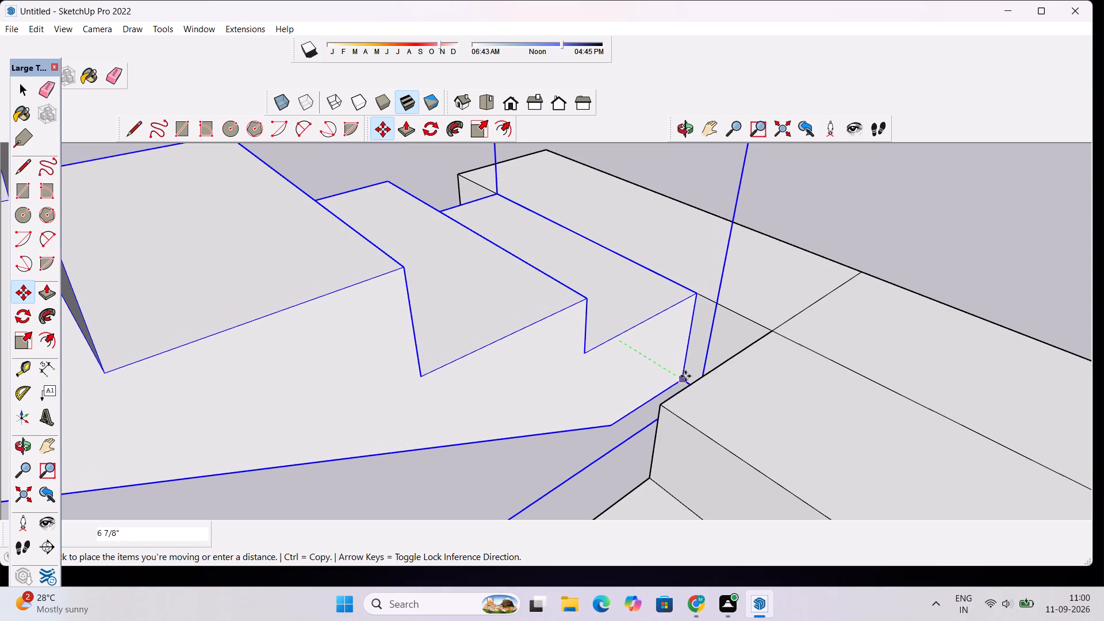
{"action": "left_click", "coordinate": [688, 379]}
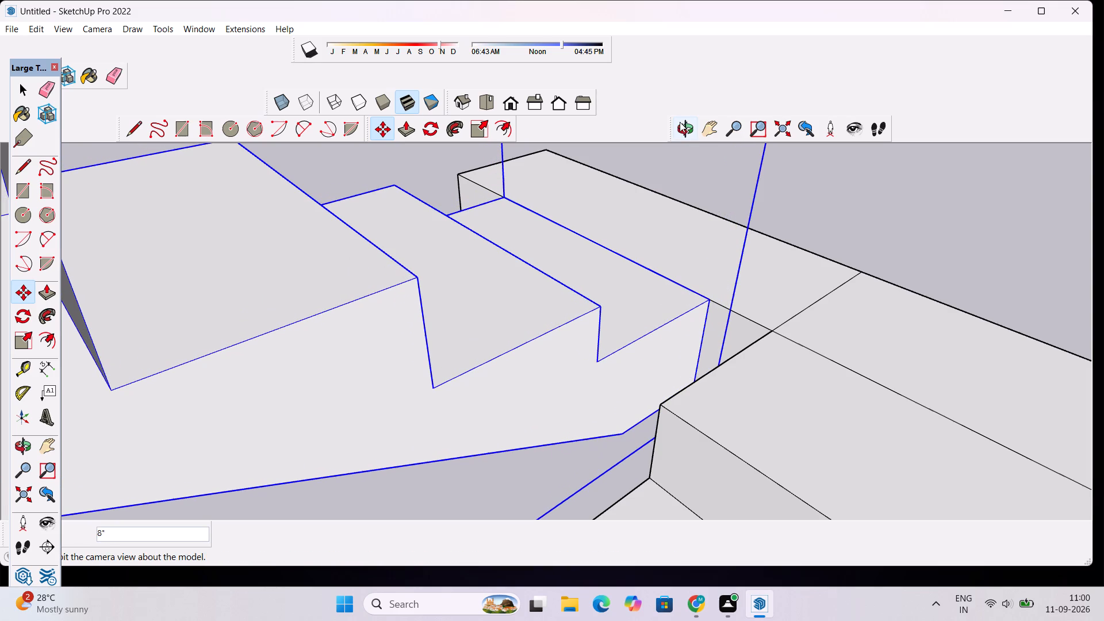
Examine the narrowed gap between the flights and the landing's end beside the moved flight.
{"action": "left_click", "coordinate": [680, 122]}
{"action": "left_click_drag", "start_coordinate": [760, 206], "coordinate": [447, 230]}
{"action": "scroll", "coordinate": [446, 232], "scroll_direction": "down", "scroll_amount": 6}
{"action": "left_click_drag", "start_coordinate": [646, 290], "coordinate": [431, 409]}
{"action": "scroll", "coordinate": [431, 339], "scroll_direction": "down", "scroll_amount": 6}
{"action": "left_click_drag", "start_coordinate": [406, 365], "coordinate": [425, 300]}
{"action": "scroll", "coordinate": [434, 280], "scroll_direction": "up", "scroll_amount": 5}
{"action": "left_click_drag", "start_coordinate": [595, 322], "coordinate": [416, 420]}
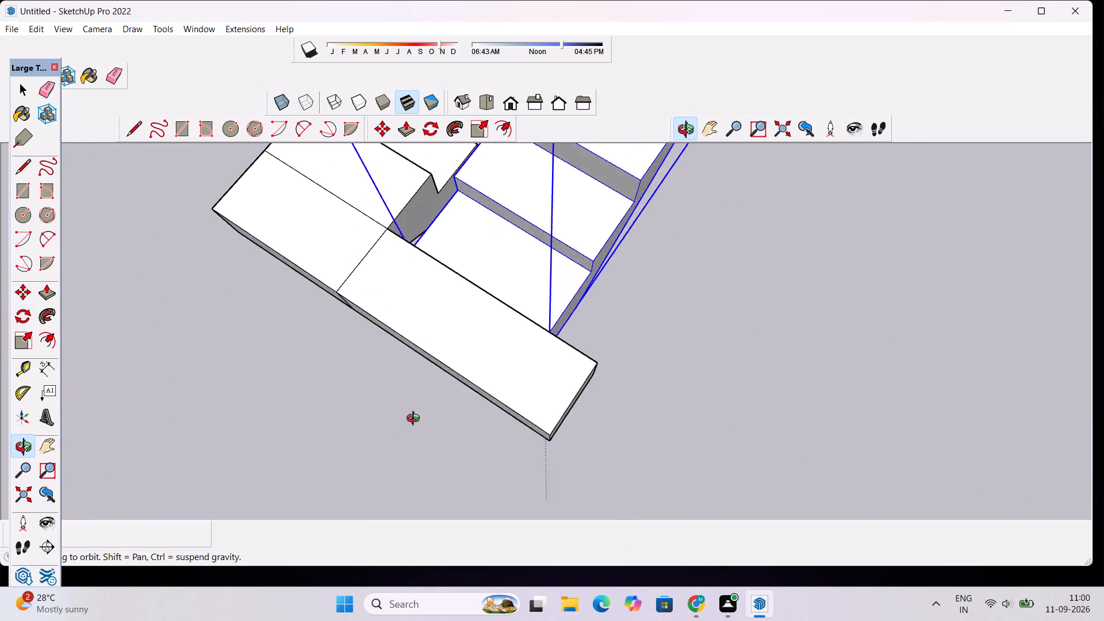
{"action": "left_click_drag", "start_coordinate": [416, 420], "coordinate": [22, 213]}
{"action": "scroll", "coordinate": [565, 385], "scroll_direction": "up", "scroll_amount": 6}
{"action": "left_click_drag", "start_coordinate": [474, 346], "coordinate": [547, 359]}
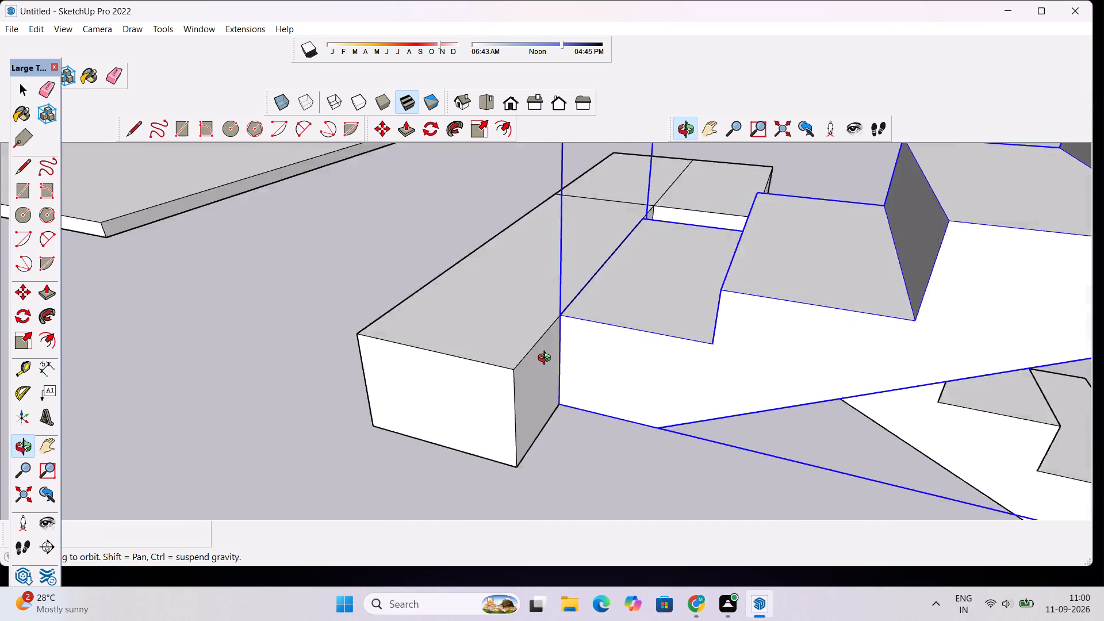
{"action": "left_click_drag", "start_coordinate": [547, 359], "coordinate": [1087, 397]}
{"action": "scroll", "coordinate": [273, 323], "scroll_direction": "down", "scroll_amount": 5}
{"action": "scroll", "coordinate": [212, 271], "scroll_direction": "up", "scroll_amount": 5}
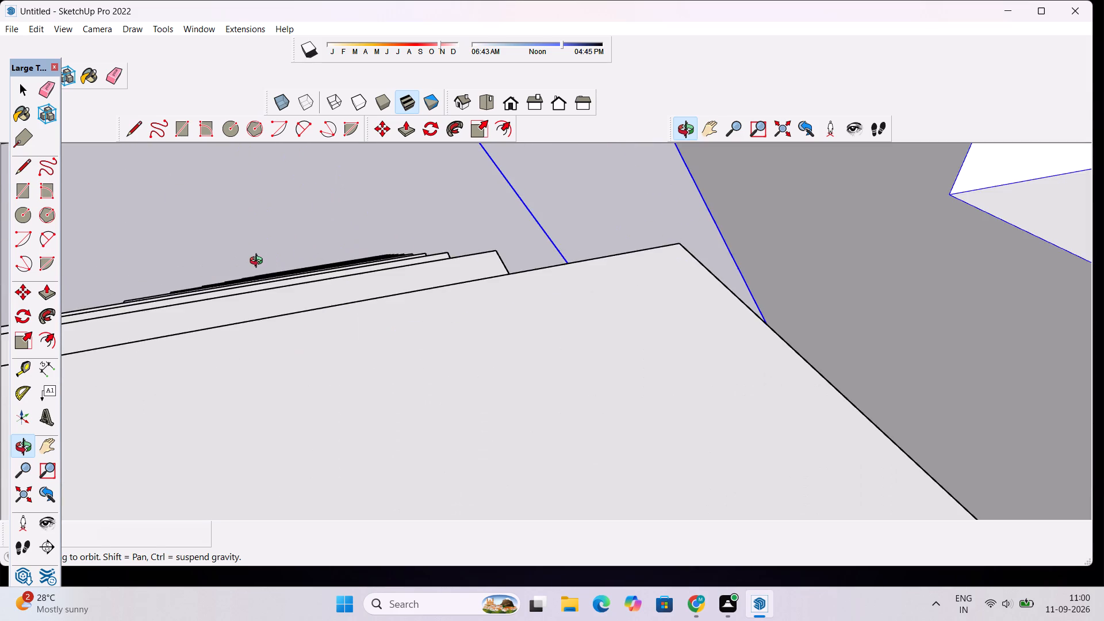
{"action": "scroll", "coordinate": [259, 262], "scroll_direction": "down", "scroll_amount": 5}
{"action": "scroll", "coordinate": [445, 305], "scroll_direction": "up", "scroll_amount": 1}
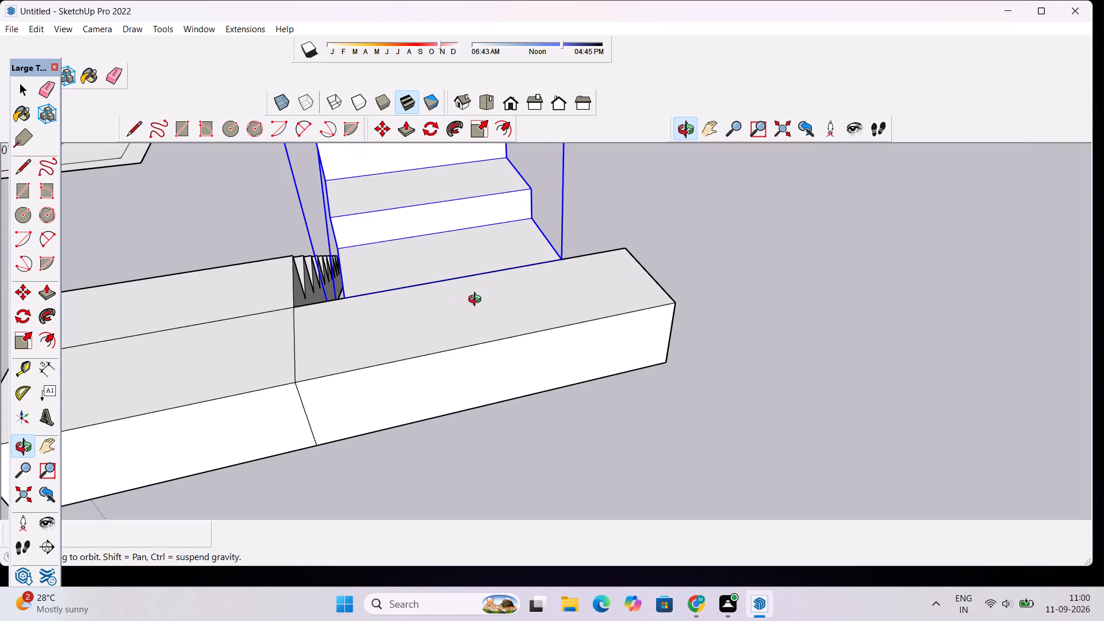
Inside the unrotated flight's group, push the landing's end face back 8" to the outer corner of the moved flight's bottom step.
{"action": "left_click_drag", "start_coordinate": [691, 266], "coordinate": [304, 269]}
{"action": "key", "text": "space"}
{"action": "left_click", "coordinate": [577, 403]}
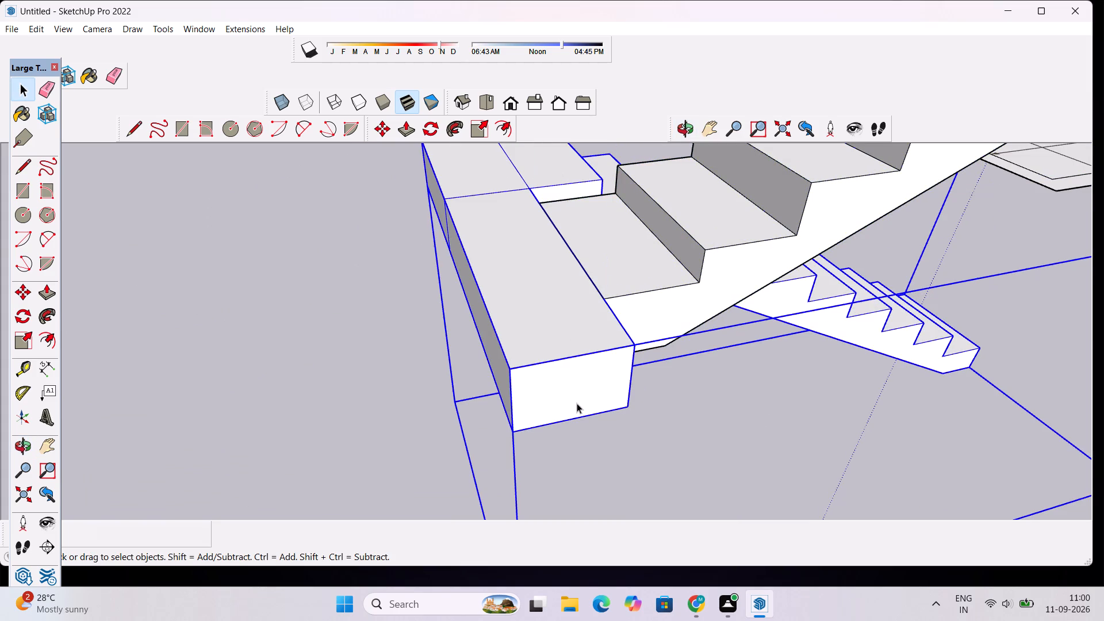
{"action": "triple_click", "coordinate": [574, 386]}
{"action": "left_click", "coordinate": [606, 386]}
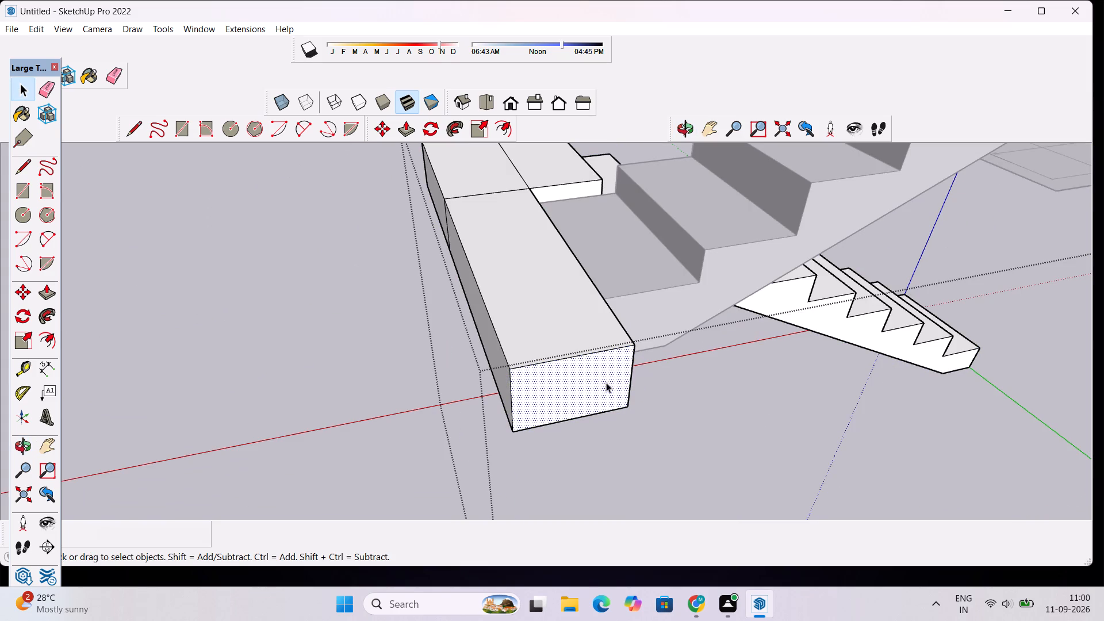
{"action": "key", "text": "p"}
{"action": "left_click", "coordinate": [627, 366]}
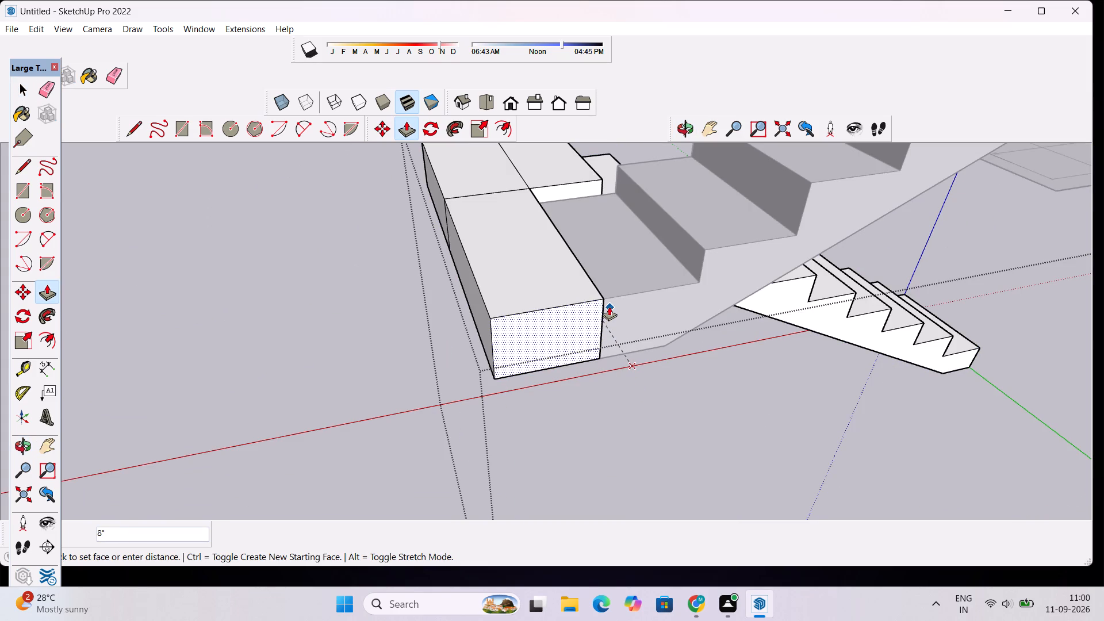
{"action": "left_click", "coordinate": [608, 302]}
Examine the landing's shortened end beside the rotated flight's bottom step and leave the group.
{"action": "left_click", "coordinate": [687, 121]}
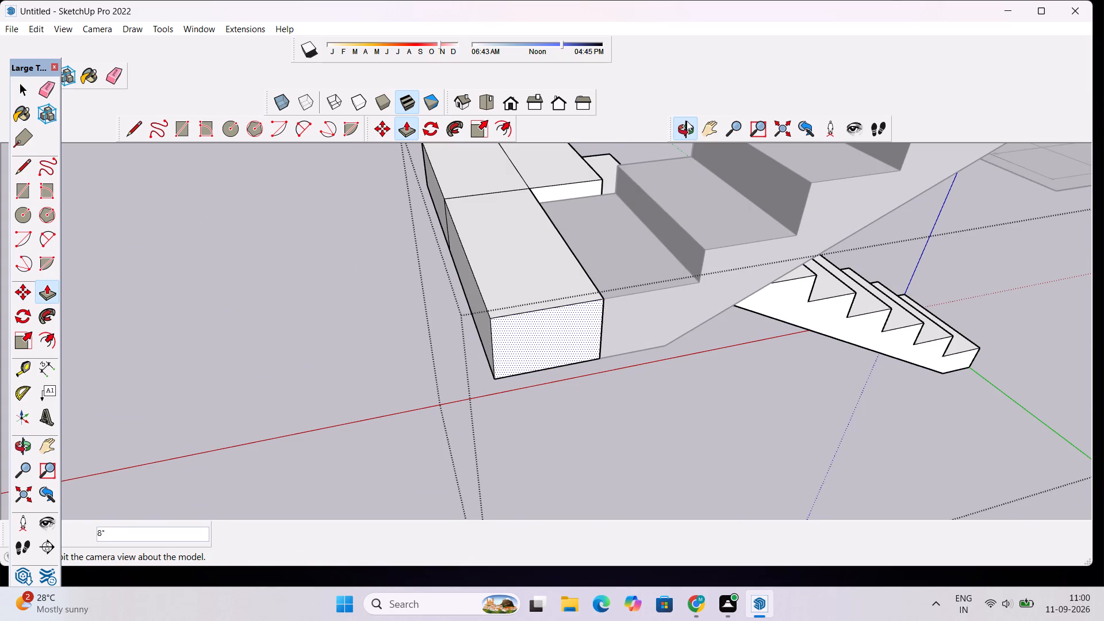
{"action": "left_click_drag", "start_coordinate": [534, 297], "coordinate": [889, 600]}
{"action": "scroll", "coordinate": [562, 426], "scroll_direction": "down", "scroll_amount": 5}
{"action": "left_click_drag", "start_coordinate": [636, 451], "coordinate": [320, 435]}
{"action": "scroll", "coordinate": [471, 328], "scroll_direction": "down", "scroll_amount": 6}
{"action": "left_click_drag", "start_coordinate": [419, 320], "coordinate": [404, 144]}
{"action": "left_click_drag", "start_coordinate": [537, 427], "coordinate": [497, 300]}
{"action": "left_click_drag", "start_coordinate": [696, 369], "coordinate": [339, 323]}
{"action": "scroll", "coordinate": [428, 223], "scroll_direction": "up", "scroll_amount": 6}
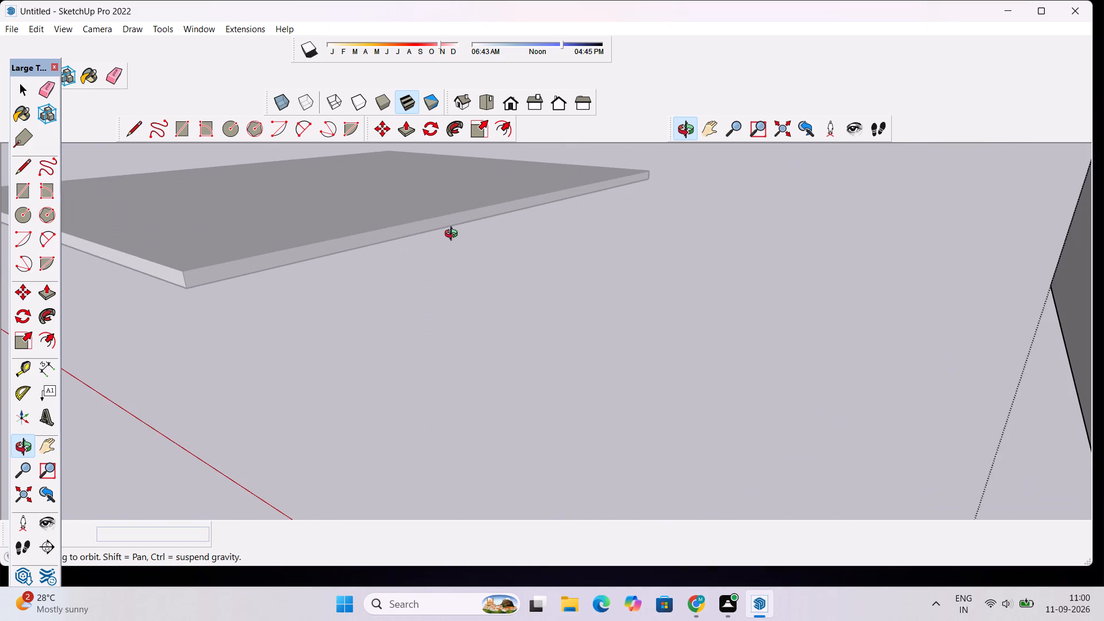
{"action": "scroll", "coordinate": [455, 235], "scroll_direction": "down", "scroll_amount": 13}
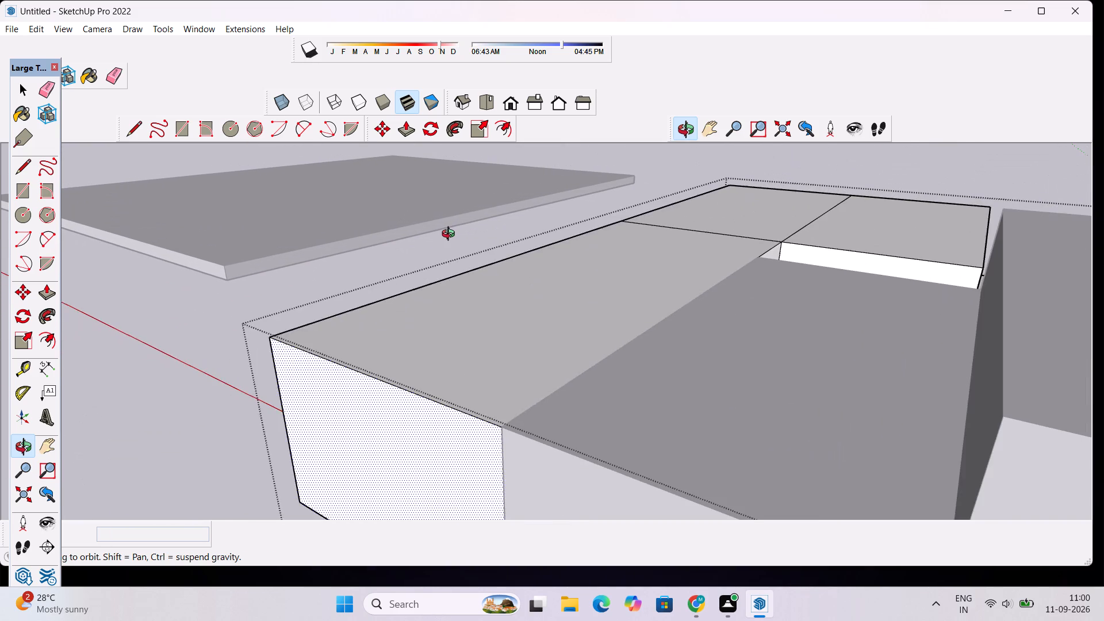
{"action": "scroll", "coordinate": [735, 311], "scroll_direction": "down", "scroll_amount": 3}
{"action": "scroll", "coordinate": [668, 360], "scroll_direction": "up", "scroll_amount": 1}
{"action": "key", "text": "space"}
{"action": "left_click", "coordinate": [292, 427]}
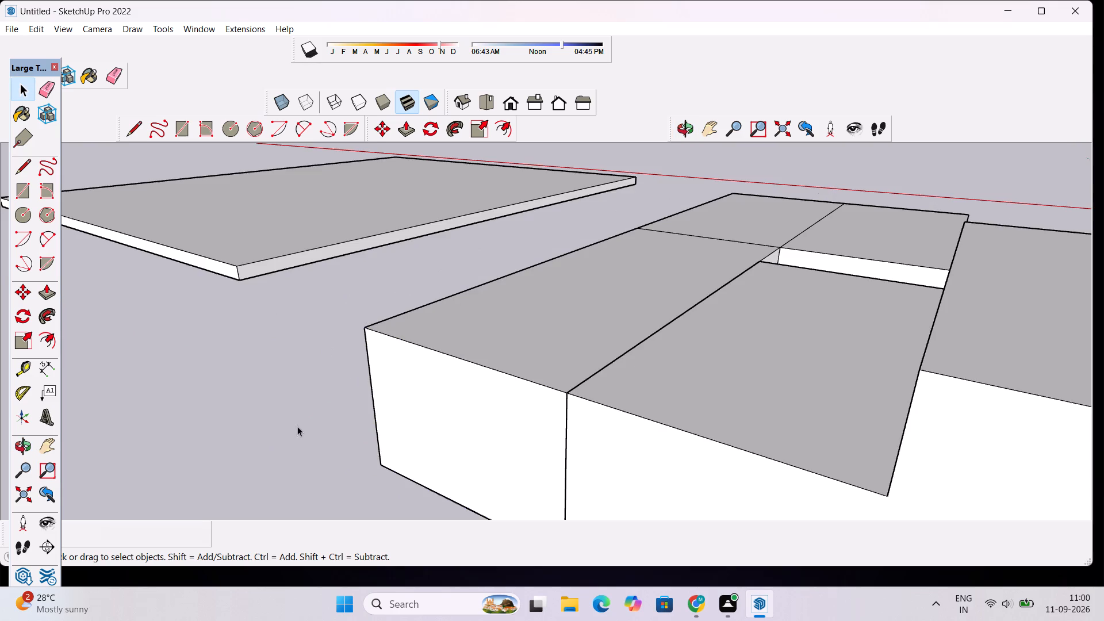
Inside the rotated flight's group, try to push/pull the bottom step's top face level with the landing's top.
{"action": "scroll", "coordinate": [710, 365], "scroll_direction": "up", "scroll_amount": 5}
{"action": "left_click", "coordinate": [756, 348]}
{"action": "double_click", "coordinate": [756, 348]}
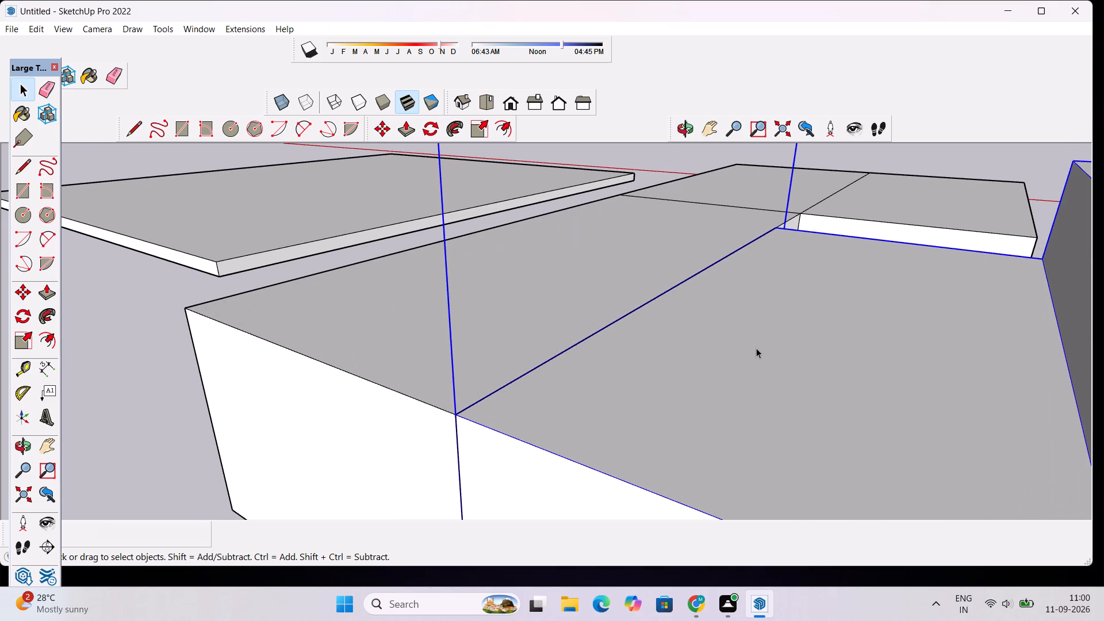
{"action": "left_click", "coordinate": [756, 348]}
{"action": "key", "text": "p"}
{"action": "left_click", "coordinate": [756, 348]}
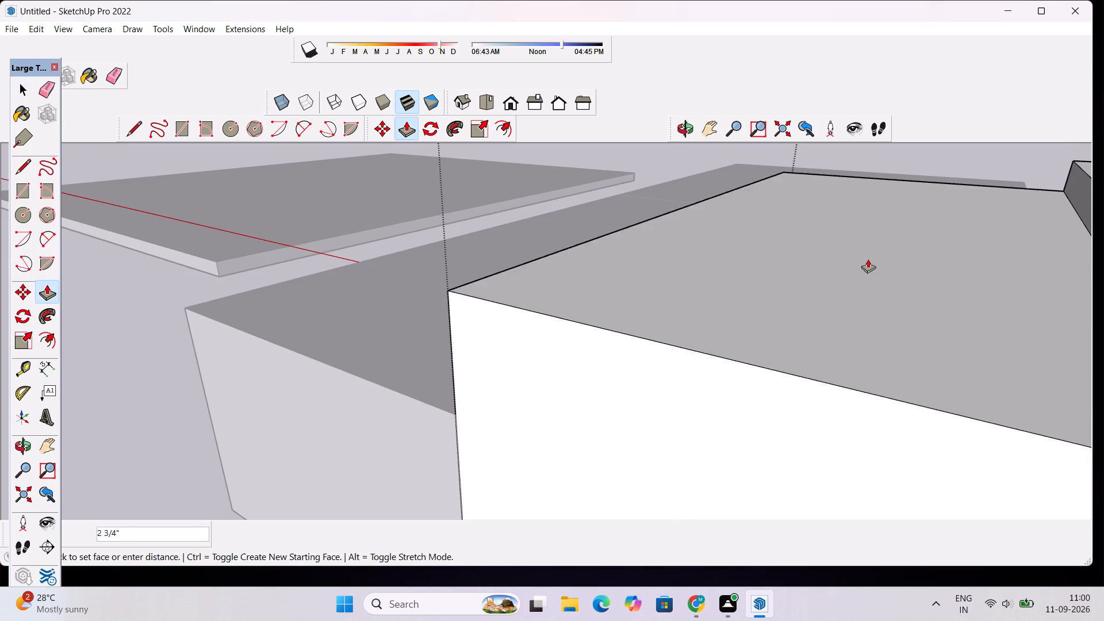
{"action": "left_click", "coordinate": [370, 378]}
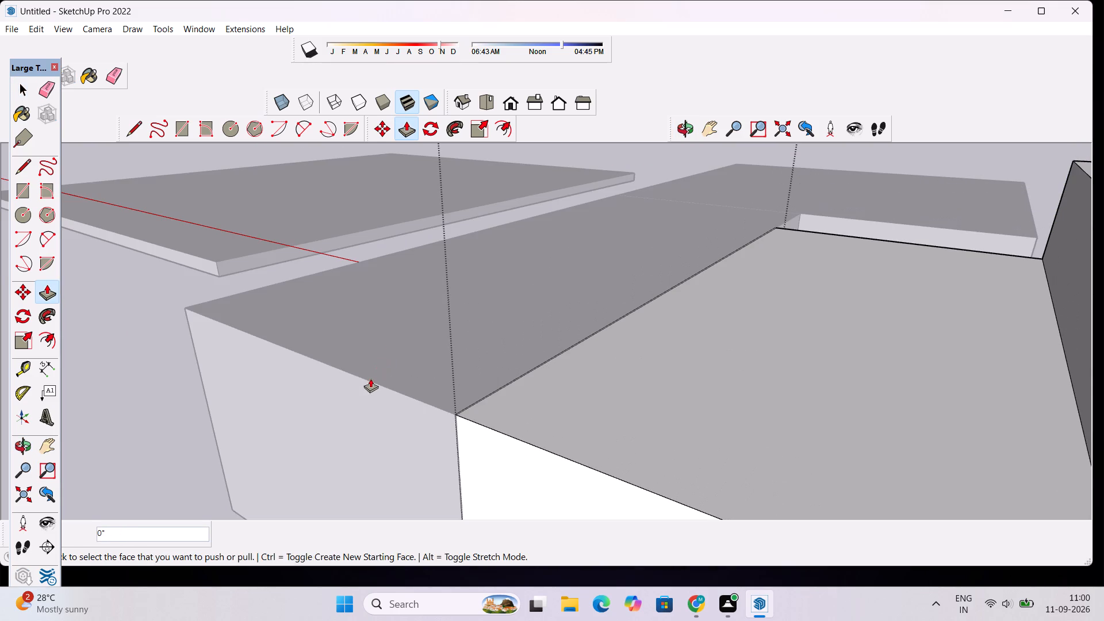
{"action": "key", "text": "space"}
Examine the joint between the landing and both flights from several sides, and leave the rotated flight's group.
{"action": "scroll", "coordinate": [411, 315], "scroll_direction": "down", "scroll_amount": 4}
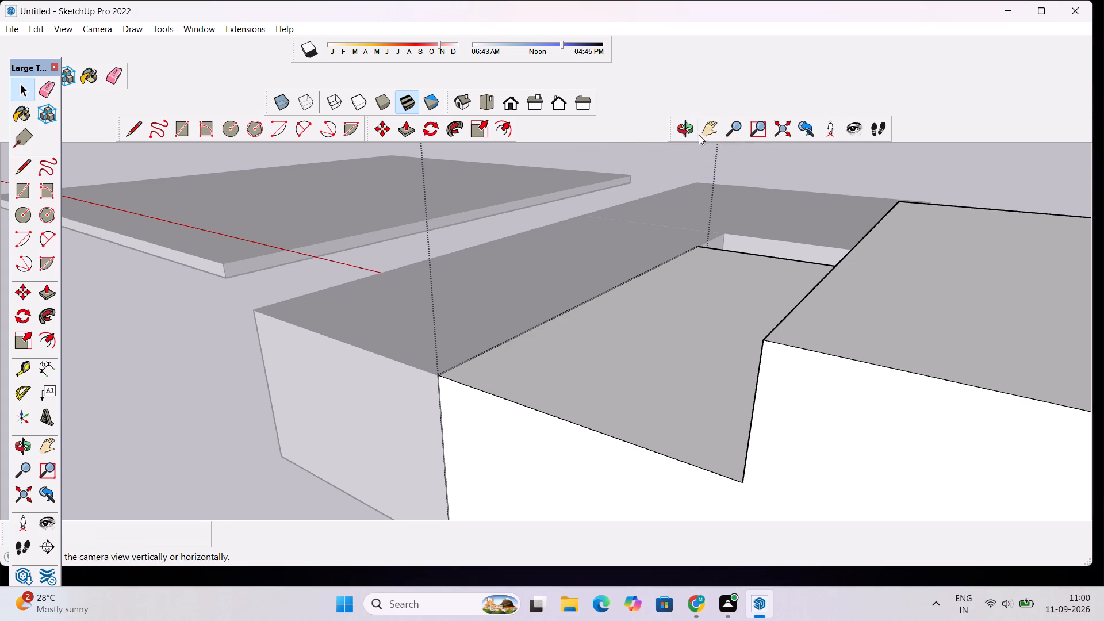
{"action": "left_click", "coordinate": [686, 133]}
{"action": "left_click_drag", "start_coordinate": [490, 236], "coordinate": [643, 318]}
{"action": "scroll", "coordinate": [644, 317], "scroll_direction": "down", "scroll_amount": 4}
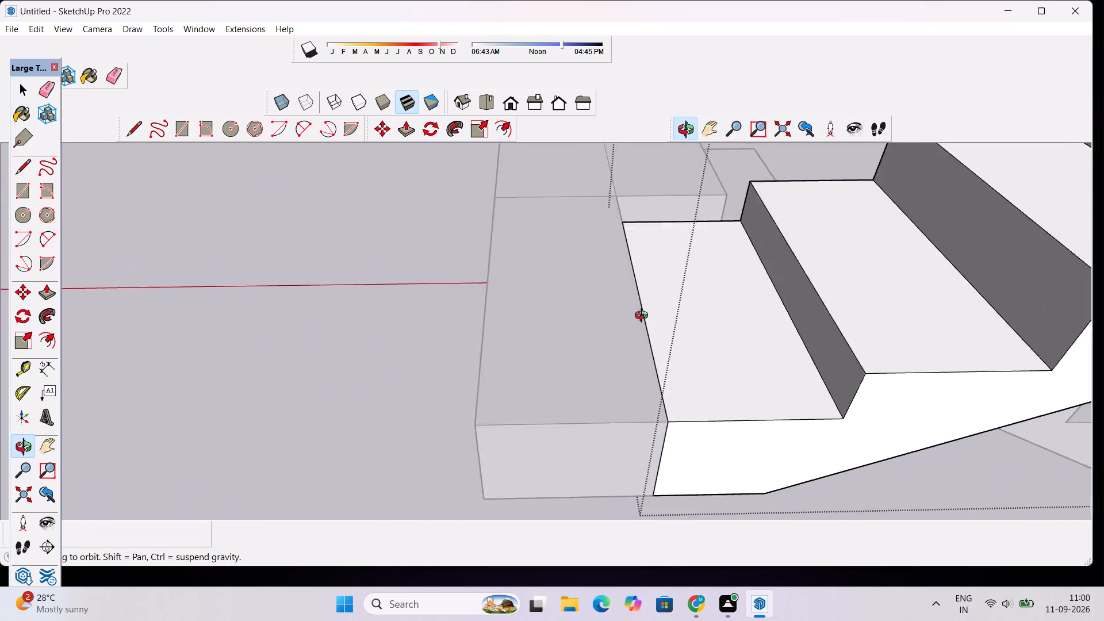
{"action": "scroll", "coordinate": [644, 317], "scroll_direction": "down", "scroll_amount": 8}
{"action": "left_click_drag", "start_coordinate": [716, 224], "coordinate": [247, 231]}
{"action": "scroll", "coordinate": [303, 232], "scroll_direction": "down", "scroll_amount": 10}
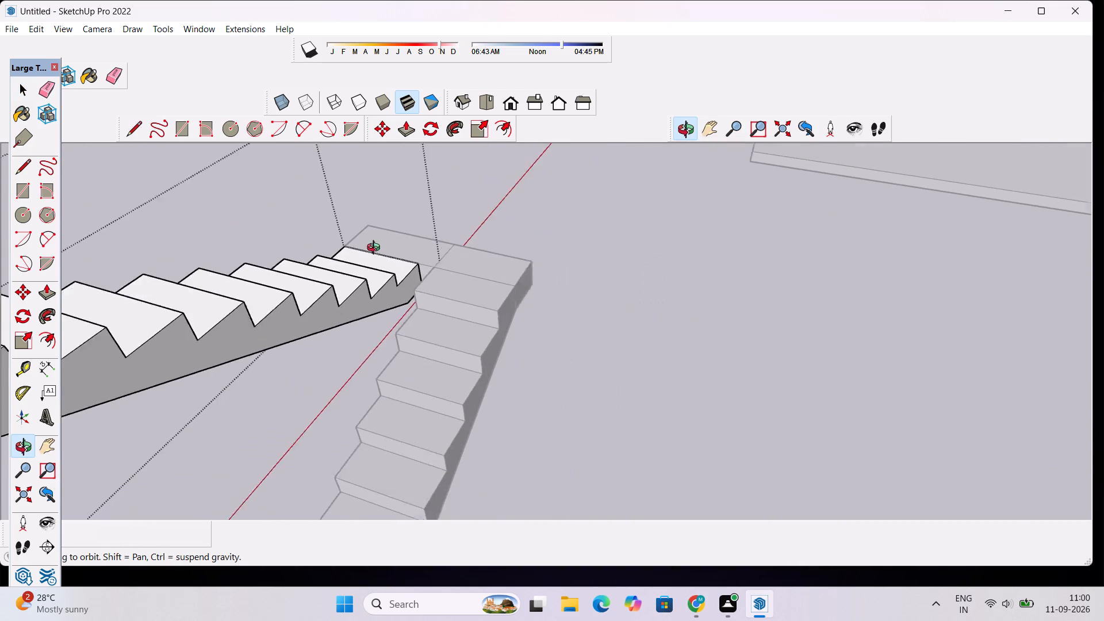
{"action": "scroll", "coordinate": [376, 249], "scroll_direction": "down", "scroll_amount": 2}
{"action": "scroll", "coordinate": [402, 278], "scroll_direction": "up", "scroll_amount": 10}
{"action": "left_click_drag", "start_coordinate": [323, 258], "coordinate": [710, 272]}
{"action": "scroll", "coordinate": [709, 271], "scroll_direction": "down", "scroll_amount": 4}
{"action": "left_click_drag", "start_coordinate": [428, 324], "coordinate": [697, 436]}
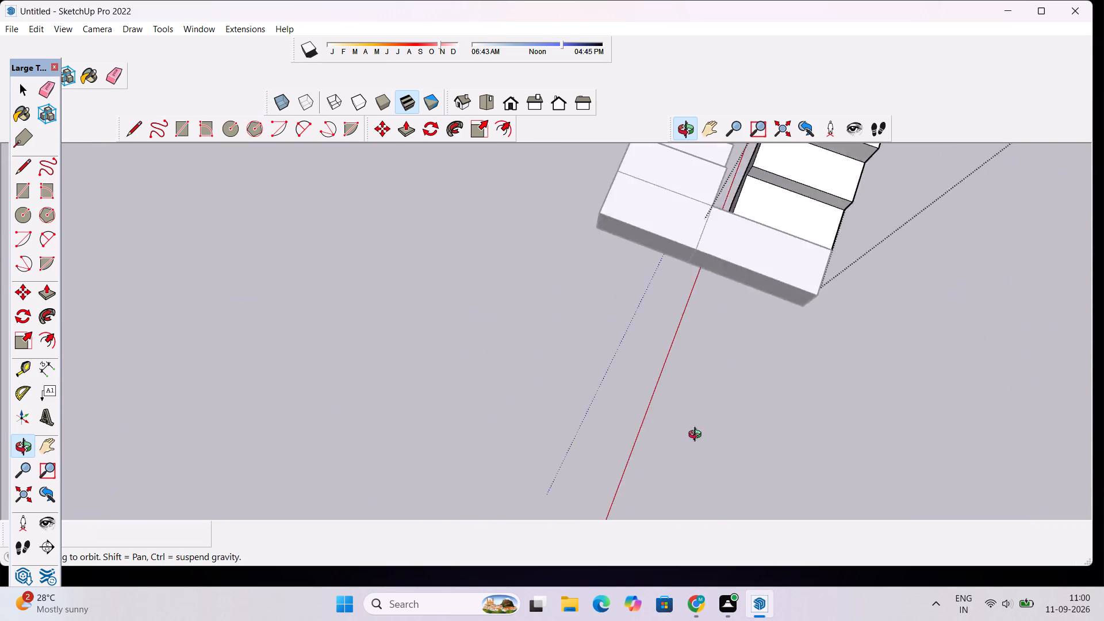
{"action": "left_click_drag", "start_coordinate": [697, 436], "coordinate": [414, 331]}
{"action": "left_click_drag", "start_coordinate": [938, 363], "coordinate": [514, 359]}
{"action": "left_click_drag", "start_coordinate": [699, 356], "coordinate": [614, 356]}
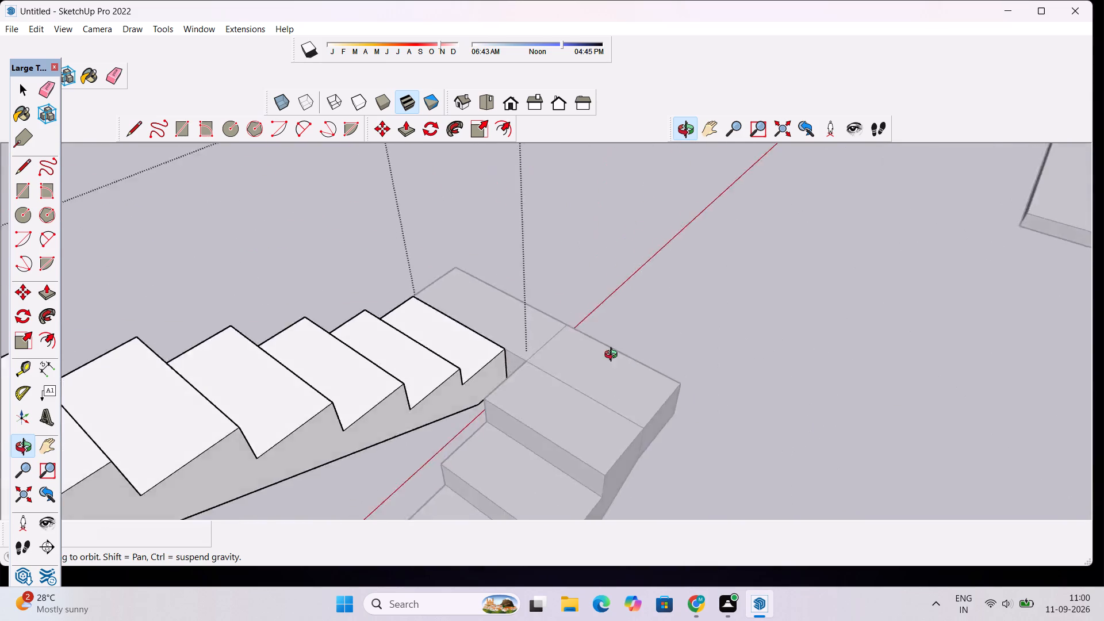
{"action": "left_click_drag", "start_coordinate": [614, 356], "coordinate": [595, 353]}
{"action": "scroll", "coordinate": [289, 314], "scroll_direction": "down", "scroll_amount": 11}
{"action": "scroll", "coordinate": [453, 315], "scroll_direction": "up", "scroll_amount": 7}
{"action": "scroll", "coordinate": [363, 315], "scroll_direction": "up", "scroll_amount": 13}
{"action": "scroll", "coordinate": [310, 310], "scroll_direction": "up", "scroll_amount": 12}
{"action": "scroll", "coordinate": [327, 308], "scroll_direction": "down", "scroll_amount": 5}
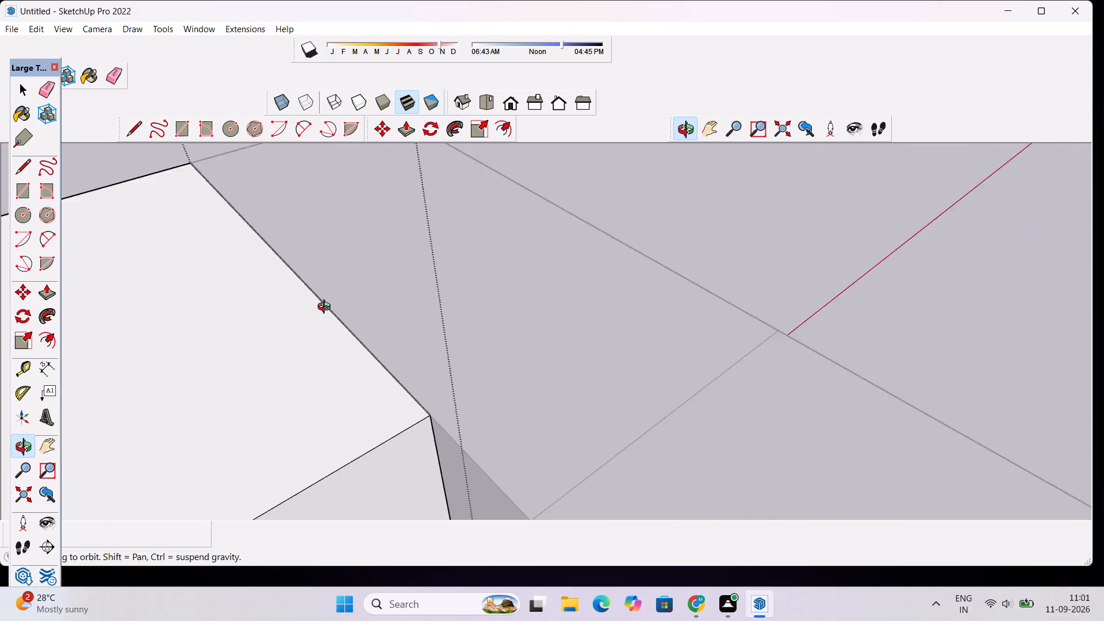
{"action": "scroll", "coordinate": [327, 308], "scroll_direction": "down", "scroll_amount": 2}
{"action": "left_click_drag", "start_coordinate": [652, 354], "coordinate": [462, 367]}
{"action": "scroll", "coordinate": [457, 366], "scroll_direction": "down", "scroll_amount": 8}
{"action": "scroll", "coordinate": [538, 330], "scroll_direction": "down", "scroll_amount": 4}
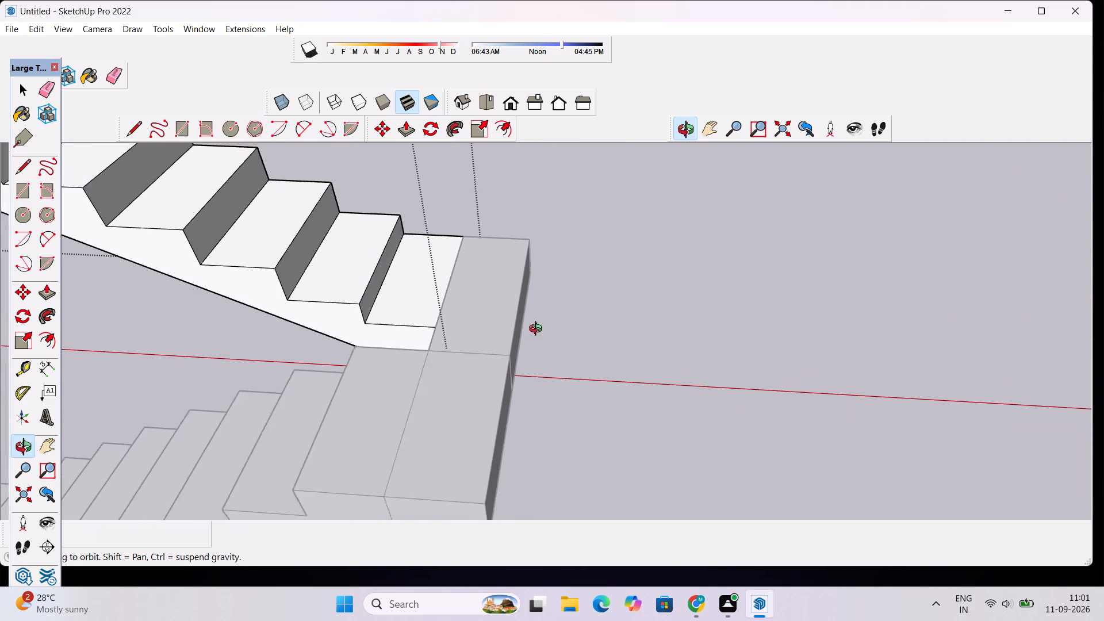
{"action": "scroll", "coordinate": [538, 330], "scroll_direction": "down", "scroll_amount": 2}
{"action": "left_click_drag", "start_coordinate": [574, 357], "coordinate": [517, 366]}
{"action": "key", "text": "space"}
{"action": "double_click", "coordinate": [535, 350]}
{"action": "scroll", "coordinate": [536, 347], "scroll_direction": "down", "scroll_amount": 9}
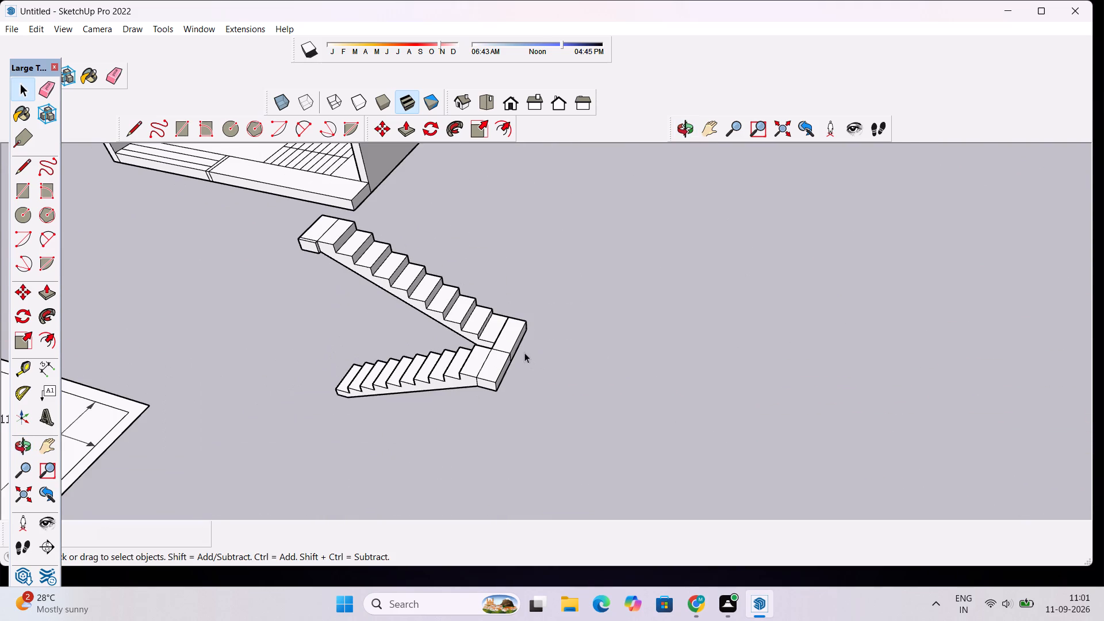
Inside the rotated flight's group, push the projecting side face of the top platform in 1 3/4", flush with the flight's side.
{"action": "scroll", "coordinate": [300, 225], "scroll_direction": "up", "scroll_amount": 9}
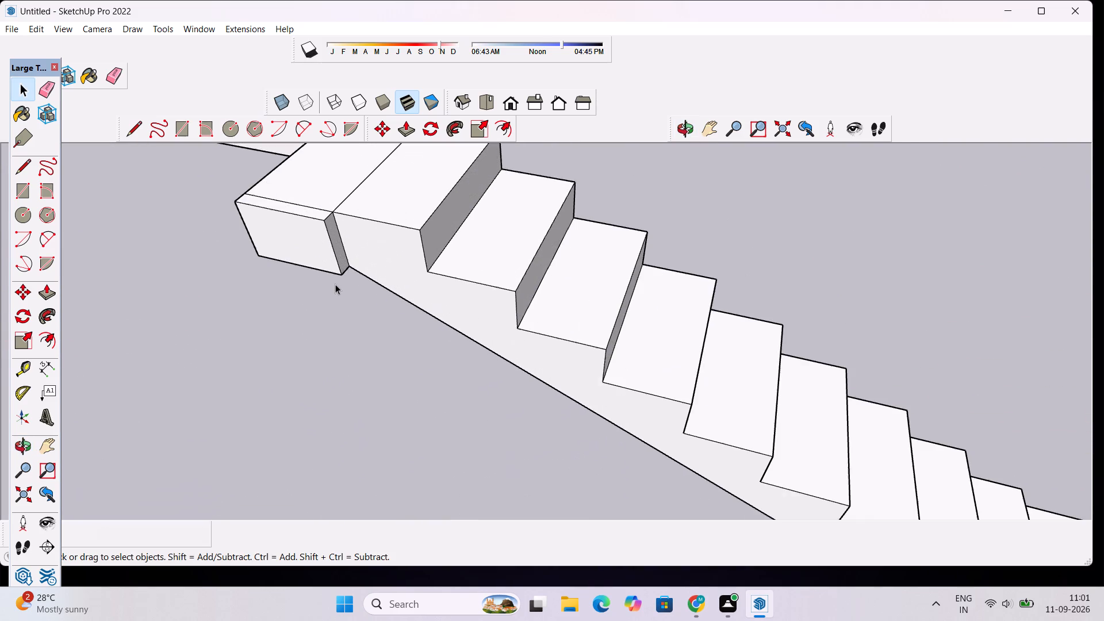
{"action": "triple_click", "coordinate": [326, 255]}
{"action": "left_click", "coordinate": [326, 255]}
{"action": "left_click", "coordinate": [326, 255]}
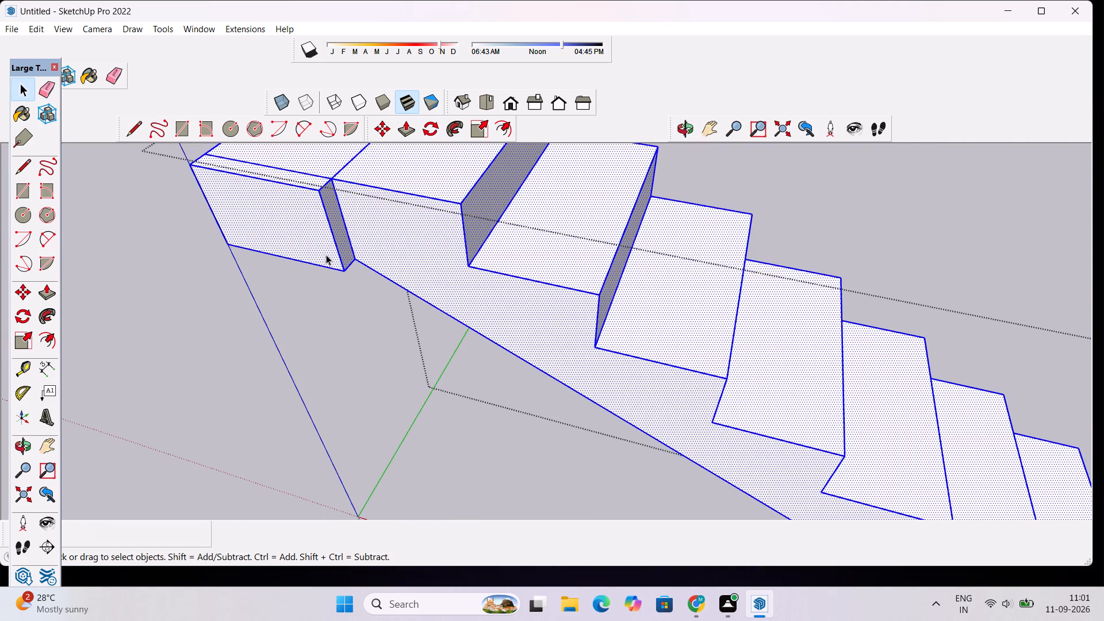
{"action": "left_click", "coordinate": [303, 225]}
{"action": "key", "text": "p"}
{"action": "left_click", "coordinate": [303, 225]}
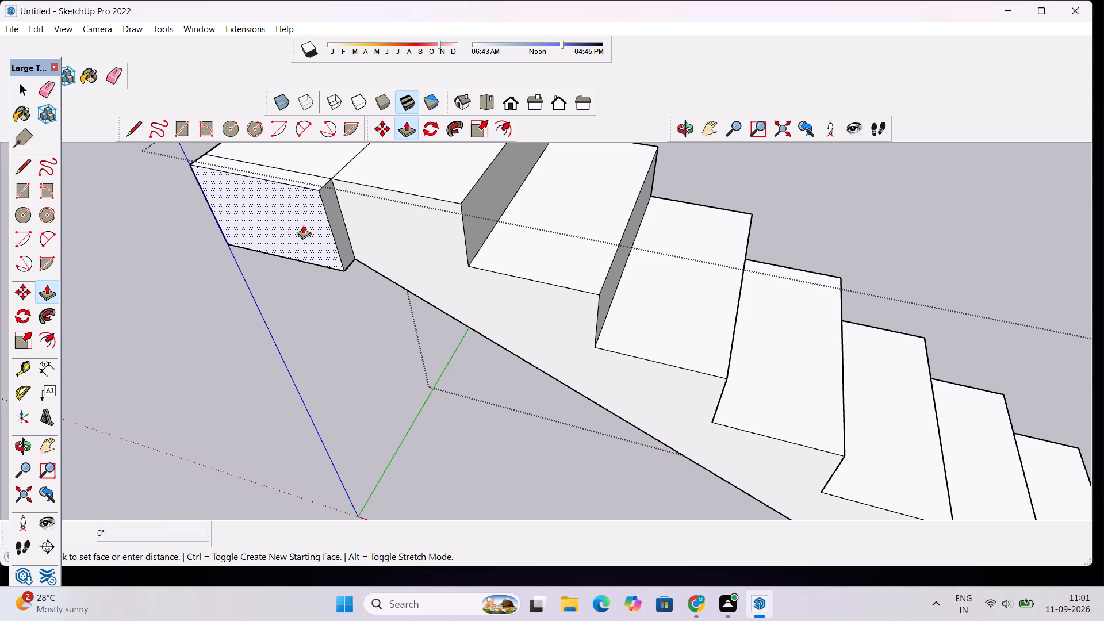
{"action": "left_click", "coordinate": [463, 263]}
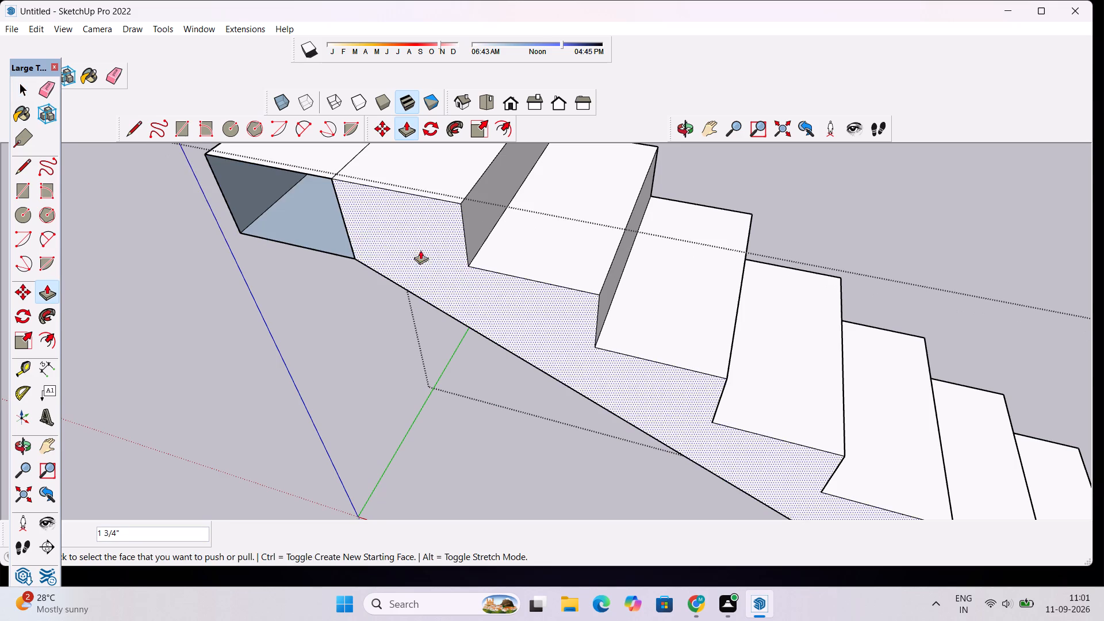
Draw an 8" edge along the top platform's side opening to close its face, and leave the flight's group.
{"action": "key", "text": "space"}
{"action": "key", "text": "l"}
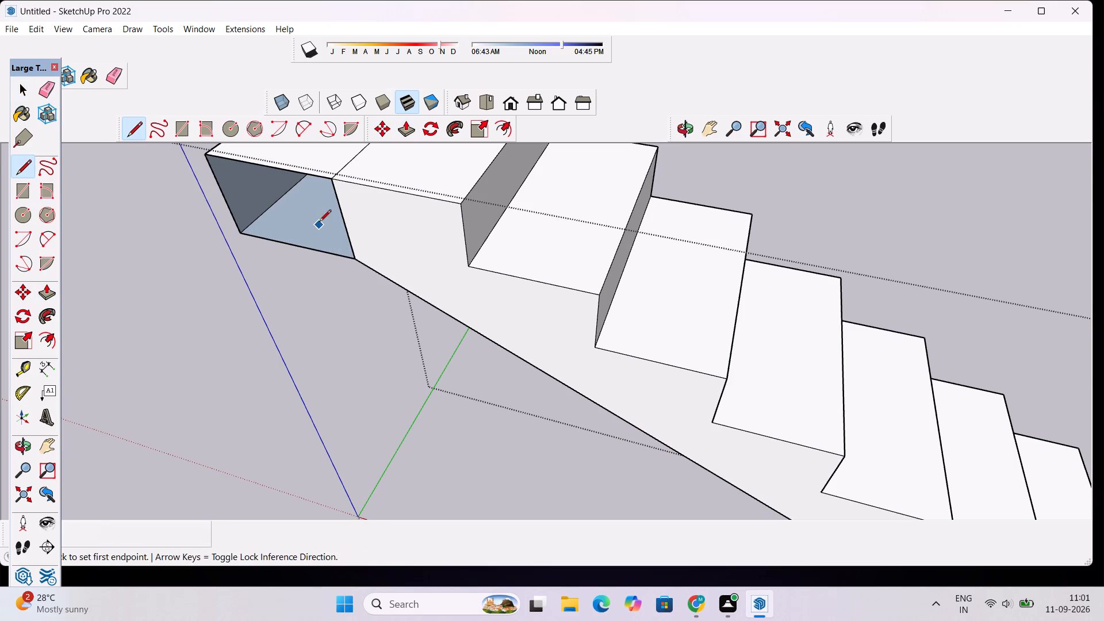
{"action": "left_click", "coordinate": [355, 258]}
{"action": "left_click", "coordinate": [330, 185]}
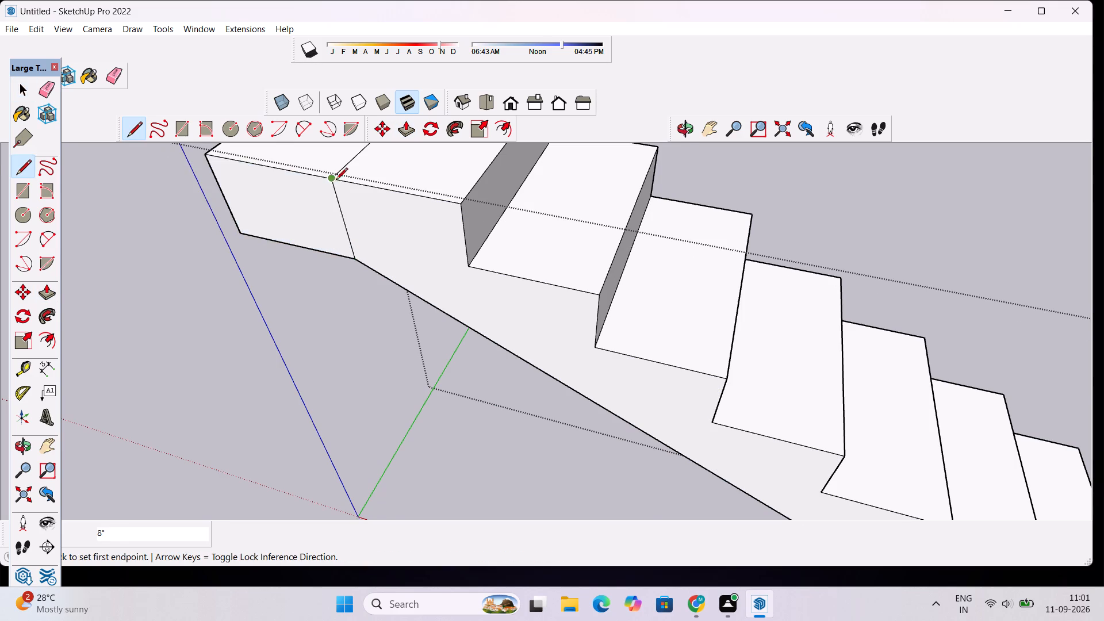
{"action": "scroll", "coordinate": [336, 185], "scroll_direction": "down", "scroll_amount": 8}
{"action": "key", "text": "space"}
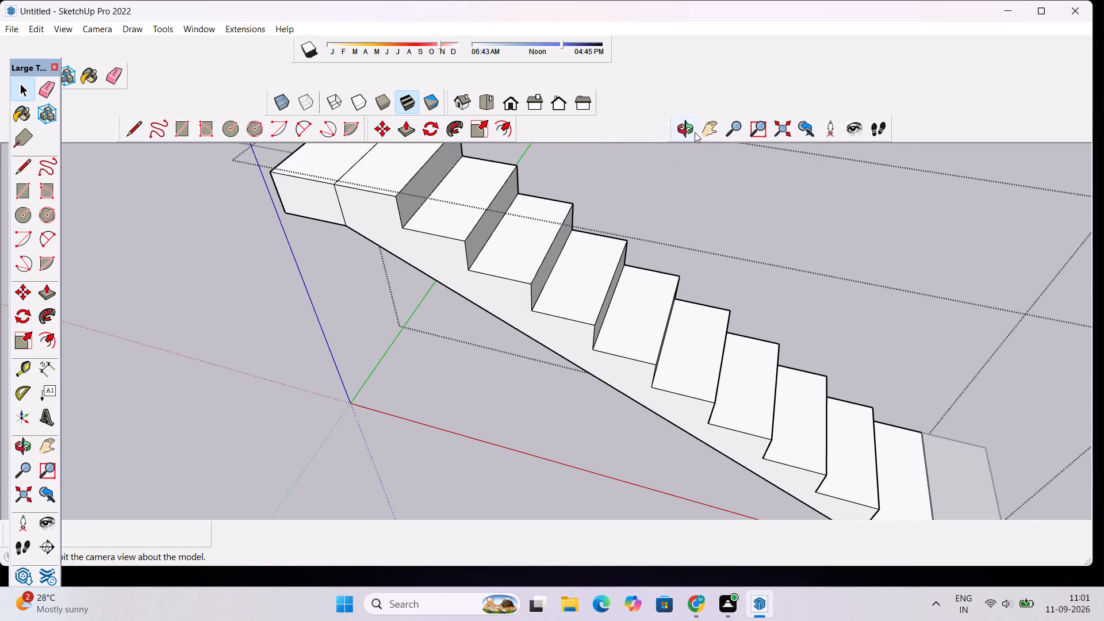
{"action": "left_click", "coordinate": [691, 132]}
{"action": "left_click_drag", "start_coordinate": [448, 205], "coordinate": [573, 208]}
{"action": "scroll", "coordinate": [573, 208], "scroll_direction": "down", "scroll_amount": 11}
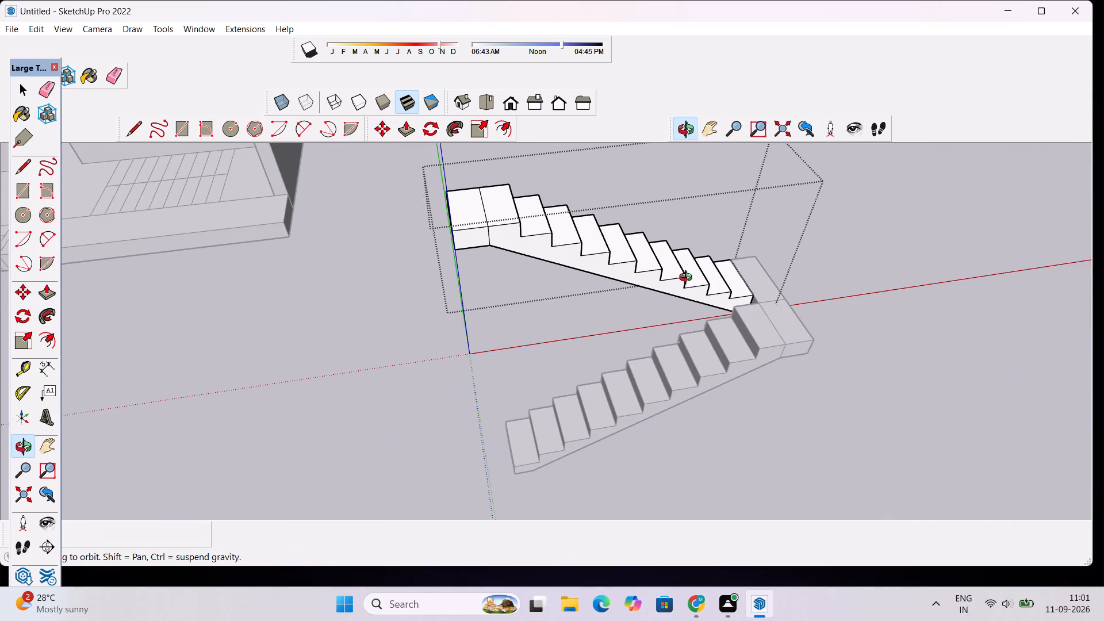
{"action": "scroll", "coordinate": [688, 279], "scroll_direction": "up", "scroll_amount": 1}
{"action": "key", "text": "space"}
{"action": "left_click", "coordinate": [819, 385]}
{"action": "scroll", "coordinate": [765, 346], "scroll_direction": "down", "scroll_amount": 5}
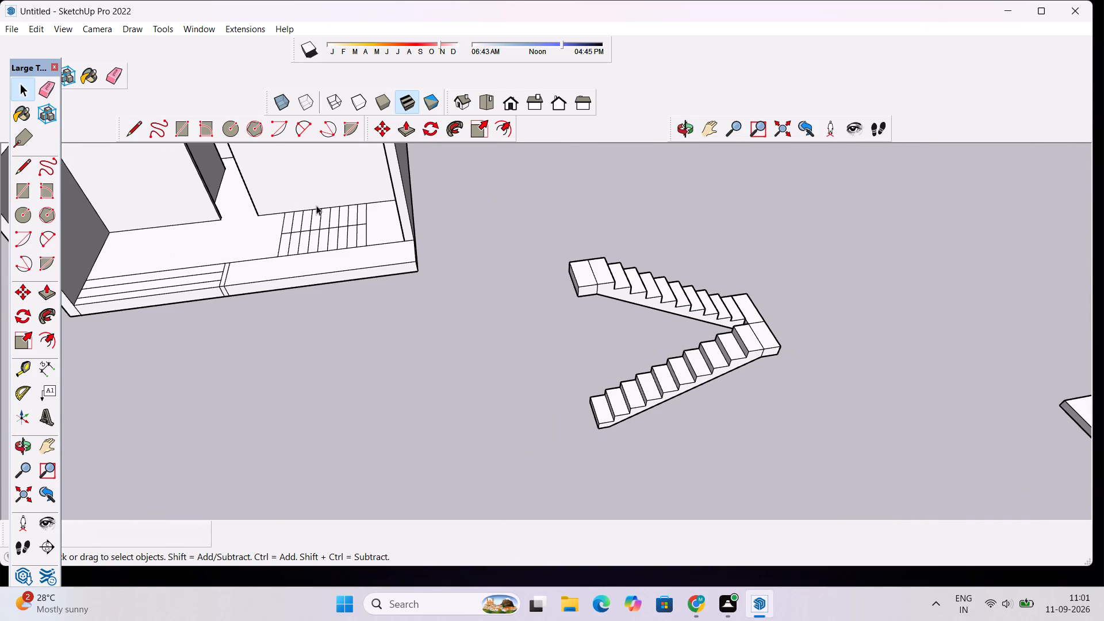
Select both stair flights together and scale them vertically to a total height of 10'.
{"action": "left_click_drag", "start_coordinate": [874, 187], "coordinate": [469, 400]}
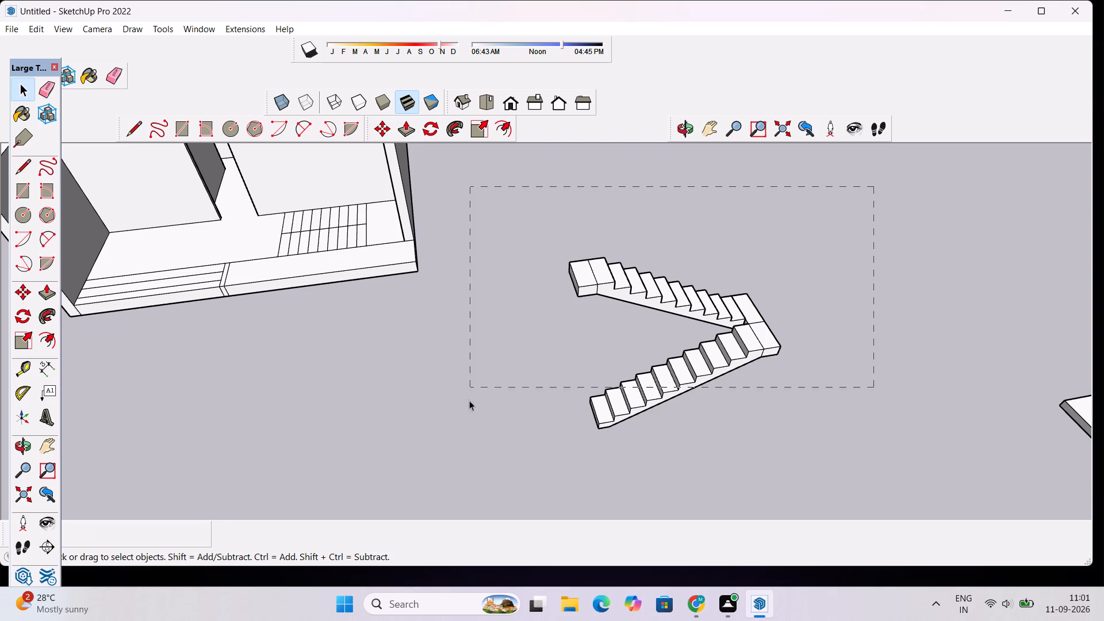
{"action": "left_click_drag", "start_coordinate": [469, 400], "coordinate": [469, 456]}
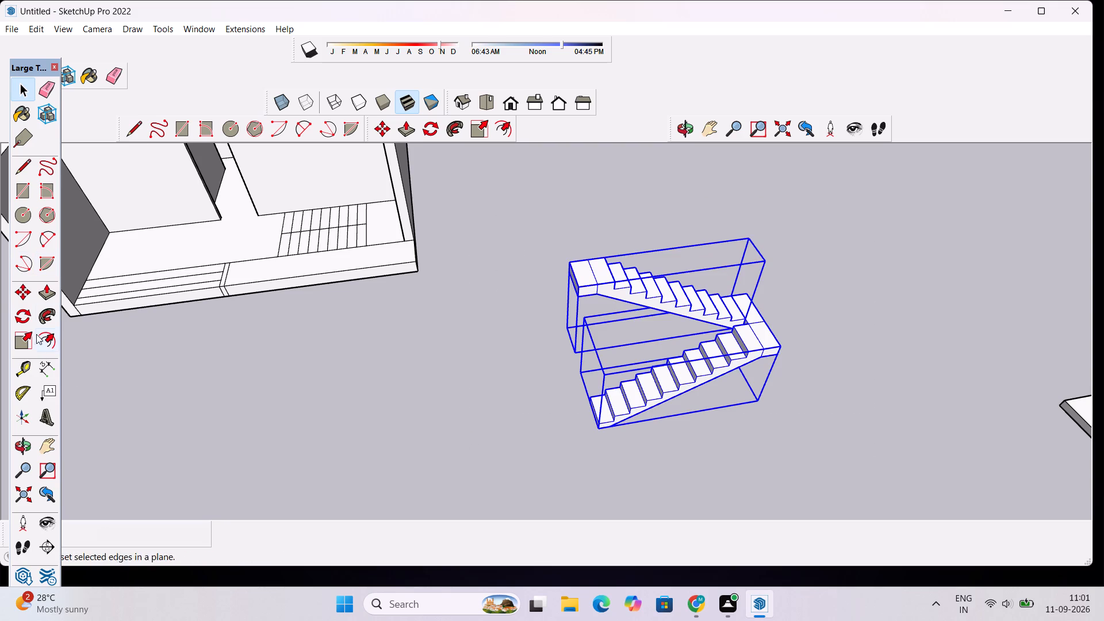
{"action": "left_click", "coordinate": [24, 344]}
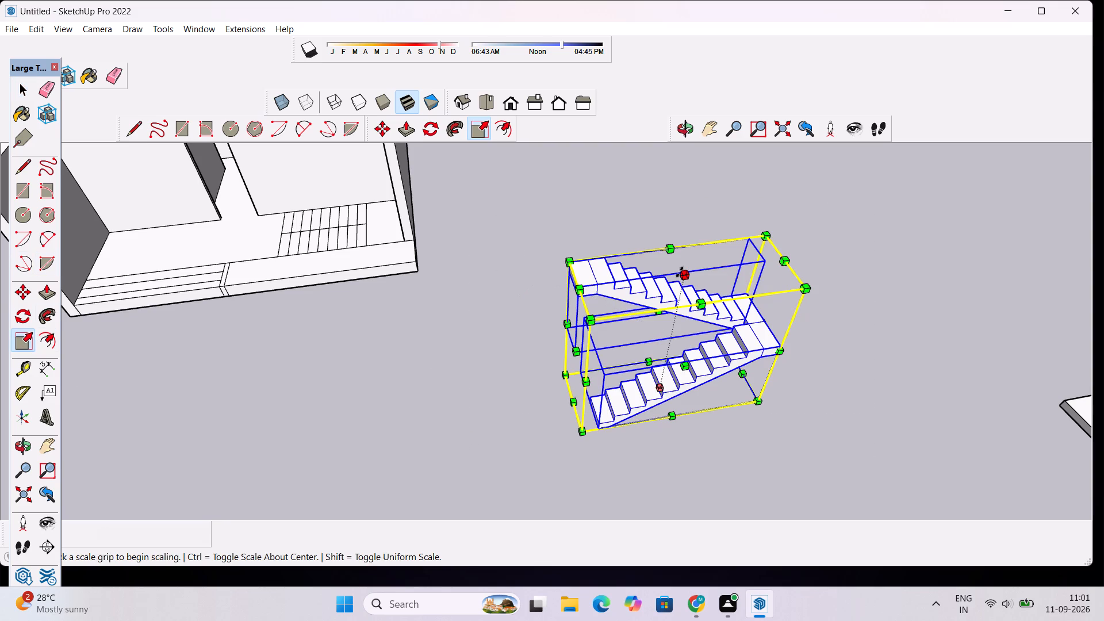
{"action": "left_click", "coordinate": [680, 272]}
{"action": "type", "text": "10"}
{"action": "key", "text": "apostrophe"}
{"action": "key", "text": "Return"}
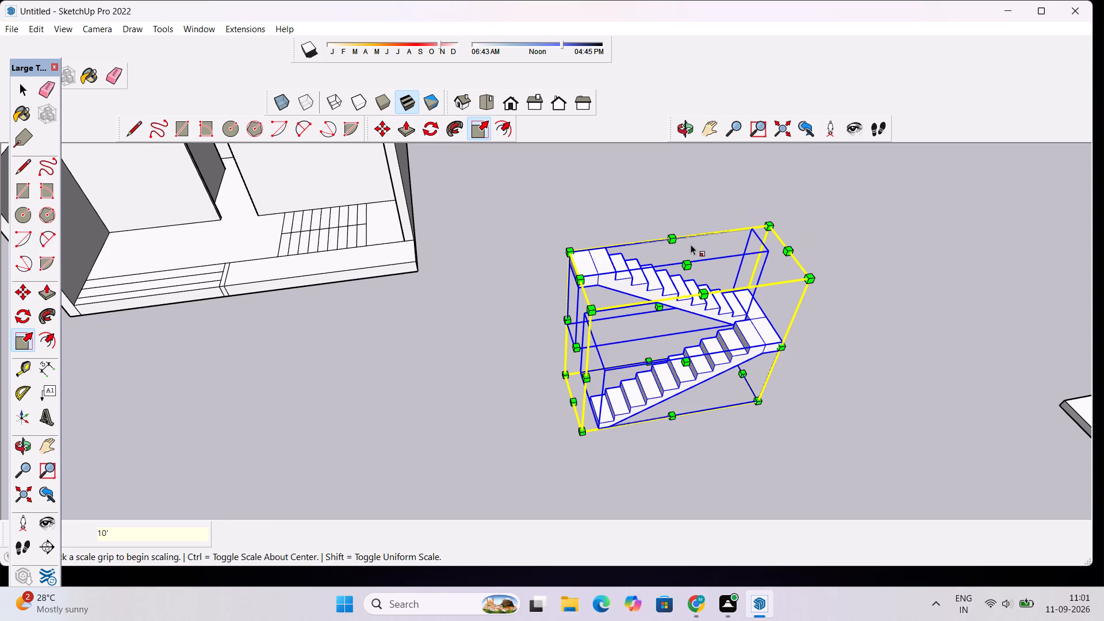
Dimension the stair area in the walled model along the plinth edge, from the first tread line to the side wall's inner corner.
{"action": "scroll", "coordinate": [693, 256], "scroll_direction": "down", "scroll_amount": 4}
{"action": "scroll", "coordinate": [488, 271], "scroll_direction": "up", "scroll_amount": 4}
{"action": "scroll", "coordinate": [488, 271], "scroll_direction": "down", "scroll_amount": 5}
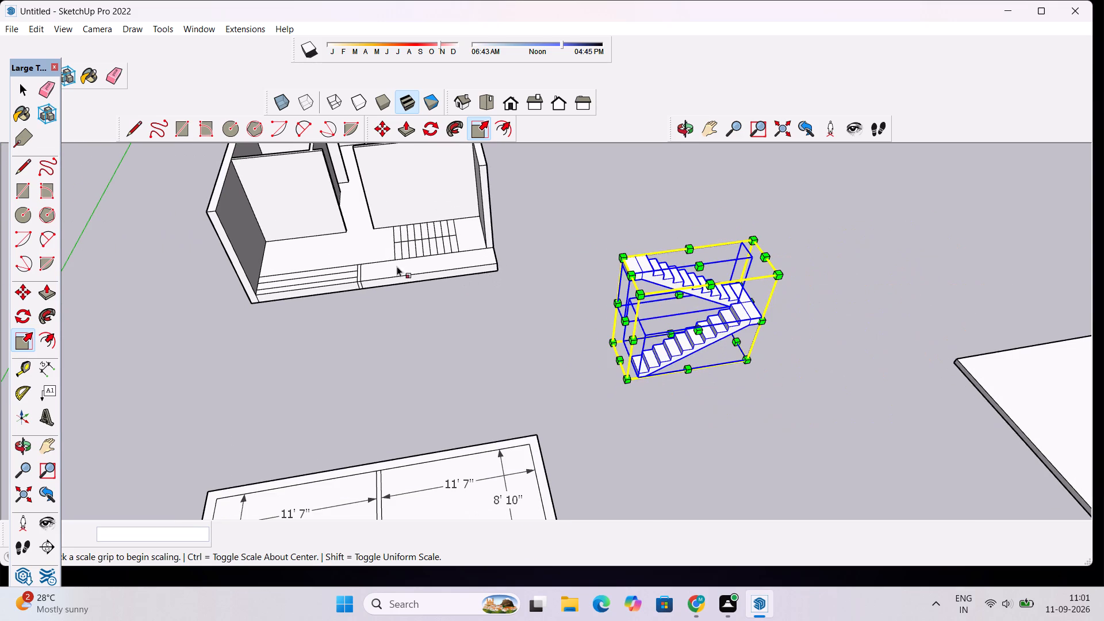
{"action": "scroll", "coordinate": [366, 239], "scroll_direction": "up", "scroll_amount": 5}
{"action": "scroll", "coordinate": [461, 270], "scroll_direction": "up", "scroll_amount": 3}
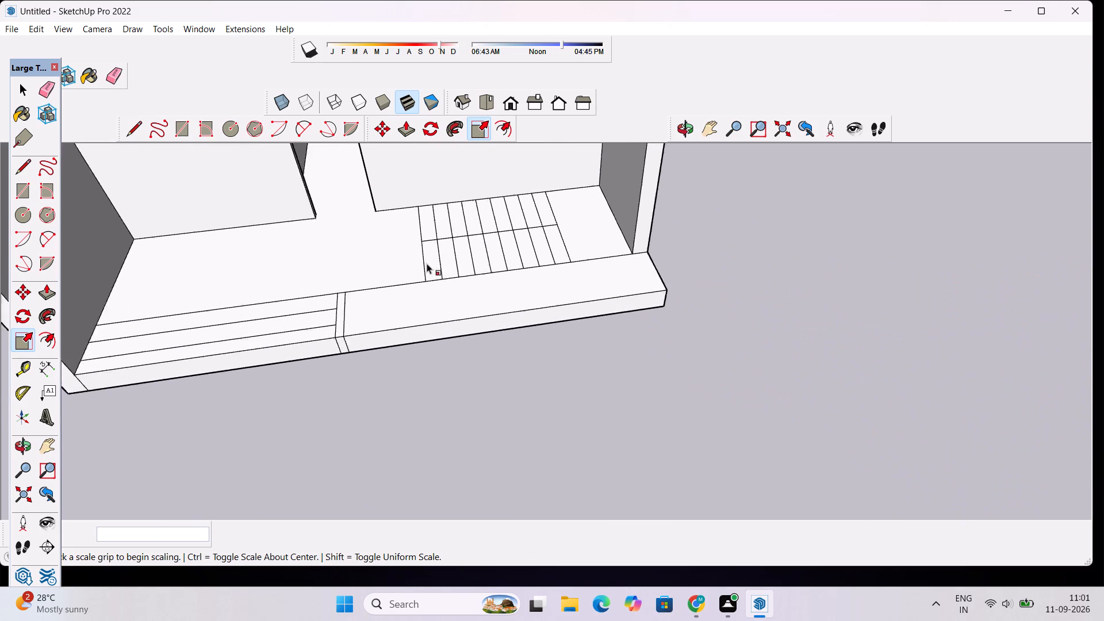
{"action": "scroll", "coordinate": [427, 263], "scroll_direction": "up", "scroll_amount": 3}
{"action": "key", "text": "space"}
{"action": "scroll", "coordinate": [420, 287], "scroll_direction": "up", "scroll_amount": 2}
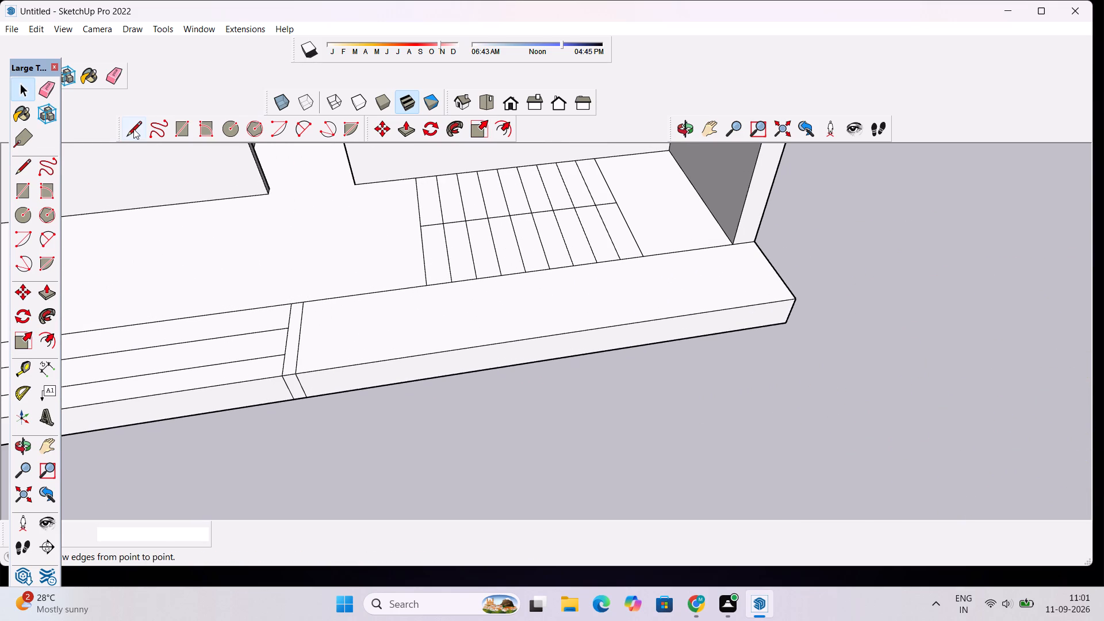
{"action": "left_click", "coordinate": [133, 129]}
{"action": "key", "text": "space"}
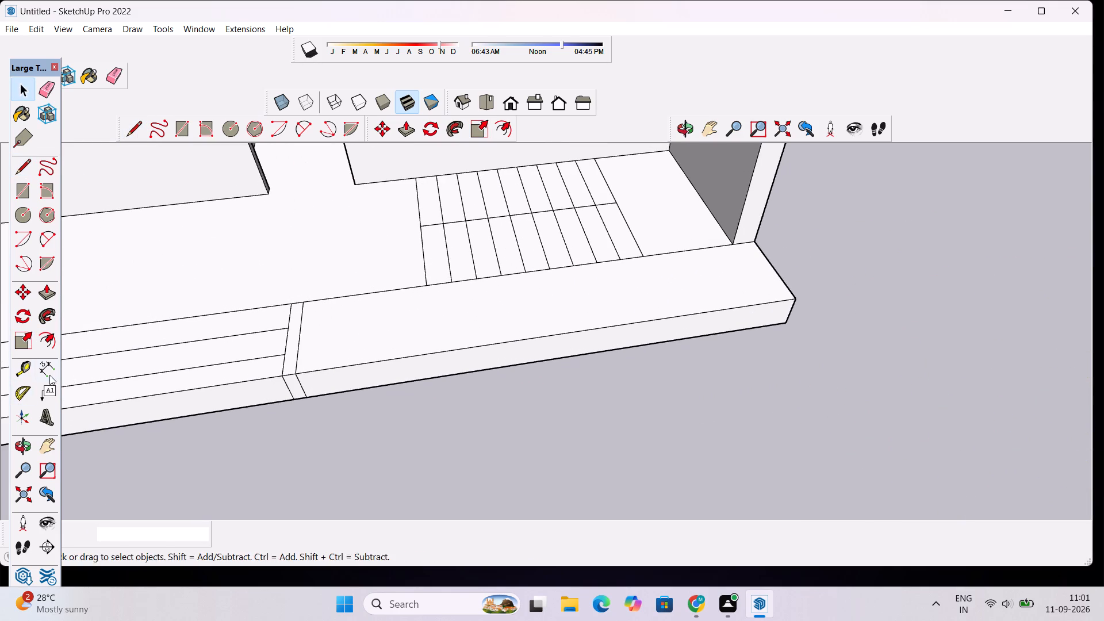
{"action": "left_click", "coordinate": [45, 374]}
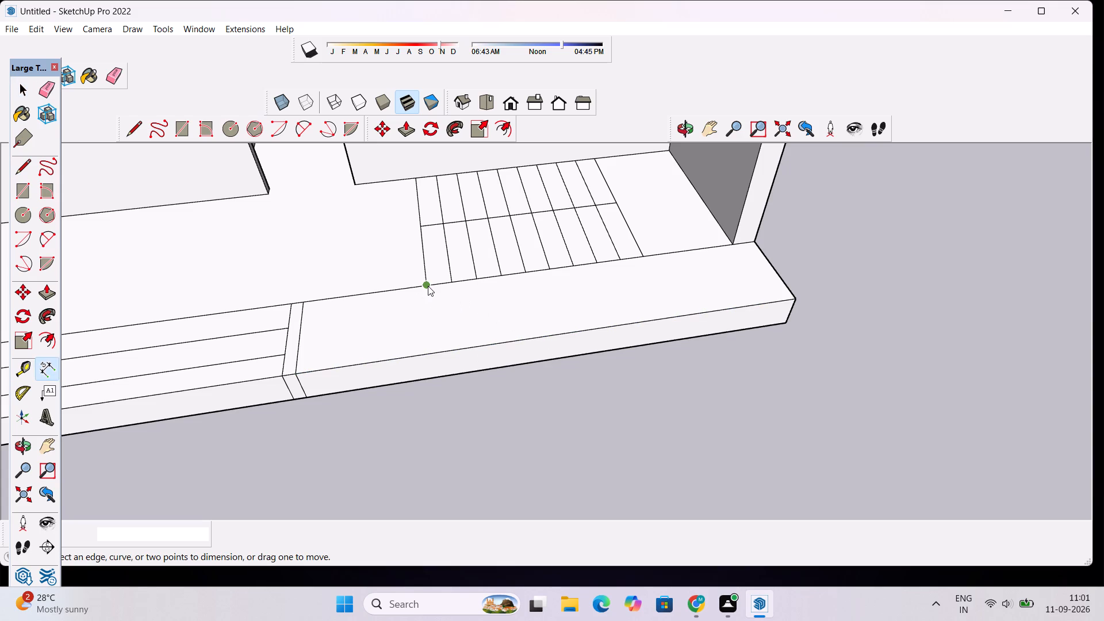
{"action": "left_click", "coordinate": [425, 283]}
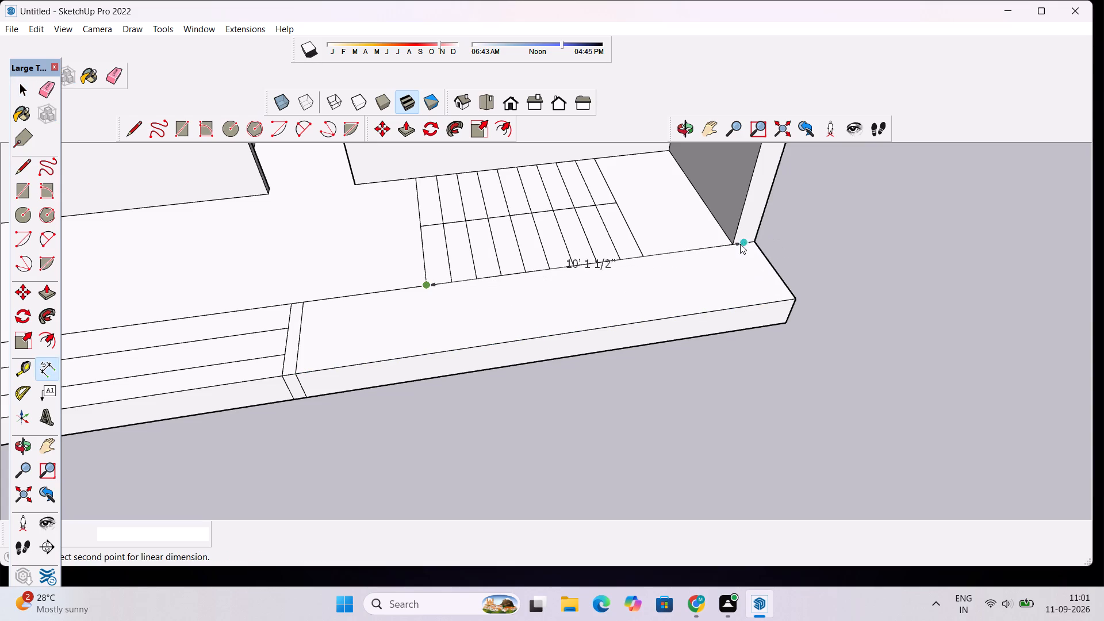
{"action": "left_click", "coordinate": [730, 244]}
{"action": "left_click", "coordinate": [737, 282]}
{"action": "scroll", "coordinate": [362, 220], "scroll_direction": "down", "scroll_amount": 11}
{"action": "key", "text": "space"}
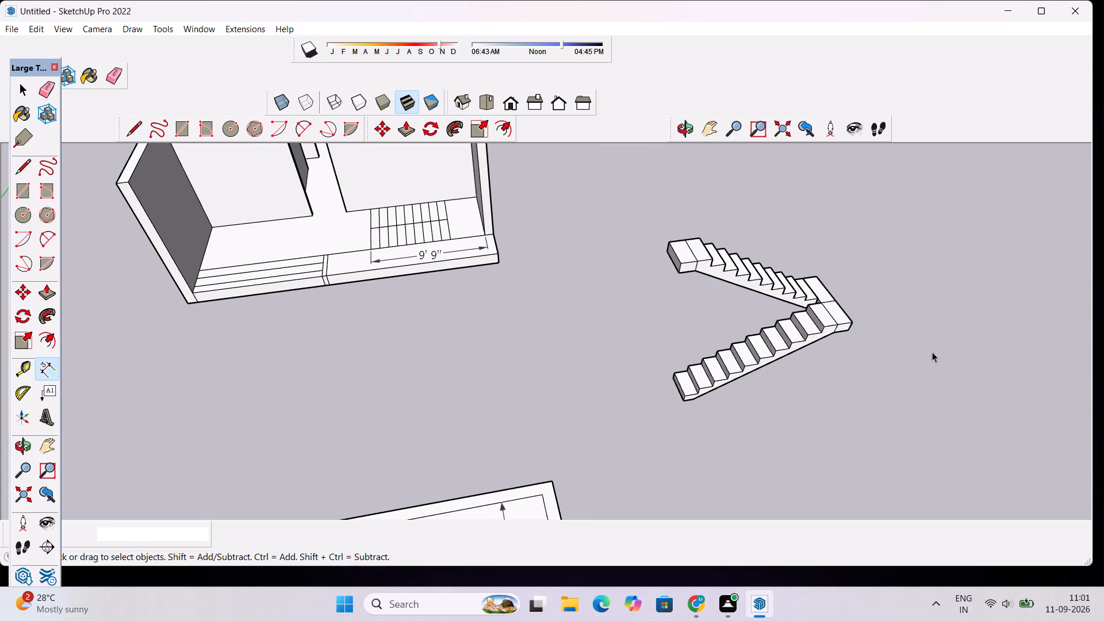
Select both stair flights together and scale them lengthwise, first trying 9'9" and then entering 9'.
{"action": "scroll", "coordinate": [911, 362], "scroll_direction": "down", "scroll_amount": 3}
{"action": "left_click_drag", "start_coordinate": [900, 250], "coordinate": [695, 389]}
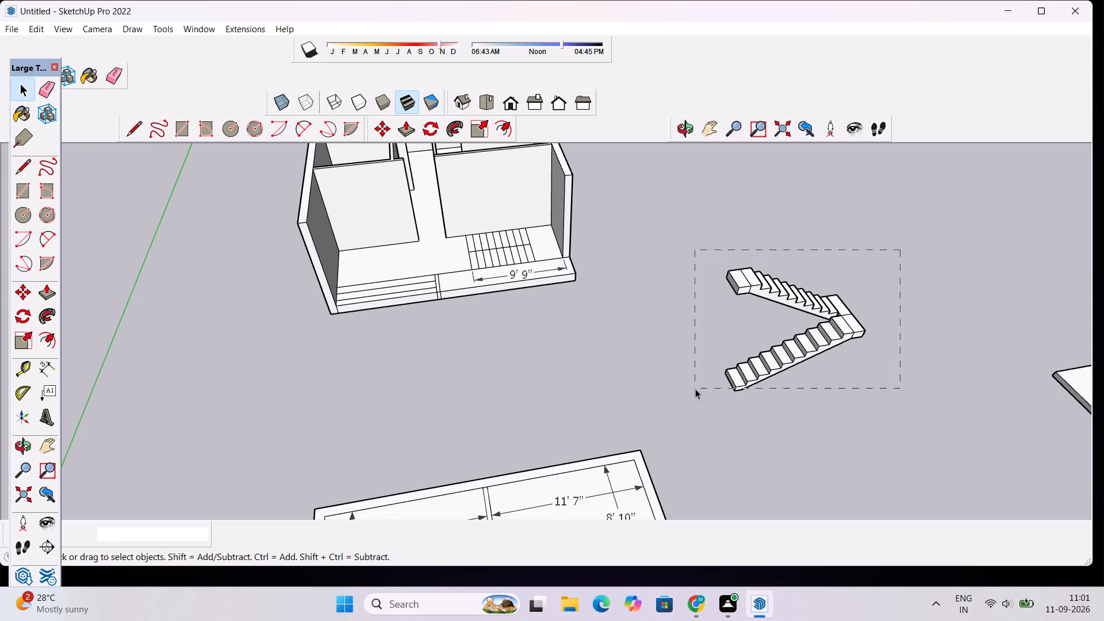
{"action": "left_click_drag", "start_coordinate": [695, 389], "coordinate": [690, 406]}
{"action": "scroll", "coordinate": [758, 336], "scroll_direction": "down", "scroll_amount": 5}
{"action": "left_click", "coordinate": [687, 133]}
{"action": "left_click_drag", "start_coordinate": [865, 558], "coordinate": [795, 520]}
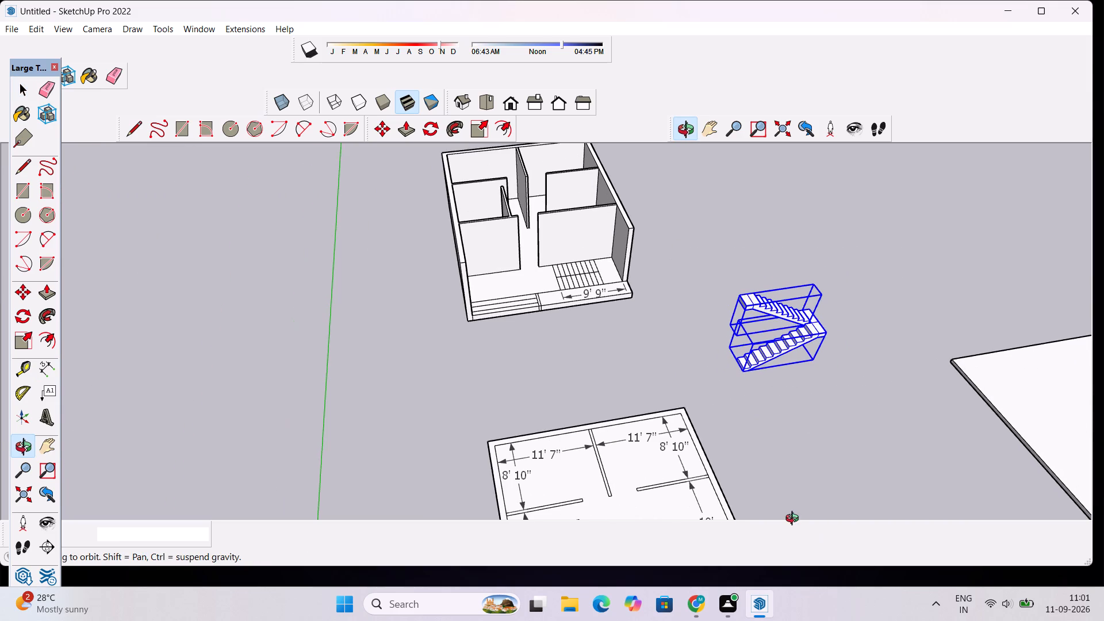
{"action": "left_click_drag", "start_coordinate": [795, 520], "coordinate": [757, 503]}
{"action": "left_click_drag", "start_coordinate": [835, 480], "coordinate": [680, 420]}
{"action": "scroll", "coordinate": [689, 432], "scroll_direction": "up", "scroll_amount": 1}
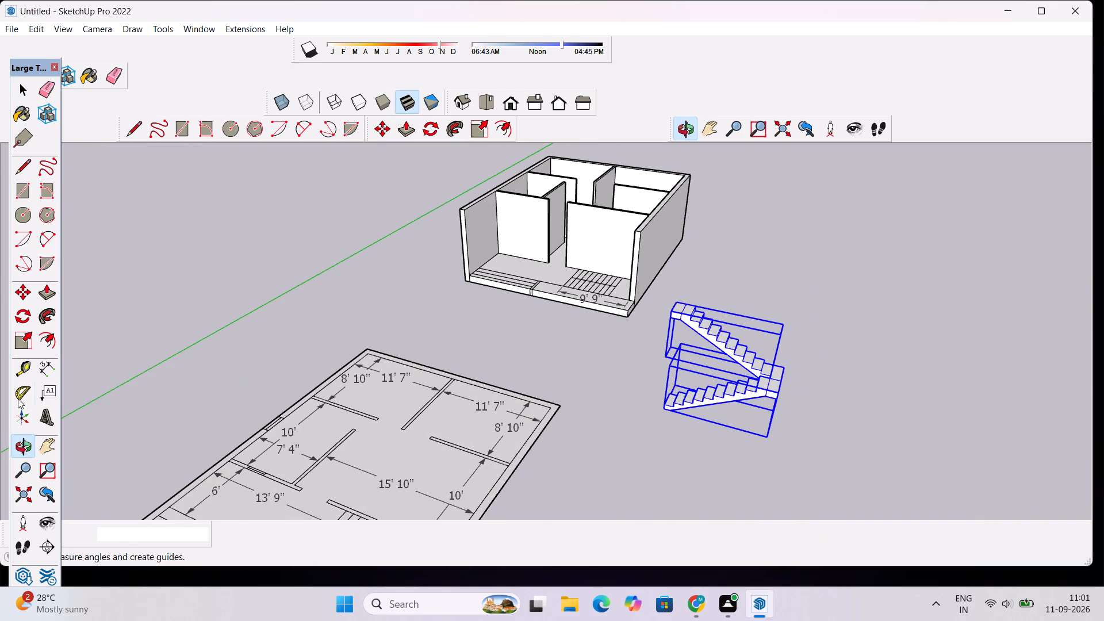
{"action": "left_click", "coordinate": [15, 343]}
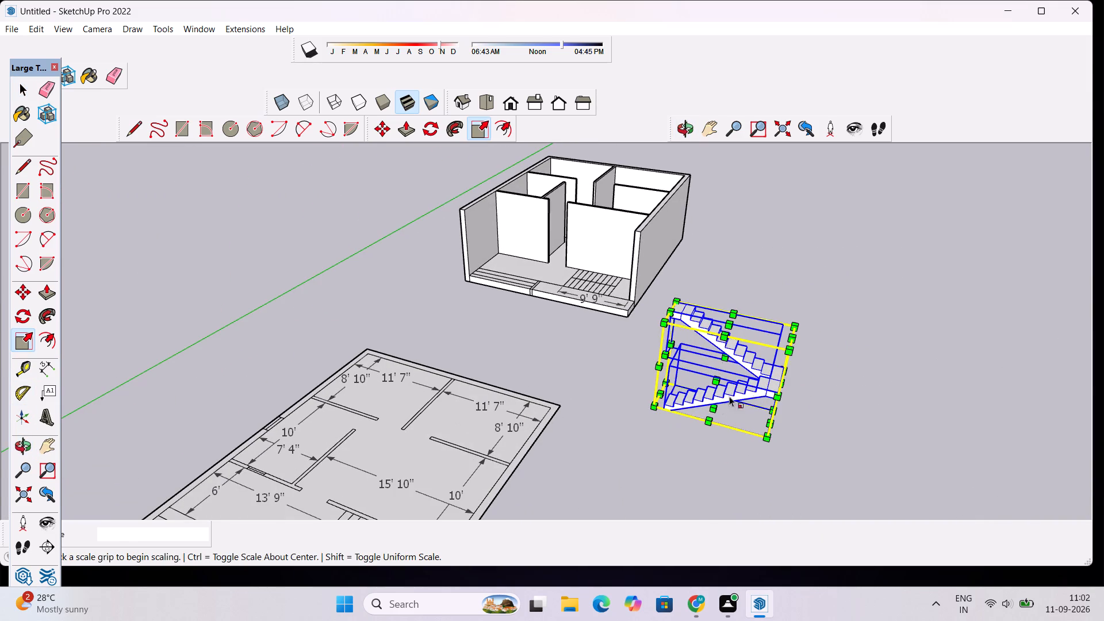
{"action": "scroll", "coordinate": [750, 385], "scroll_direction": "up", "scroll_amount": 4}
{"action": "scroll", "coordinate": [752, 384], "scroll_direction": "down", "scroll_amount": 5}
{"action": "scroll", "coordinate": [684, 368], "scroll_direction": "up", "scroll_amount": 5}
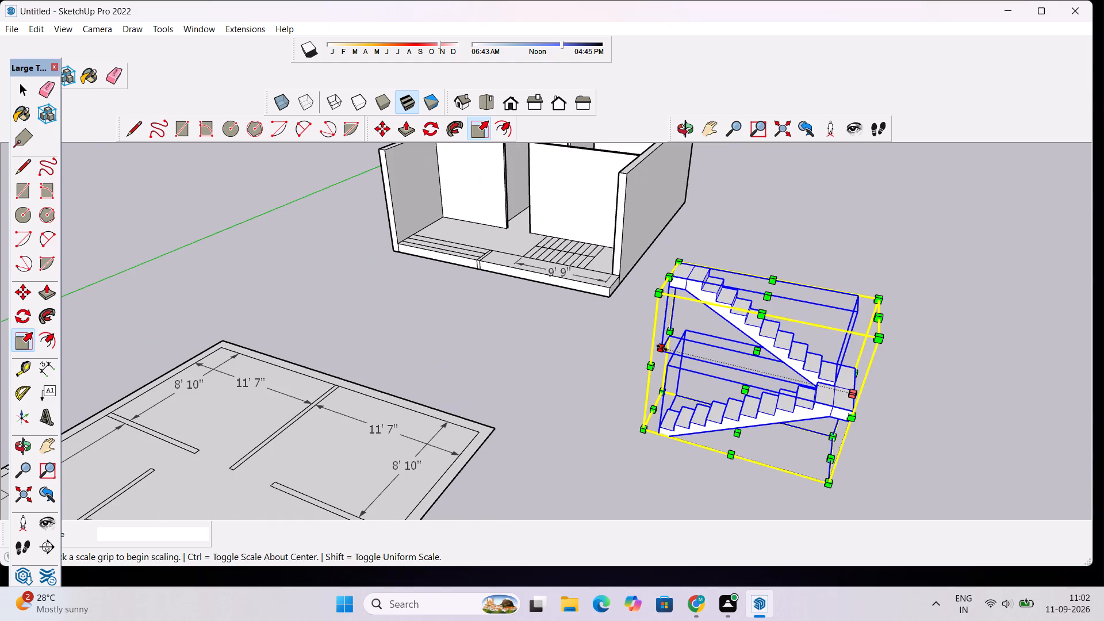
{"action": "left_click", "coordinate": [664, 349]}
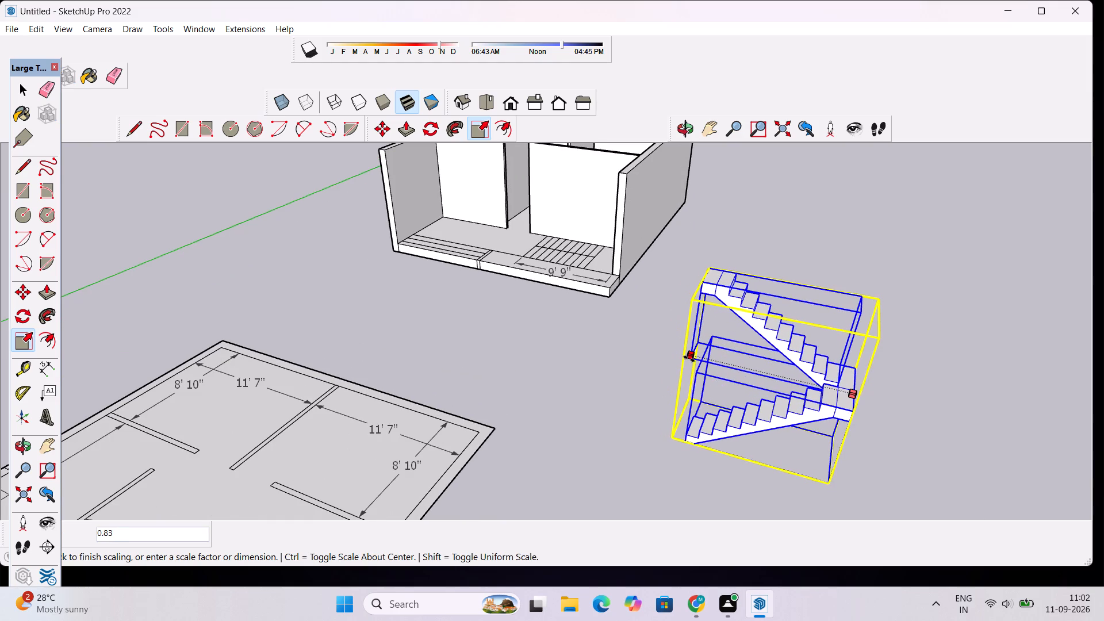
{"action": "type", "text": "9'9\""}
{"action": "key", "text": "Return"}
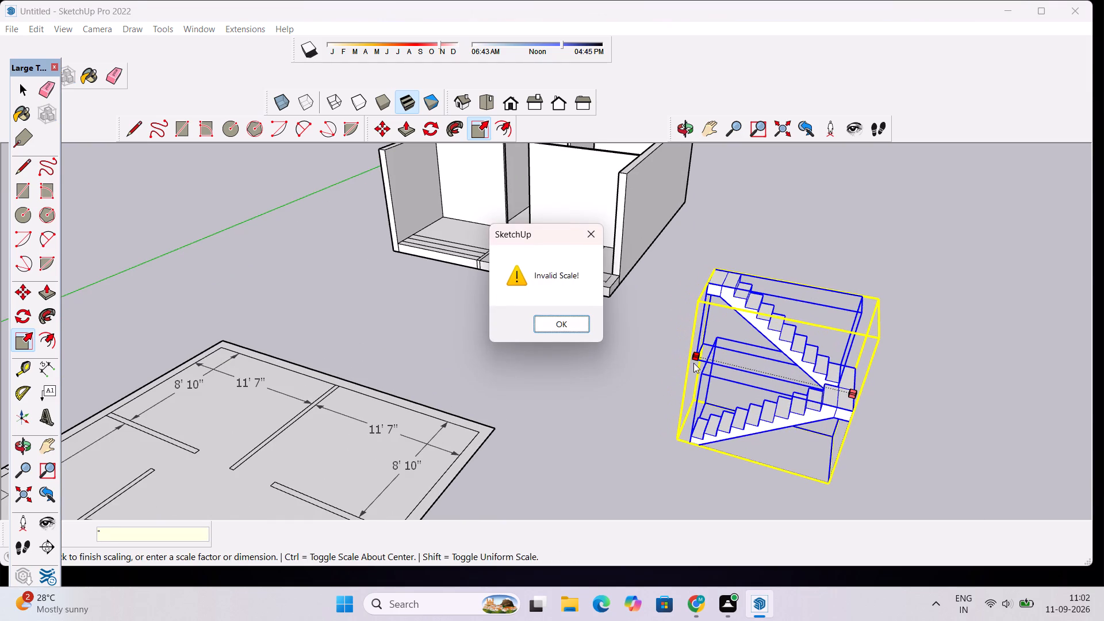
{"action": "left_click", "coordinate": [592, 237]}
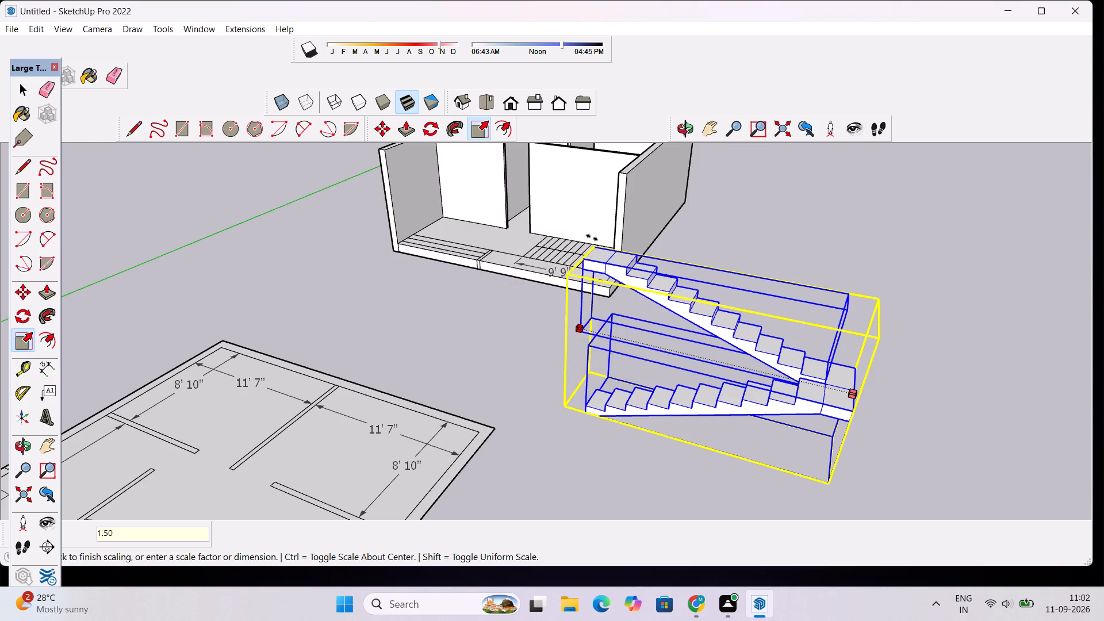
{"action": "scroll", "coordinate": [593, 250], "scroll_direction": "down", "scroll_amount": 5}
{"action": "scroll", "coordinate": [599, 353], "scroll_direction": "up", "scroll_amount": 3}
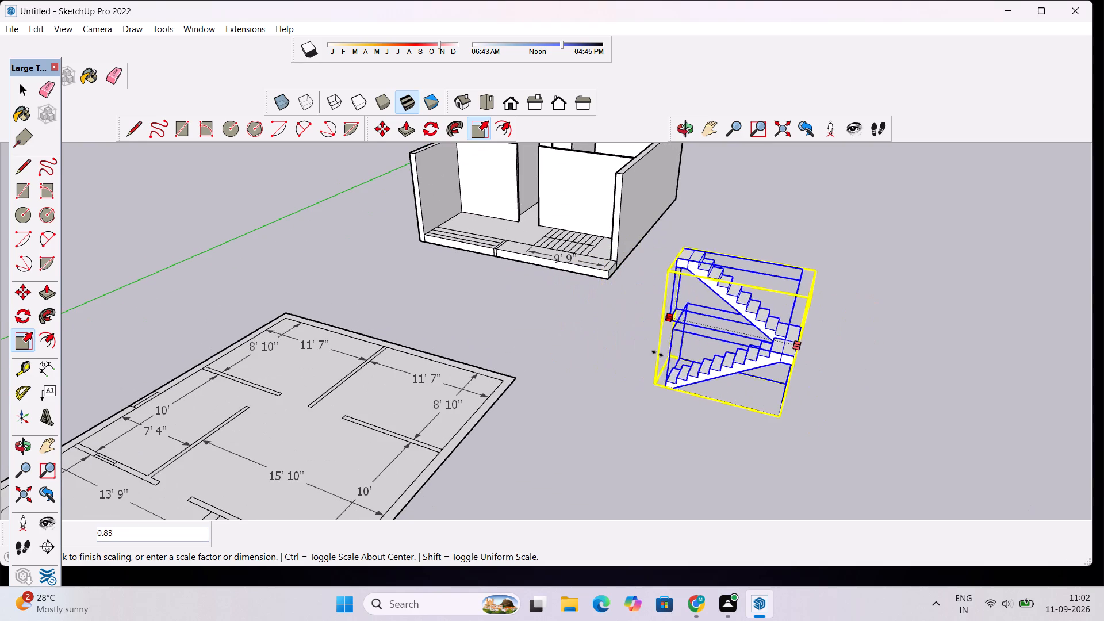
{"action": "type", "text": "9'"}
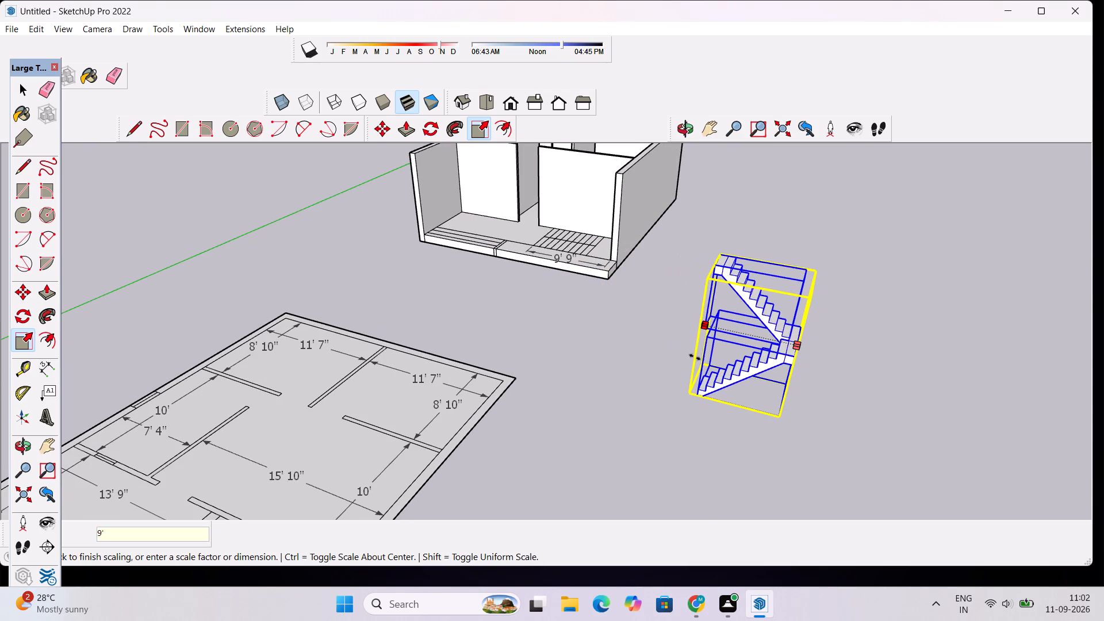
{"action": "key", "text": "Return"}
Examine the rescaled staircase from several sides, comparing it with the walled model's stair area.
{"action": "scroll", "coordinate": [716, 346], "scroll_direction": "down", "scroll_amount": 5}
{"action": "left_click", "coordinate": [676, 133]}
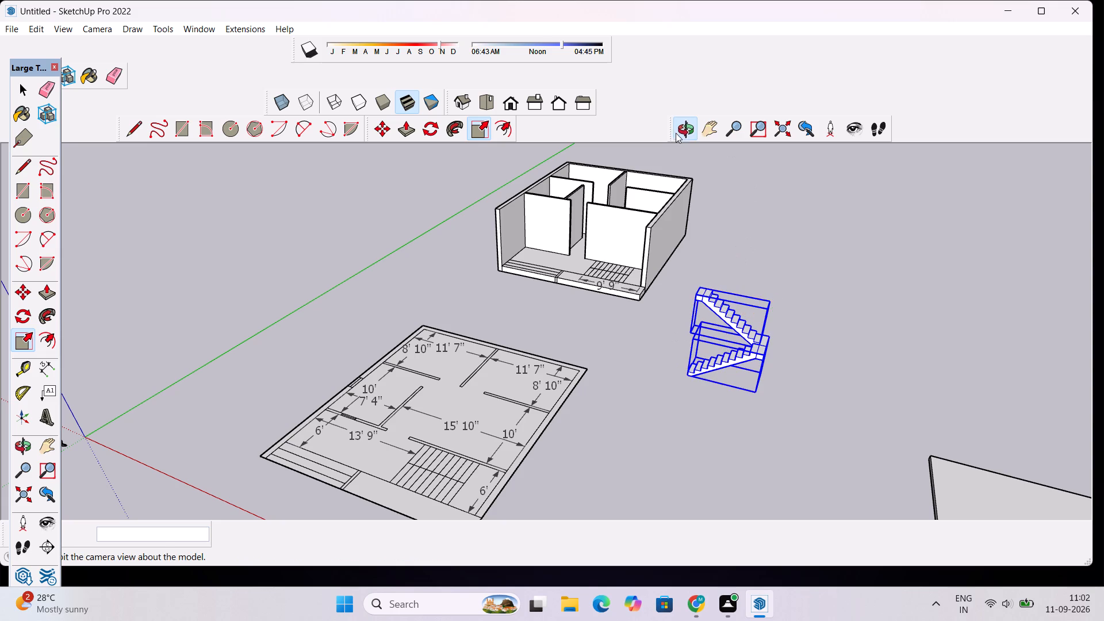
{"action": "scroll", "coordinate": [753, 361], "scroll_direction": "up", "scroll_amount": 5}
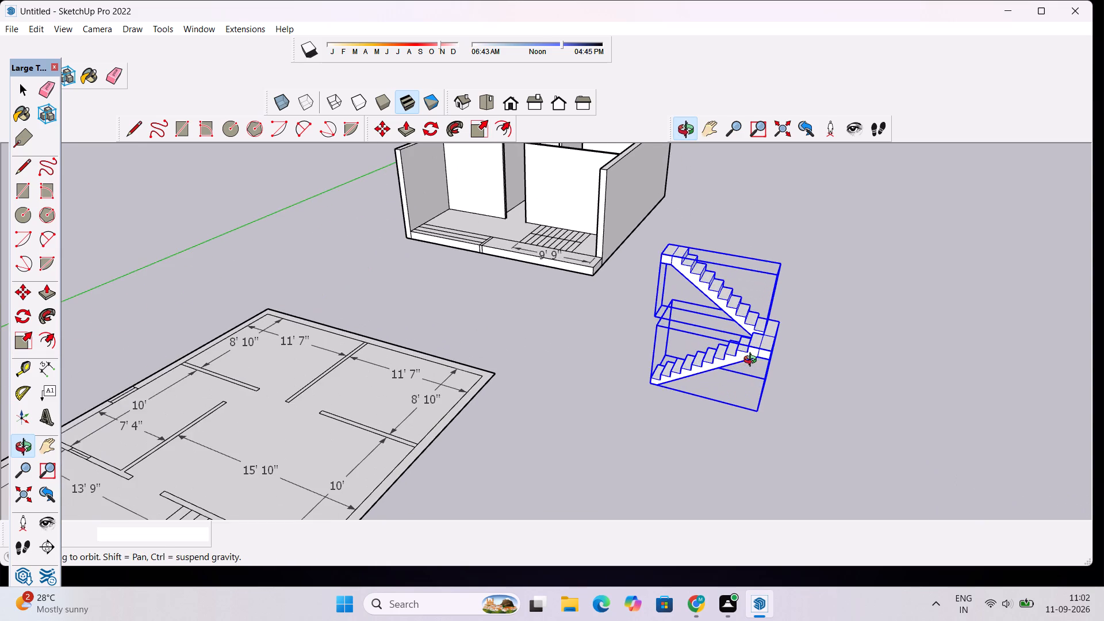
{"action": "left_click_drag", "start_coordinate": [892, 320], "coordinate": [741, 336]}
{"action": "scroll", "coordinate": [532, 388], "scroll_direction": "up", "scroll_amount": 1}
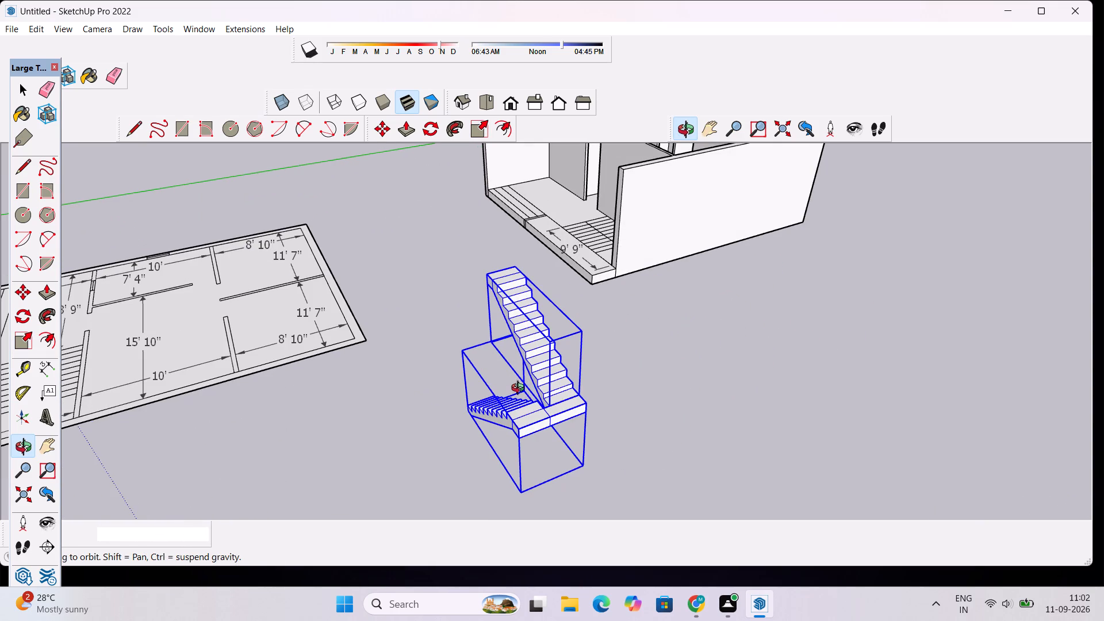
{"action": "scroll", "coordinate": [520, 390], "scroll_direction": "down", "scroll_amount": 6}
{"action": "scroll", "coordinate": [519, 382], "scroll_direction": "up", "scroll_amount": 6}
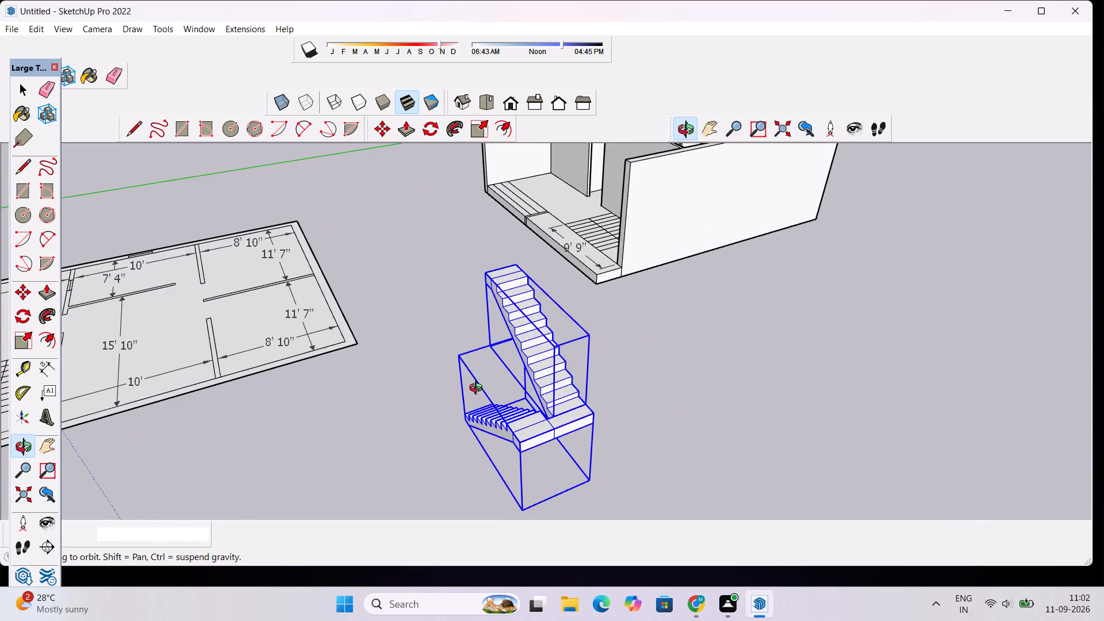
{"action": "left_click_drag", "start_coordinate": [478, 389], "coordinate": [798, 384]}
{"action": "scroll", "coordinate": [868, 245], "scroll_direction": "down", "scroll_amount": 5}
{"action": "scroll", "coordinate": [952, 198], "scroll_direction": "up", "scroll_amount": 6}
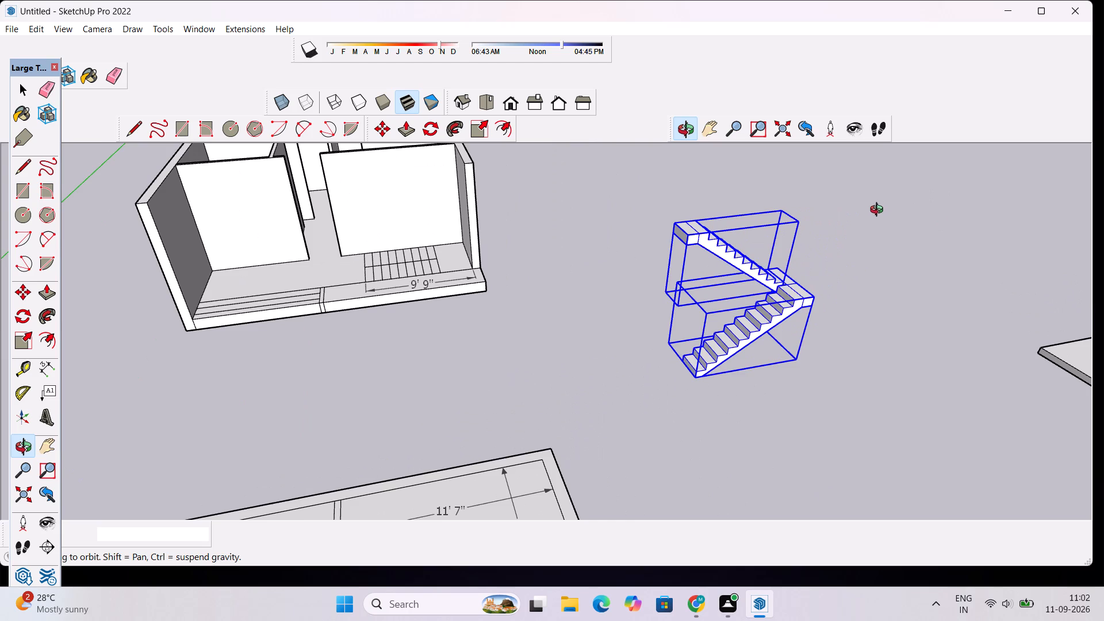
{"action": "scroll", "coordinate": [874, 237], "scroll_direction": "up", "scroll_amount": 6}
{"action": "scroll", "coordinate": [687, 335], "scroll_direction": "down", "scroll_amount": 6}
Move both flights by the lower flight's bottom outer corner onto the first tread line's outer corner in the walled model's stair area.
{"action": "left_click_drag", "start_coordinate": [856, 374], "coordinate": [815, 374]}
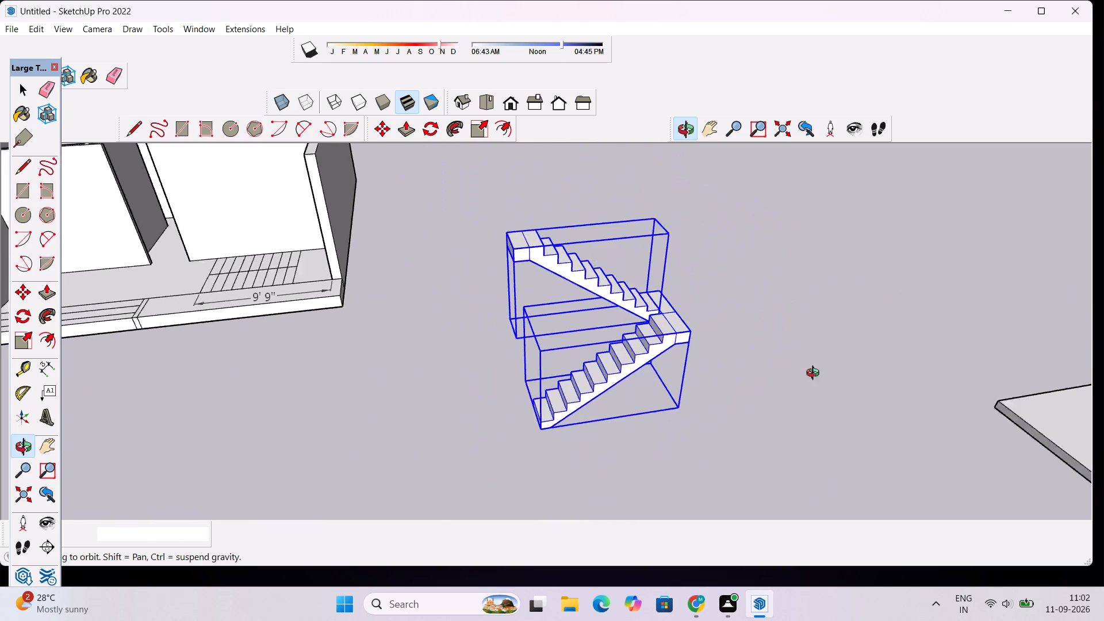
{"action": "left_click_drag", "start_coordinate": [815, 374], "coordinate": [783, 374]}
{"action": "key", "text": "space"}
{"action": "key", "text": "m"}
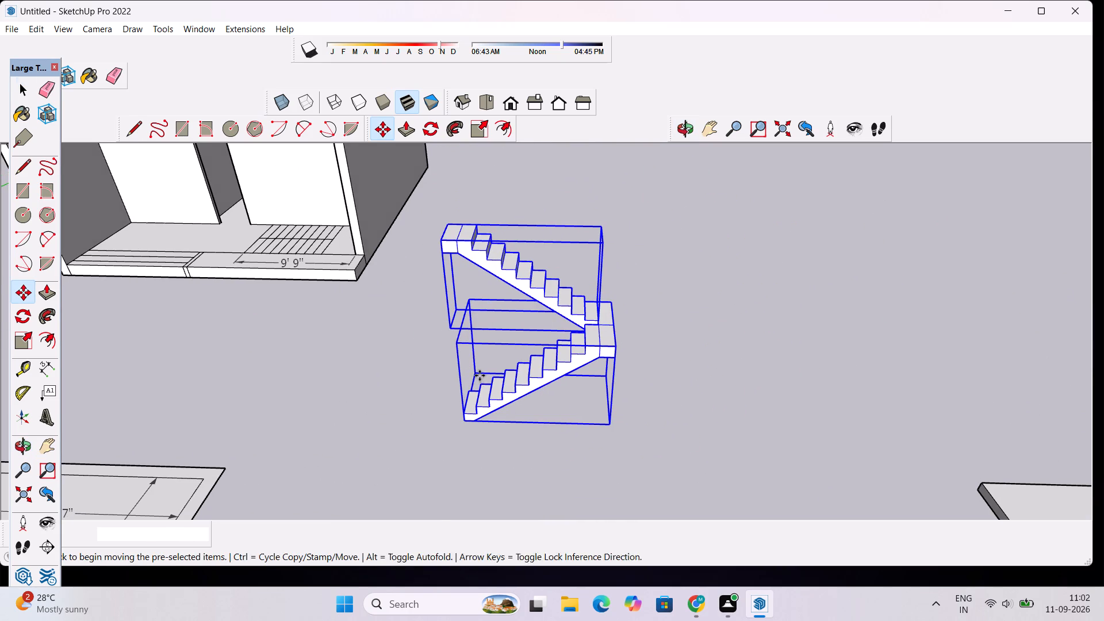
{"action": "scroll", "coordinate": [444, 411], "scroll_direction": "up", "scroll_amount": 6}
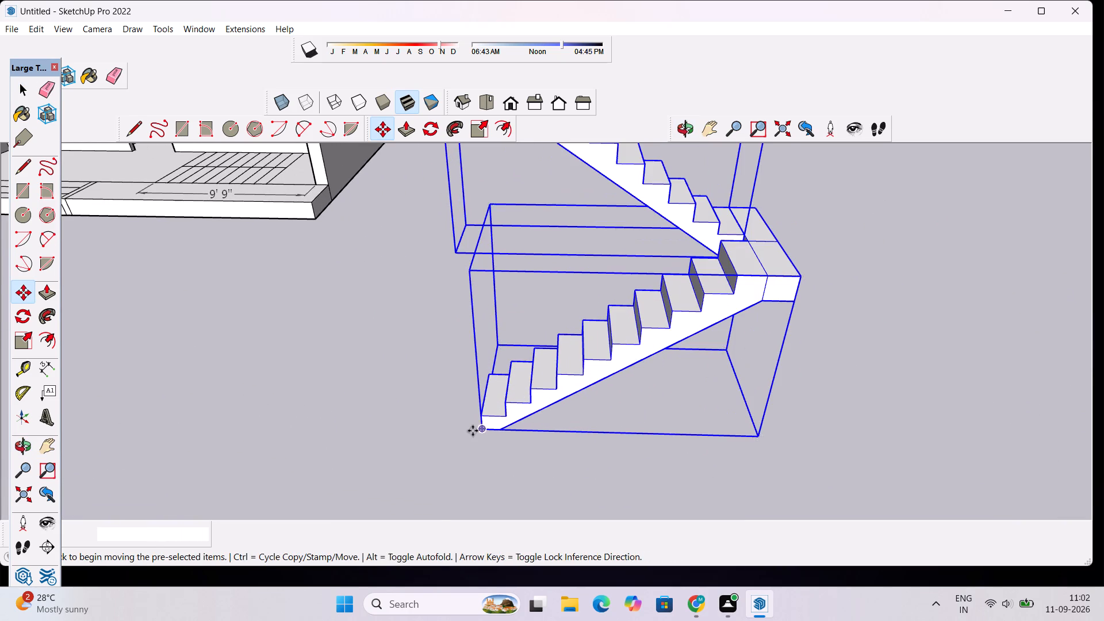
{"action": "scroll", "coordinate": [473, 431], "scroll_direction": "up", "scroll_amount": 6}
{"action": "left_click", "coordinate": [489, 427]}
{"action": "scroll", "coordinate": [412, 402], "scroll_direction": "down", "scroll_amount": 13}
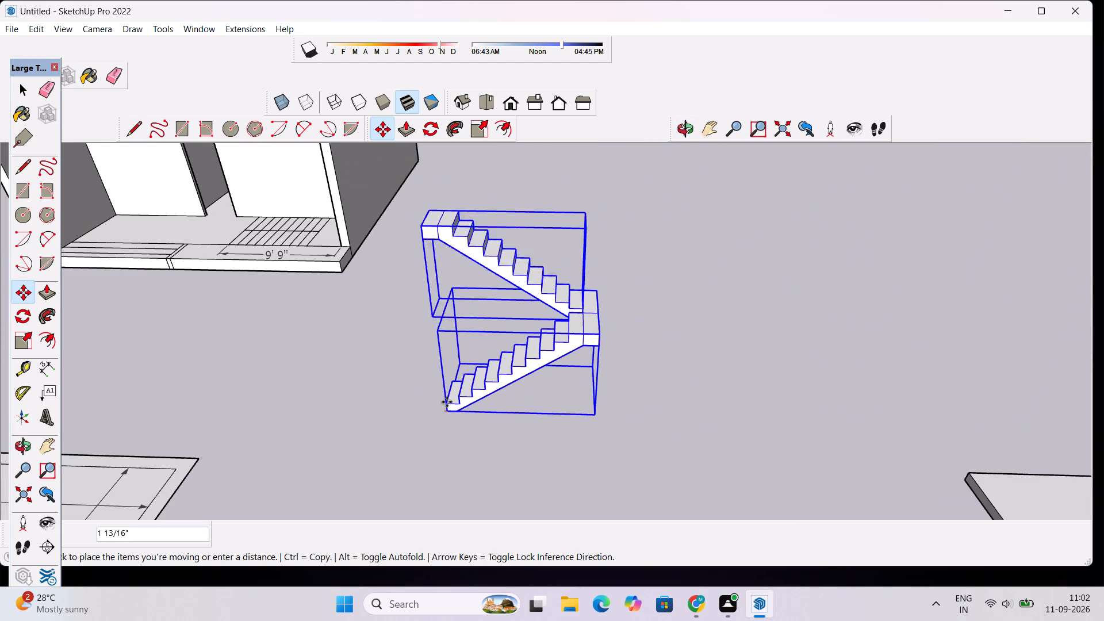
{"action": "scroll", "coordinate": [216, 231], "scroll_direction": "up", "scroll_amount": 17}
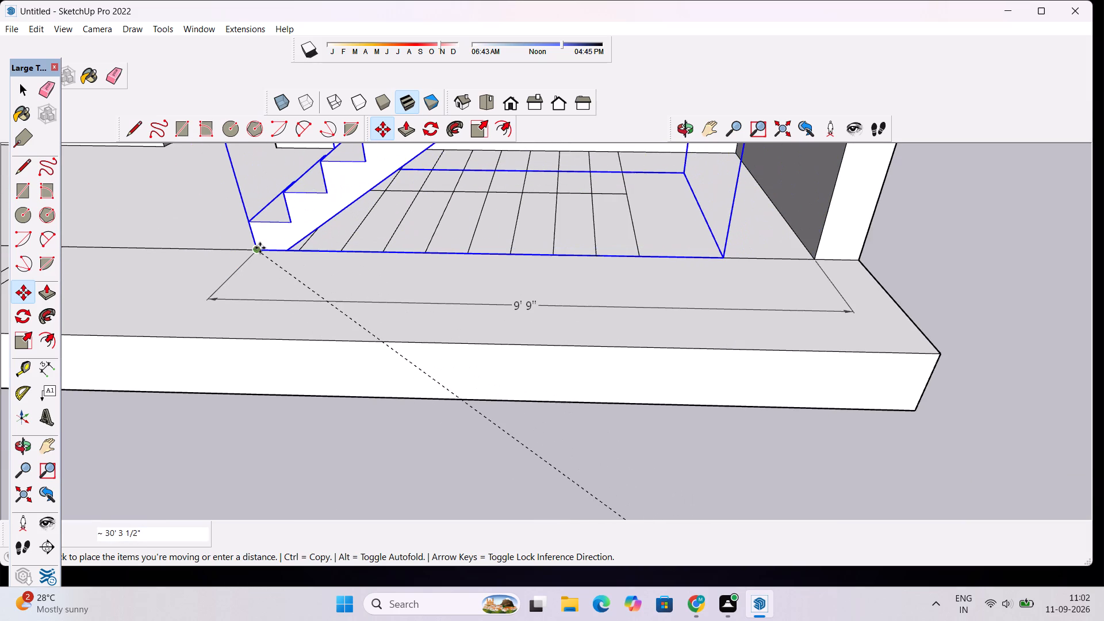
{"action": "left_click", "coordinate": [260, 248]}
{"action": "key", "text": "space"}
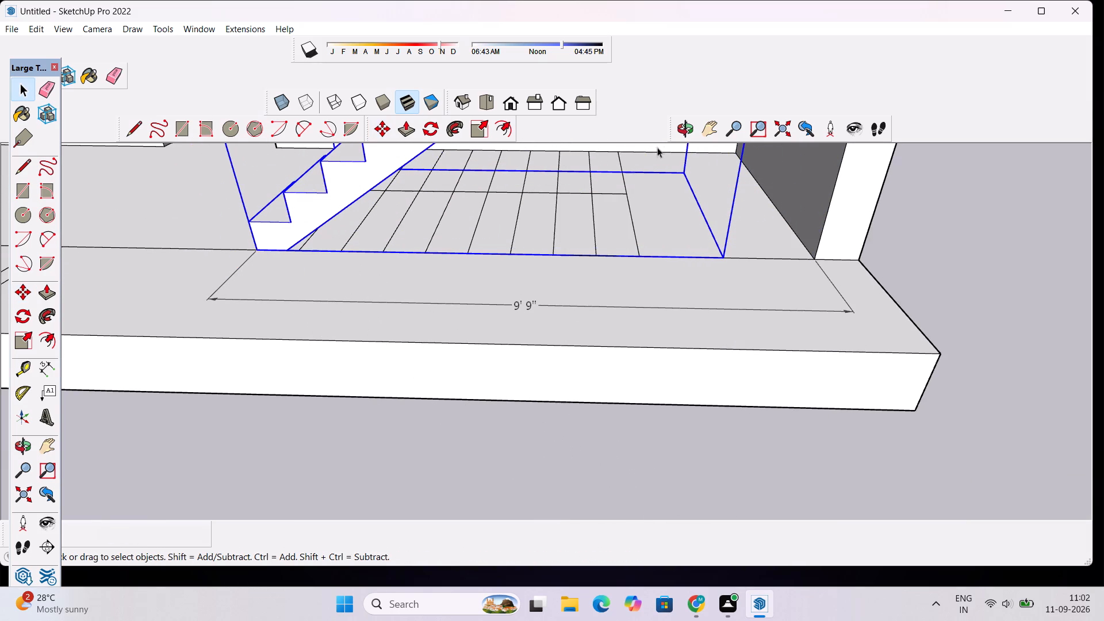
Examine from several sides how the placed staircase sits in the stair area relative to the tread lines, side wall and wall height.
{"action": "left_click", "coordinate": [685, 131]}
{"action": "scroll", "coordinate": [367, 249], "scroll_direction": "down", "scroll_amount": 7}
{"action": "left_click_drag", "start_coordinate": [355, 255], "coordinate": [645, 216]}
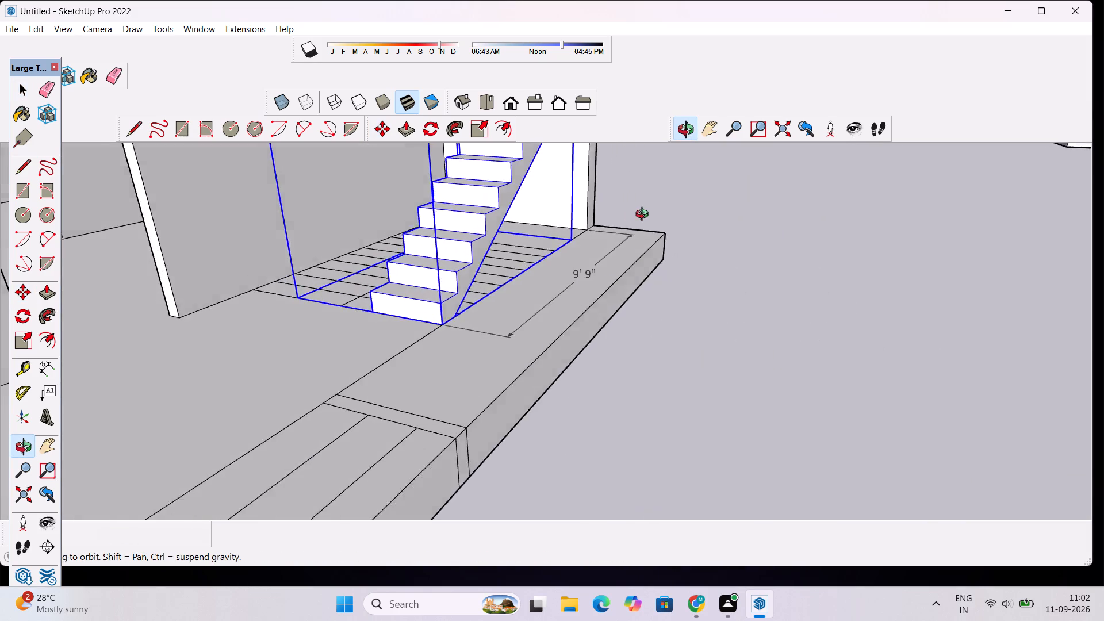
{"action": "left_click_drag", "start_coordinate": [645, 216], "coordinate": [647, 216]}
{"action": "scroll", "coordinate": [377, 297], "scroll_direction": "down", "scroll_amount": 14}
{"action": "left_click_drag", "start_coordinate": [509, 278], "coordinate": [240, 298]}
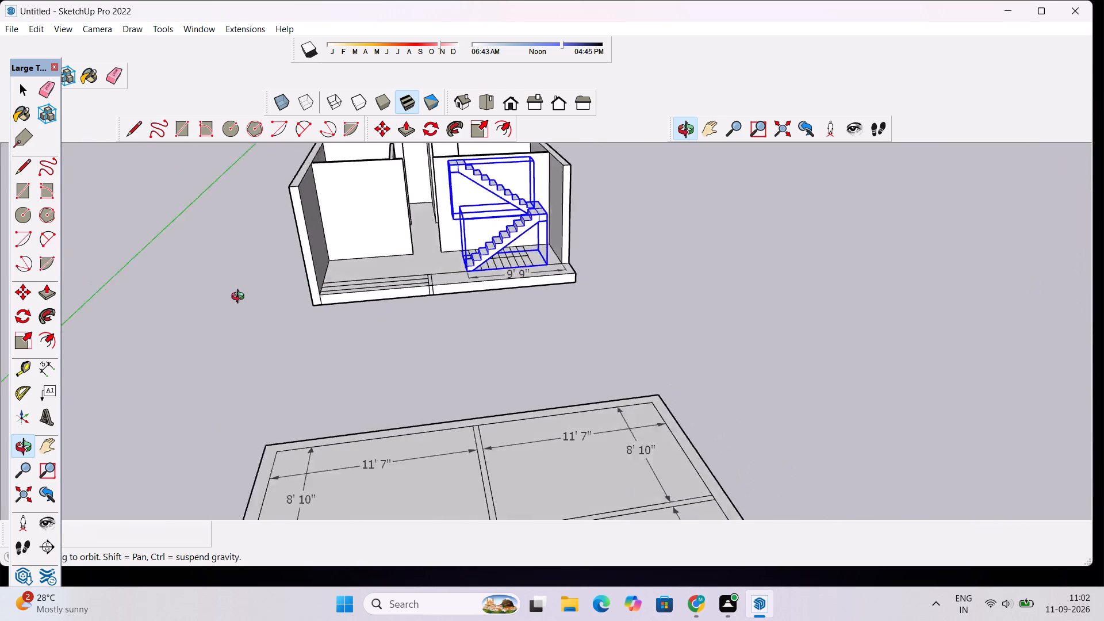
{"action": "left_click_drag", "start_coordinate": [240, 298], "coordinate": [201, 298]}
{"action": "scroll", "coordinate": [562, 278], "scroll_direction": "up", "scroll_amount": 9}
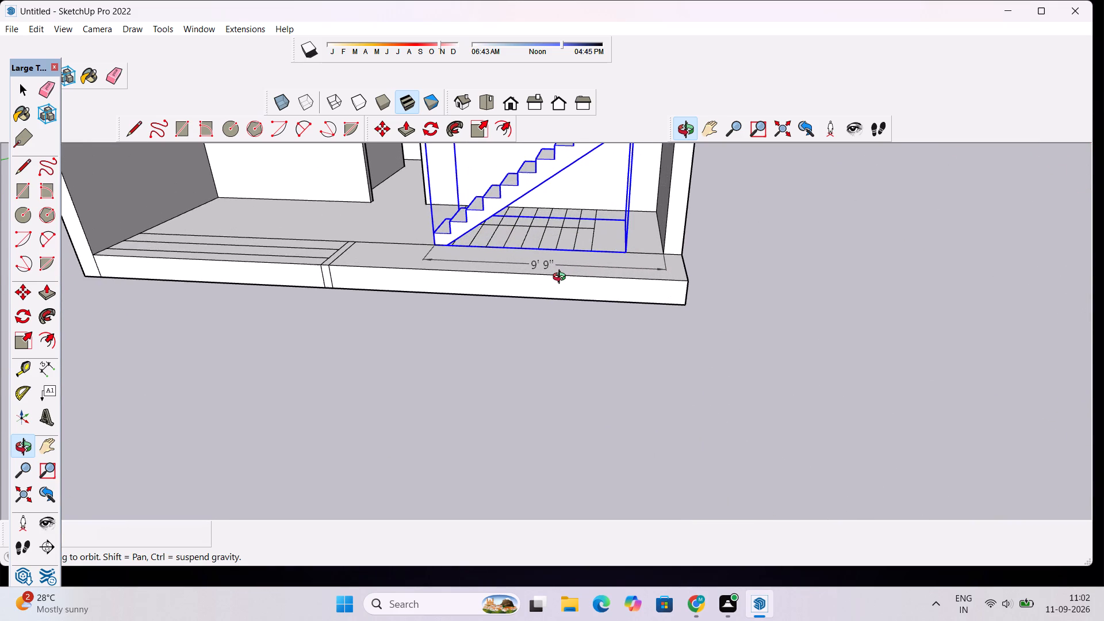
{"action": "scroll", "coordinate": [561, 273], "scroll_direction": "down", "scroll_amount": 12}
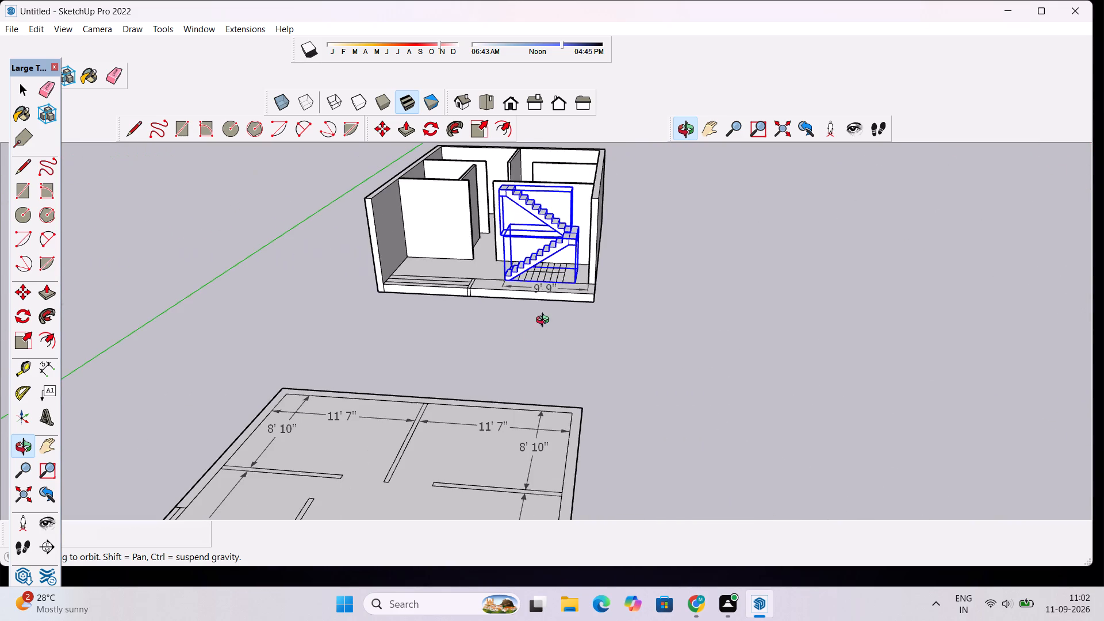
{"action": "scroll", "coordinate": [556, 221], "scroll_direction": "down", "scroll_amount": 9}
{"action": "scroll", "coordinate": [530, 178], "scroll_direction": "up", "scroll_amount": 5}
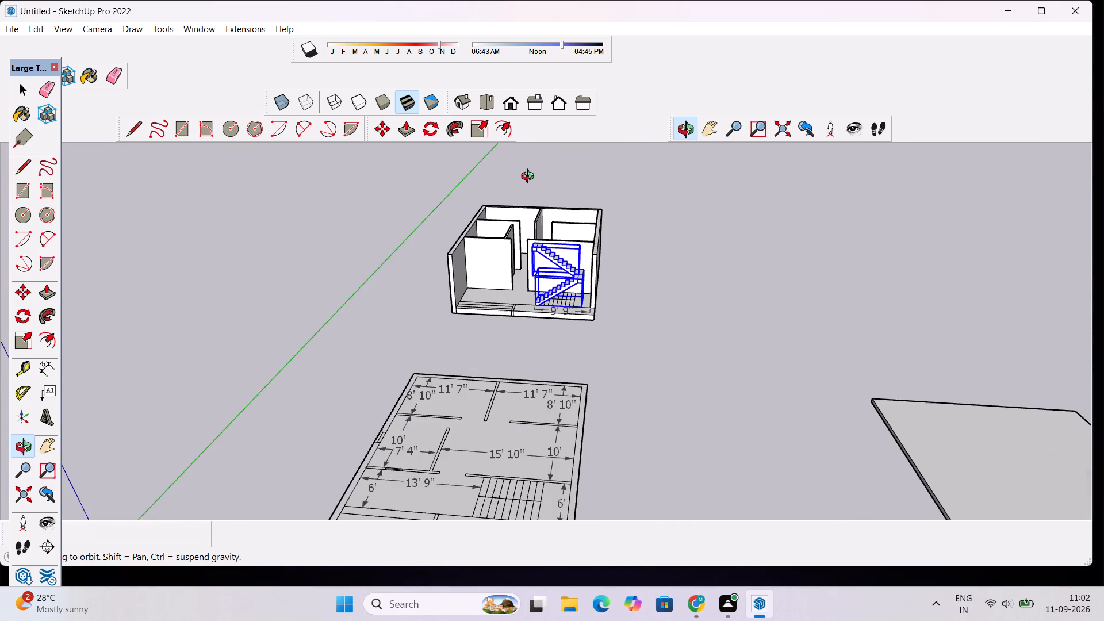
{"action": "scroll", "coordinate": [530, 178], "scroll_direction": "up", "scroll_amount": 1}
{"action": "key", "text": "space"}
{"action": "scroll", "coordinate": [530, 178], "scroll_direction": "up", "scroll_amount": 1}
{"action": "key", "text": "space"}
{"action": "scroll", "coordinate": [530, 178], "scroll_direction": "up", "scroll_amount": 2}
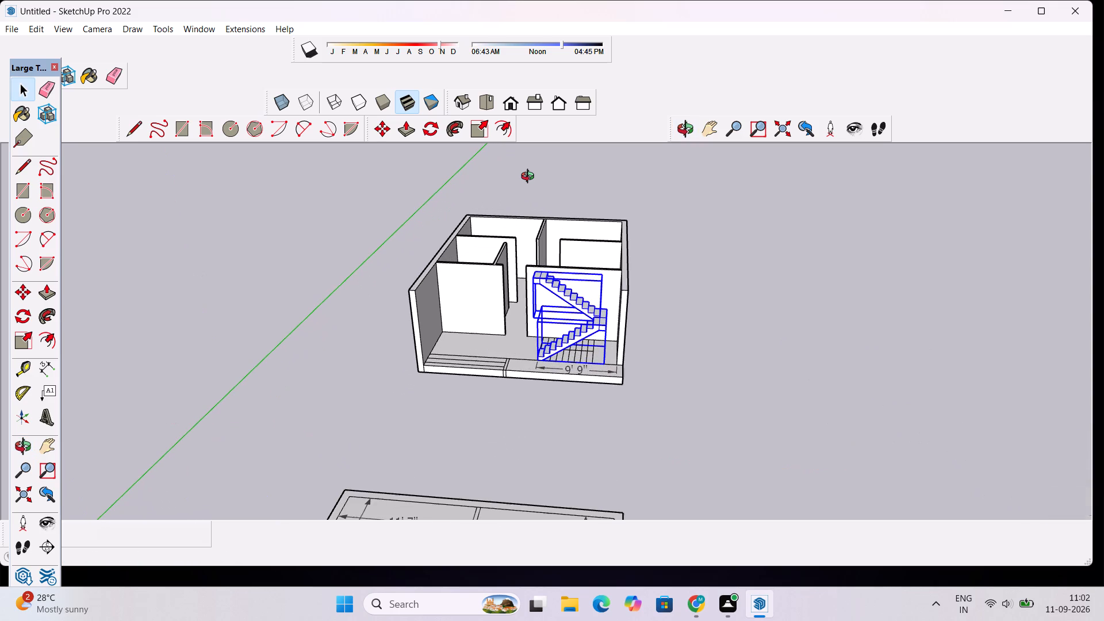
Examine the placed staircase in the walled model from the front, both sides and above, checking its position against the surrounding walls.
{"action": "scroll", "coordinate": [530, 178], "scroll_direction": "up", "scroll_amount": 1}
{"action": "key", "text": "space"}
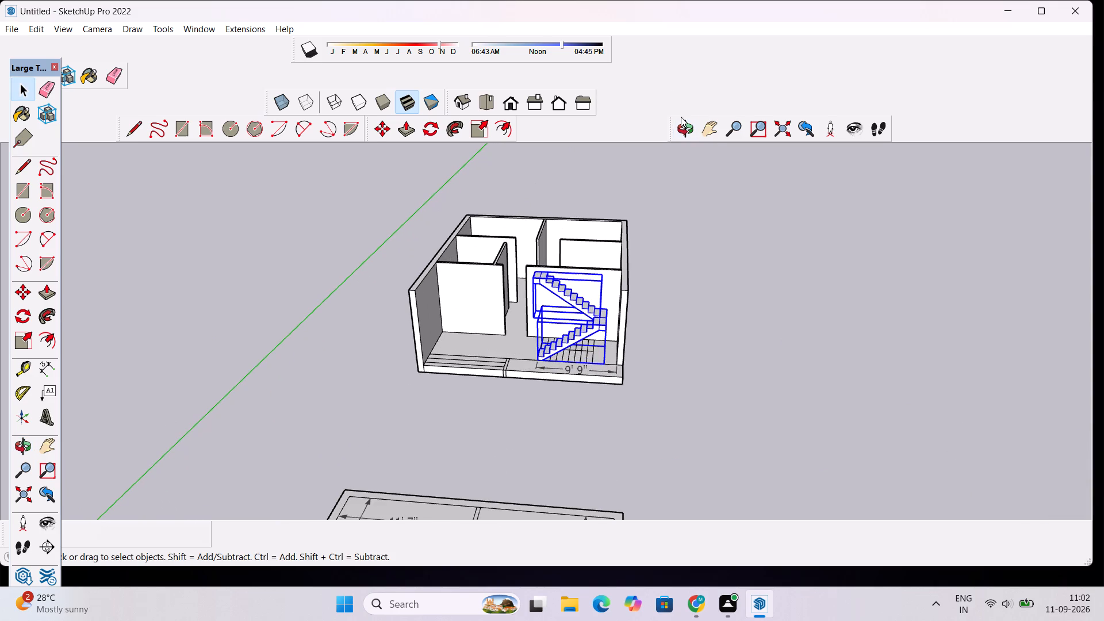
{"action": "scroll", "coordinate": [681, 117], "scroll_direction": "down", "scroll_amount": 2}
{"action": "left_click", "coordinate": [685, 131]}
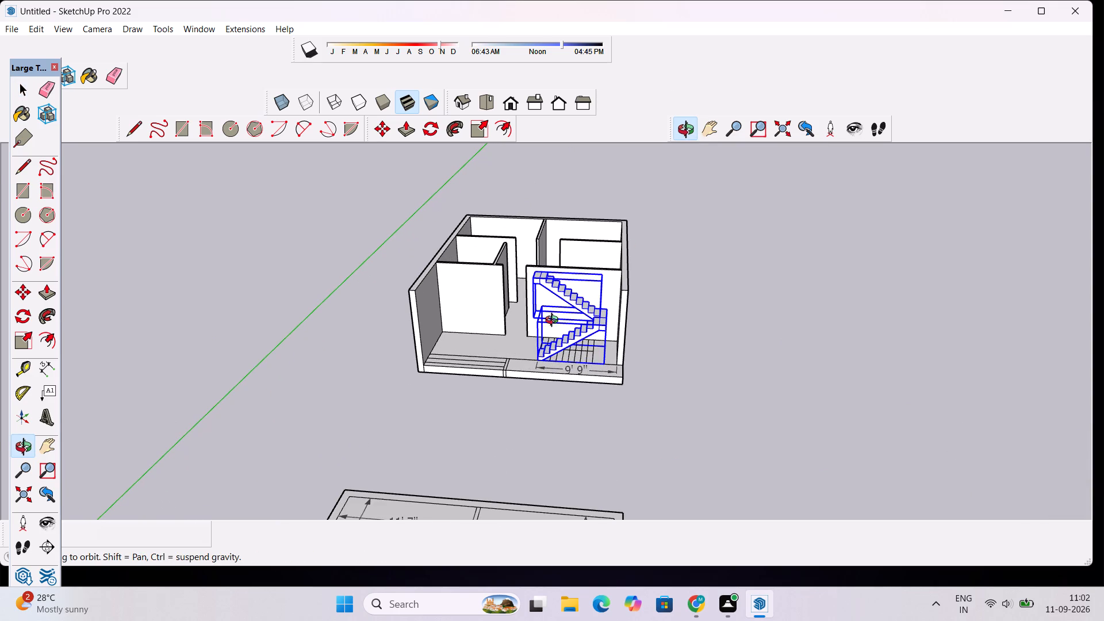
{"action": "left_click_drag", "start_coordinate": [554, 321], "coordinate": [554, 254]}
{"action": "scroll", "coordinate": [539, 250], "scroll_direction": "up", "scroll_amount": 6}
{"action": "scroll", "coordinate": [542, 239], "scroll_direction": "down", "scroll_amount": 5}
{"action": "left_click_drag", "start_coordinate": [665, 219], "coordinate": [664, 224]}
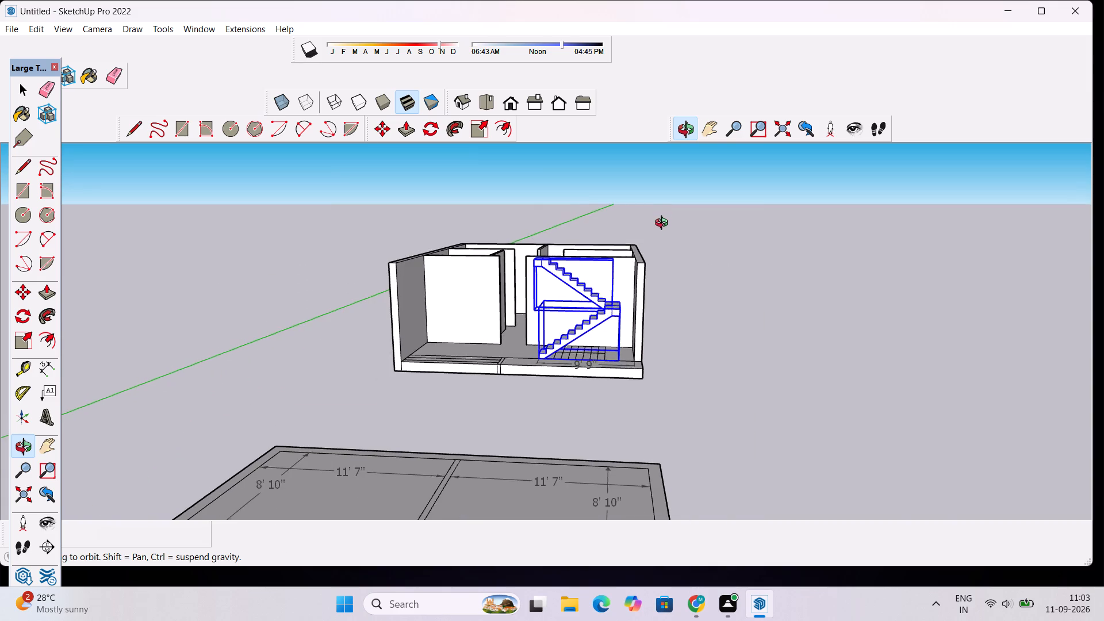
{"action": "left_click_drag", "start_coordinate": [664, 224], "coordinate": [592, 312]}
{"action": "scroll", "coordinate": [545, 290], "scroll_direction": "up", "scroll_amount": 5}
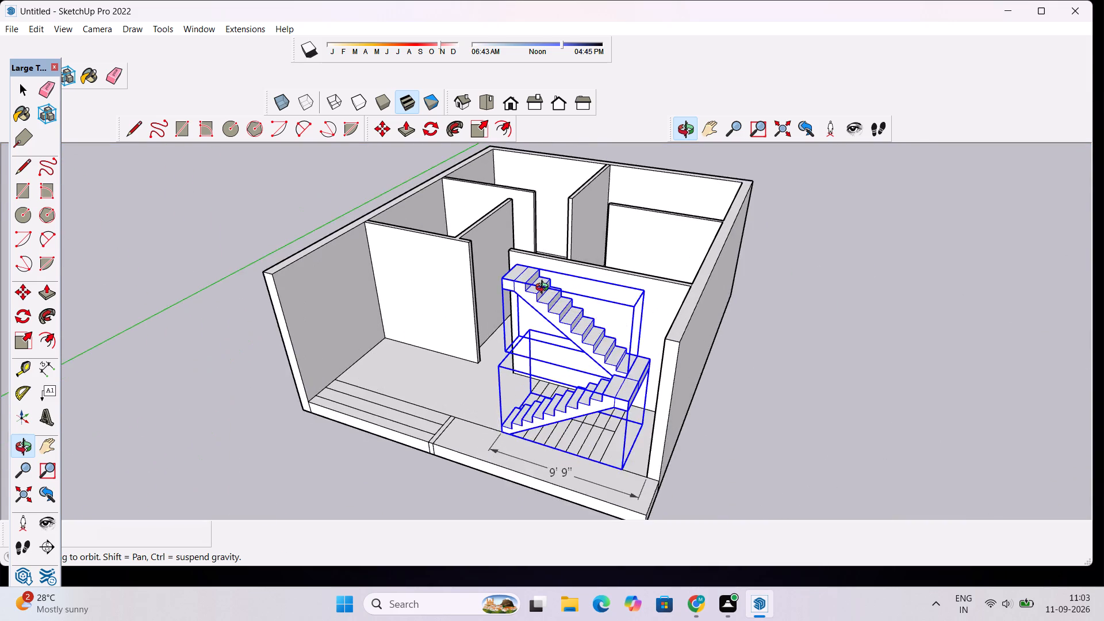
{"action": "left_click_drag", "start_coordinate": [535, 294], "coordinate": [668, 300]}
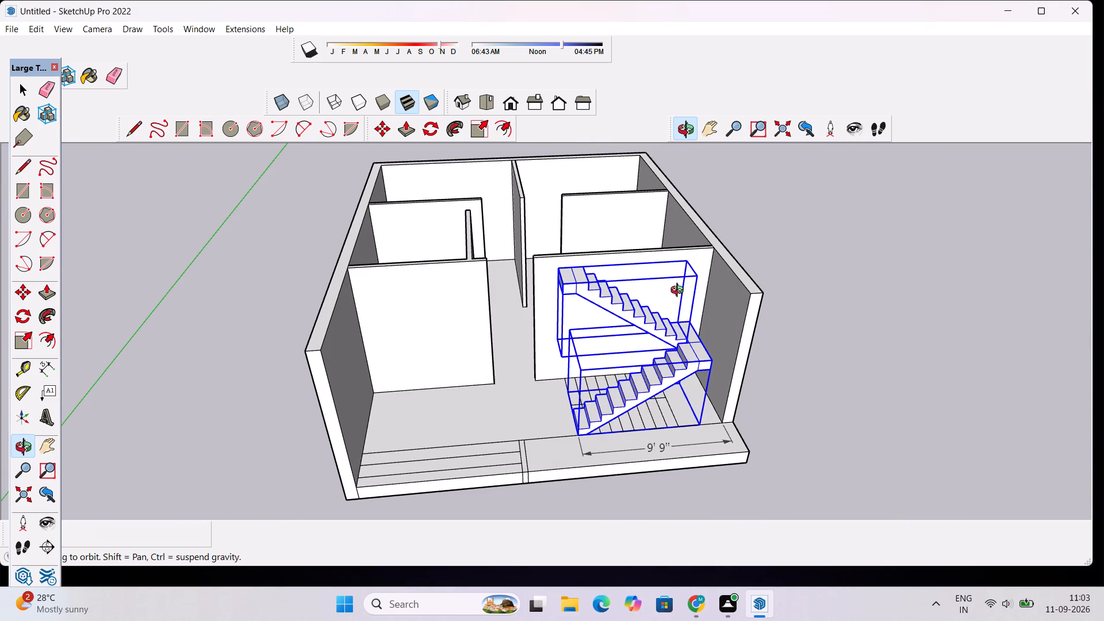
{"action": "left_click_drag", "start_coordinate": [694, 344], "coordinate": [597, 358]}
{"action": "left_click_drag", "start_coordinate": [420, 352], "coordinate": [586, 380]}
{"action": "scroll", "coordinate": [631, 335], "scroll_direction": "down", "scroll_amount": 5}
{"action": "left_click_drag", "start_coordinate": [645, 377], "coordinate": [624, 311]}
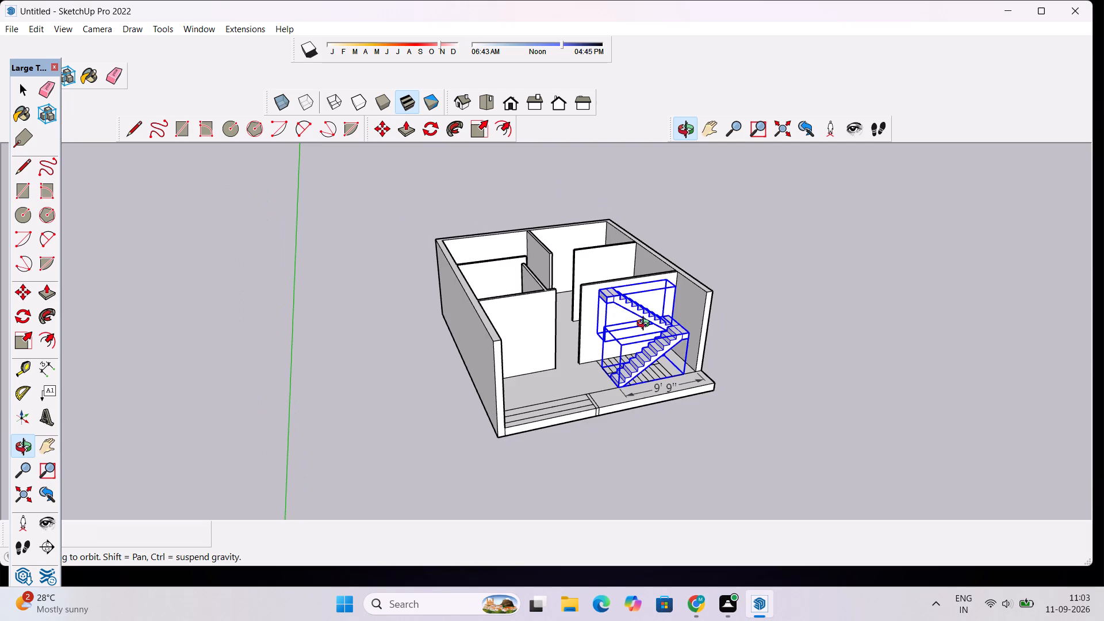
{"action": "scroll", "coordinate": [646, 325], "scroll_direction": "up", "scroll_amount": 5}
{"action": "scroll", "coordinate": [591, 305], "scroll_direction": "down", "scroll_amount": 4}
{"action": "left_click_drag", "start_coordinate": [609, 276], "coordinate": [557, 335]}
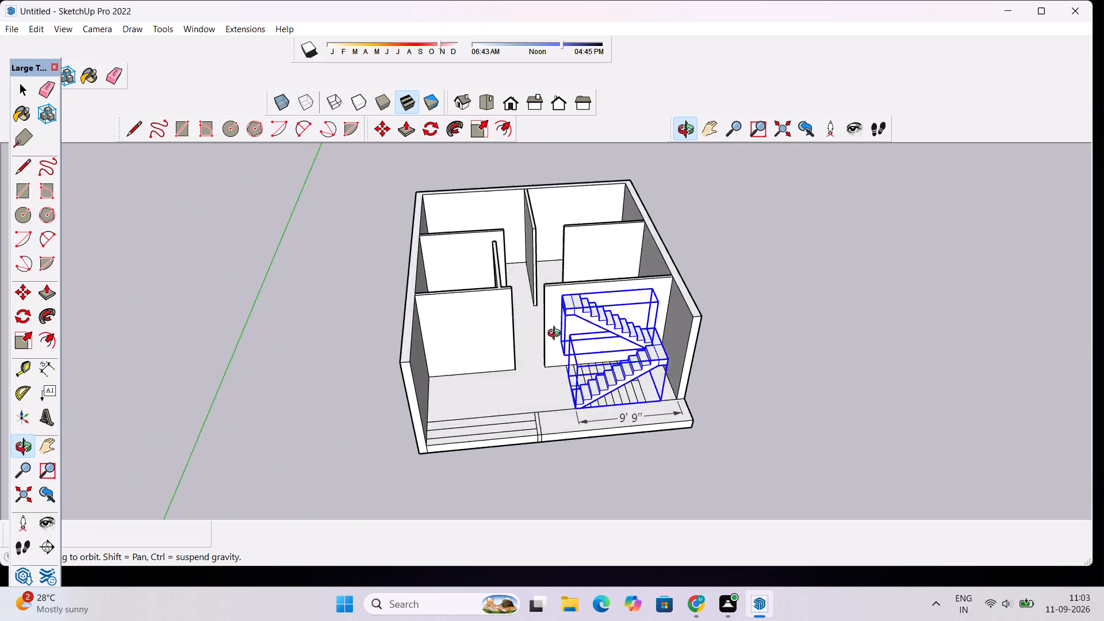
{"action": "left_click_drag", "start_coordinate": [557, 335], "coordinate": [897, 378]}
{"action": "left_click_drag", "start_coordinate": [903, 355], "coordinate": [603, 333]}
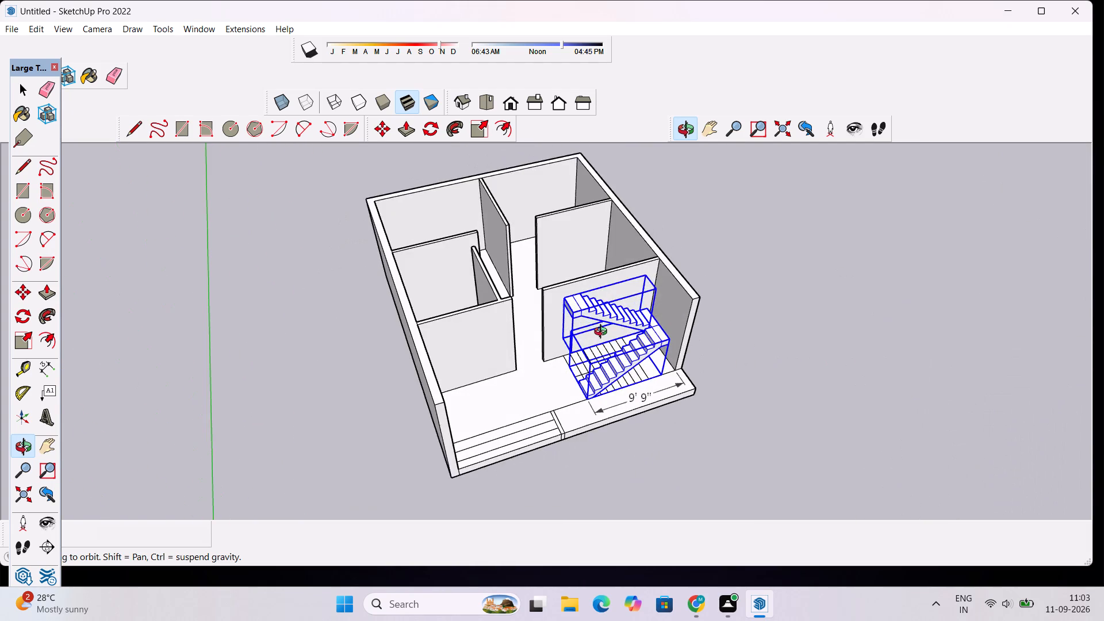
{"action": "left_click_drag", "start_coordinate": [603, 333], "coordinate": [805, 346]}
{"action": "left_click_drag", "start_coordinate": [823, 335], "coordinate": [686, 341]}
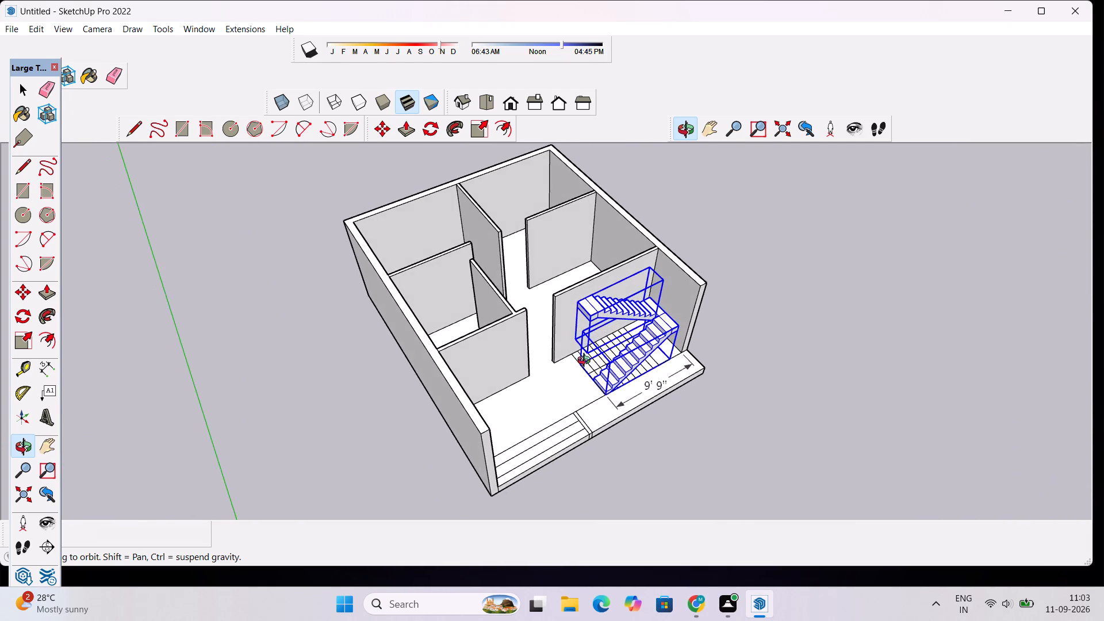
{"action": "left_click_drag", "start_coordinate": [429, 370], "coordinate": [551, 375]}
{"action": "left_click_drag", "start_coordinate": [487, 378], "coordinate": [509, 446]}
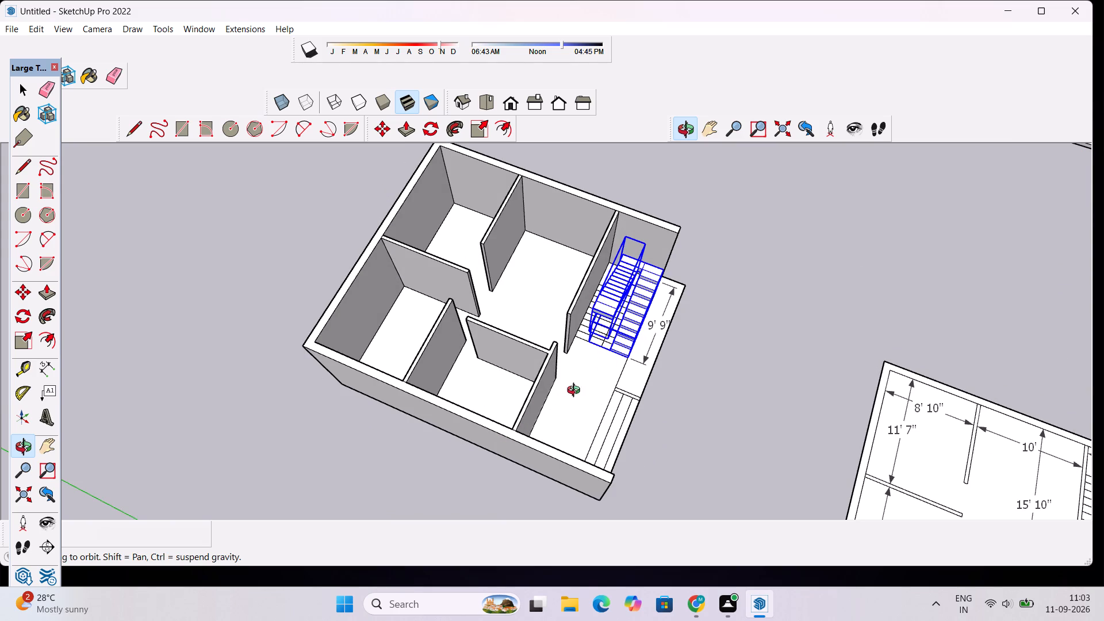
Inspect the stair area up close from above and at low level, comparing both flights with the tread lines, side wall and wall tops.
{"action": "scroll", "coordinate": [568, 361], "scroll_direction": "down", "scroll_amount": 6}
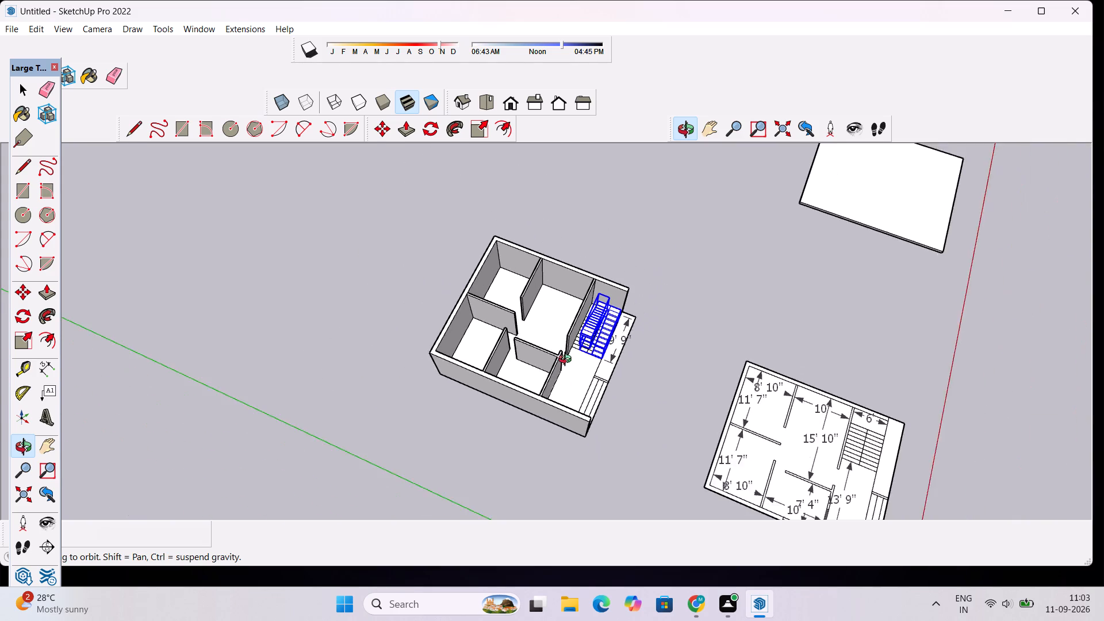
{"action": "scroll", "coordinate": [568, 361], "scroll_direction": "up", "scroll_amount": 5}
{"action": "left_click_drag", "start_coordinate": [752, 412], "coordinate": [398, 333]}
{"action": "scroll", "coordinate": [562, 397], "scroll_direction": "up", "scroll_amount": 5}
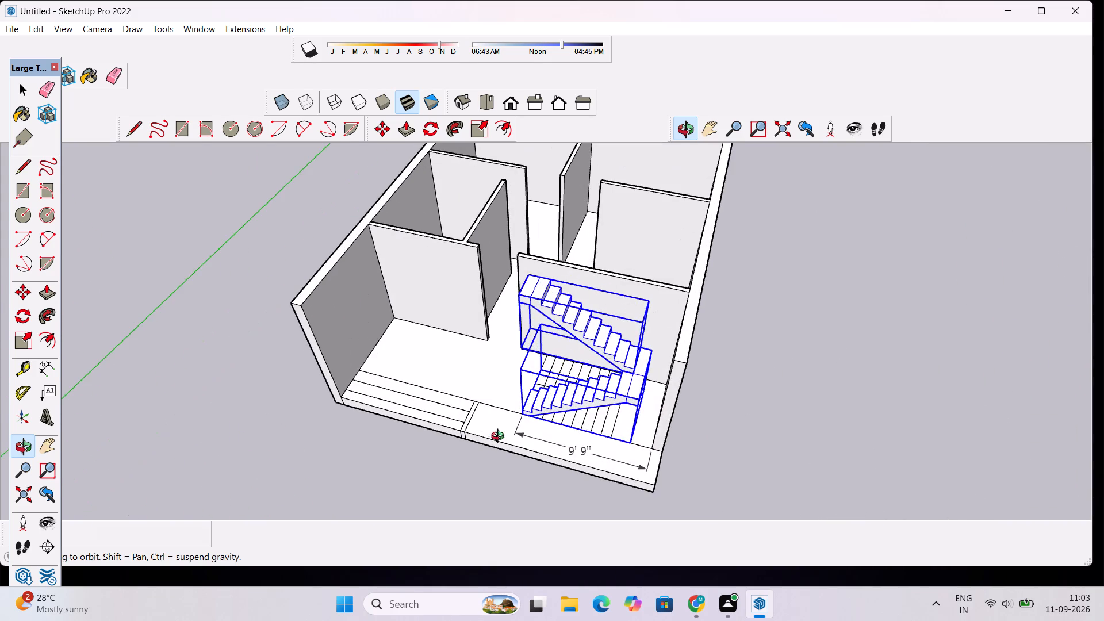
{"action": "scroll", "coordinate": [526, 434], "scroll_direction": "down", "scroll_amount": 6}
{"action": "scroll", "coordinate": [515, 440], "scroll_direction": "up", "scroll_amount": 5}
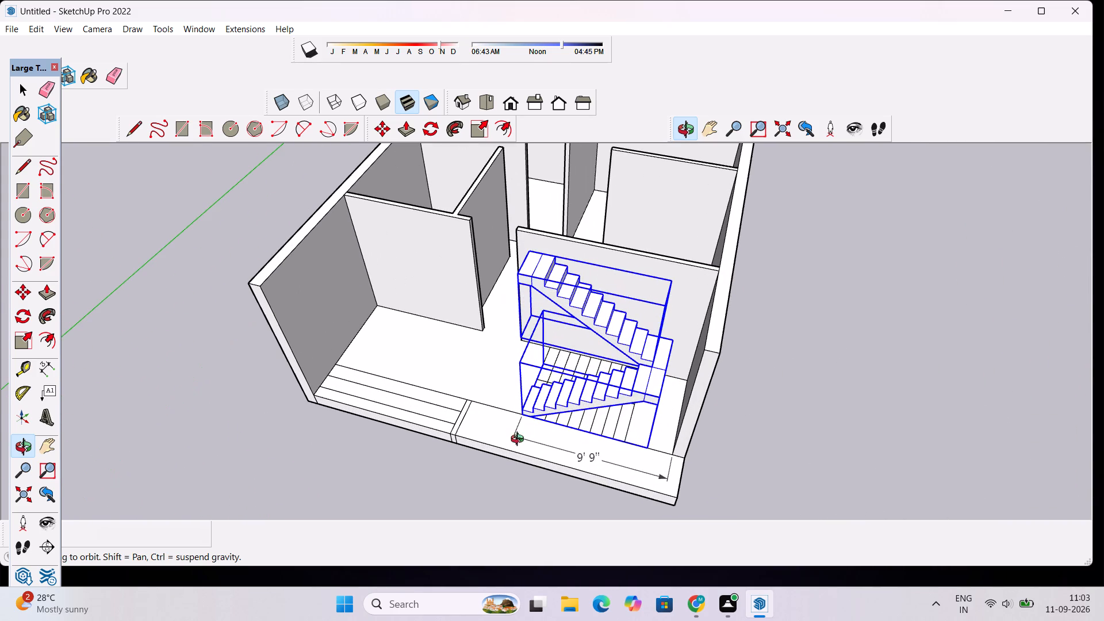
{"action": "left_click_drag", "start_coordinate": [499, 455], "coordinate": [501, 446]}
{"action": "scroll", "coordinate": [524, 423], "scroll_direction": "down", "scroll_amount": 6}
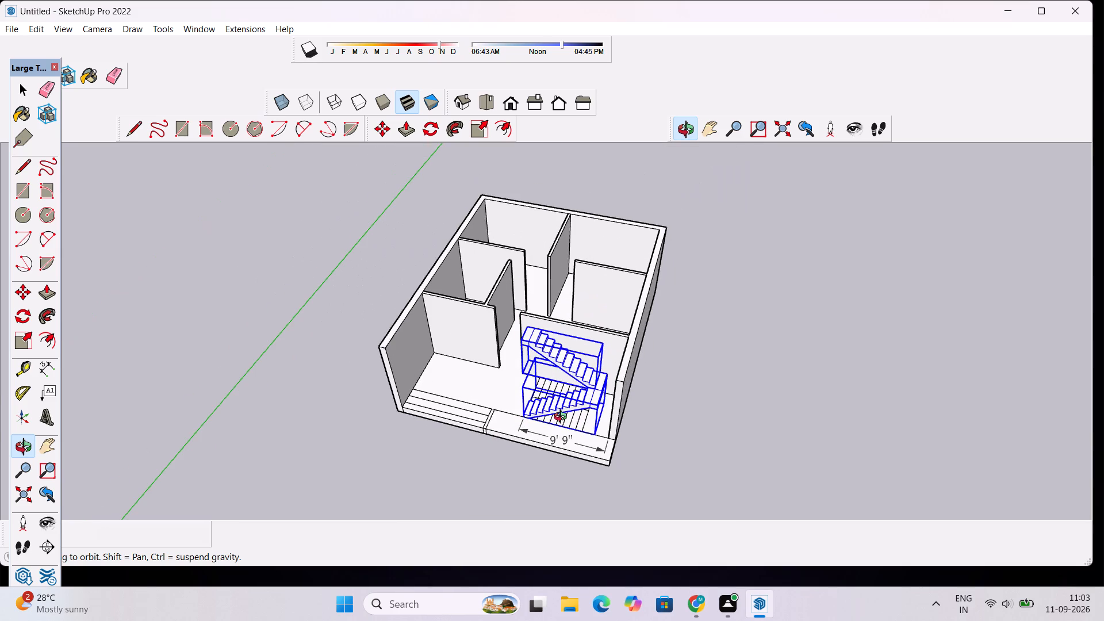
{"action": "scroll", "coordinate": [595, 359], "scroll_direction": "up", "scroll_amount": 6}
{"action": "left_click_drag", "start_coordinate": [562, 431], "coordinate": [846, 265]}
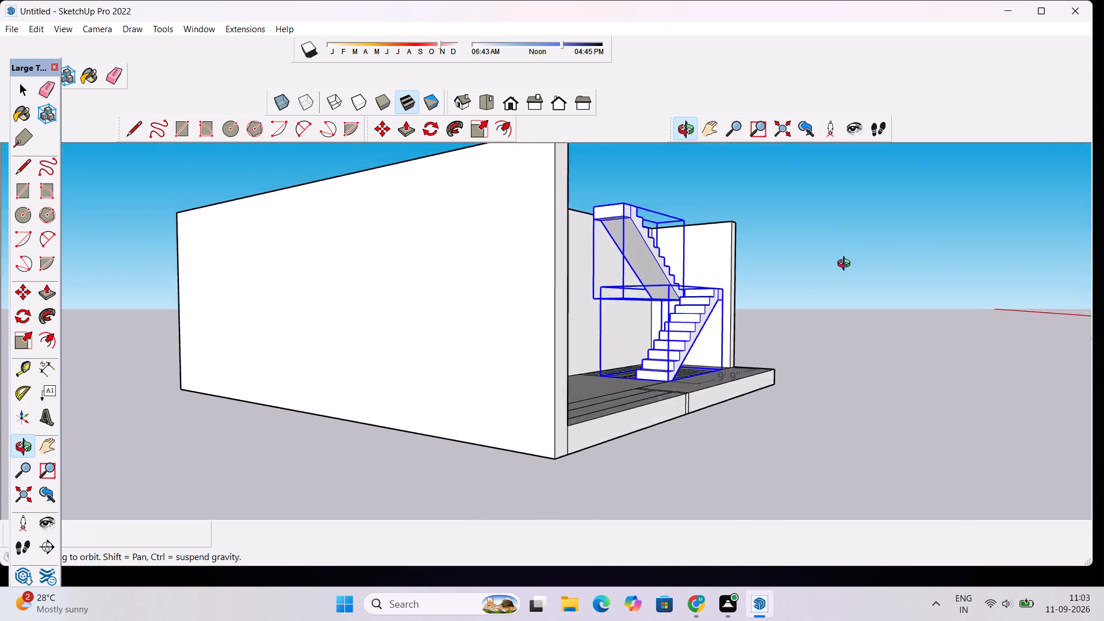
{"action": "left_click_drag", "start_coordinate": [846, 265], "coordinate": [696, 392]}
{"action": "left_click_drag", "start_coordinate": [721, 340], "coordinate": [581, 336]}
{"action": "left_click_drag", "start_coordinate": [509, 436], "coordinate": [563, 312]}
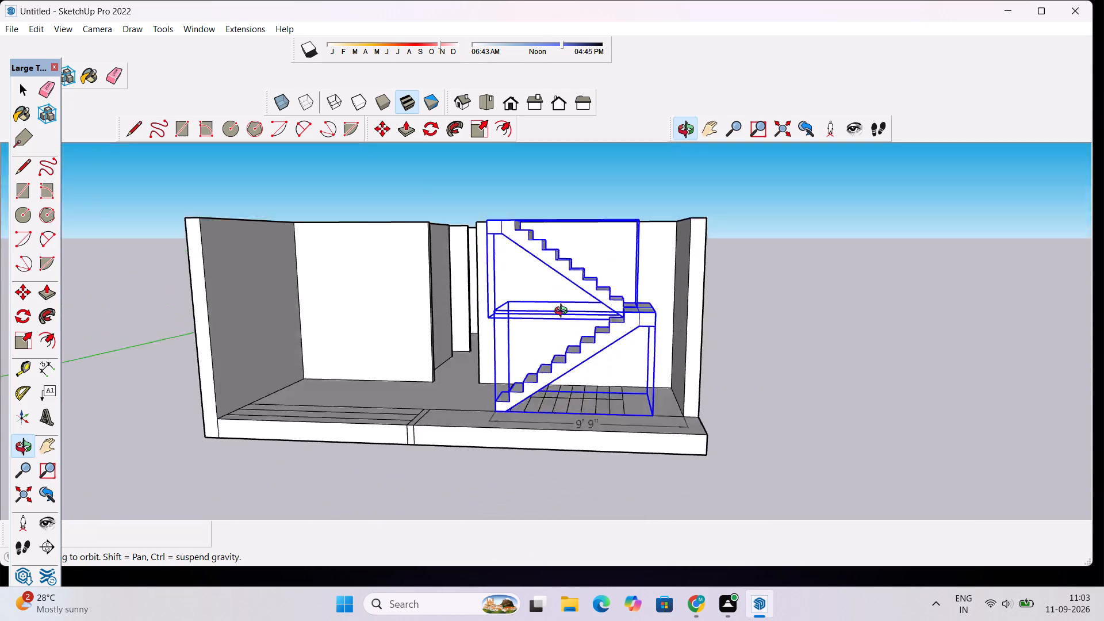
{"action": "left_click_drag", "start_coordinate": [563, 312], "coordinate": [563, 497]}
{"action": "left_click_drag", "start_coordinate": [564, 436], "coordinate": [569, 423]}
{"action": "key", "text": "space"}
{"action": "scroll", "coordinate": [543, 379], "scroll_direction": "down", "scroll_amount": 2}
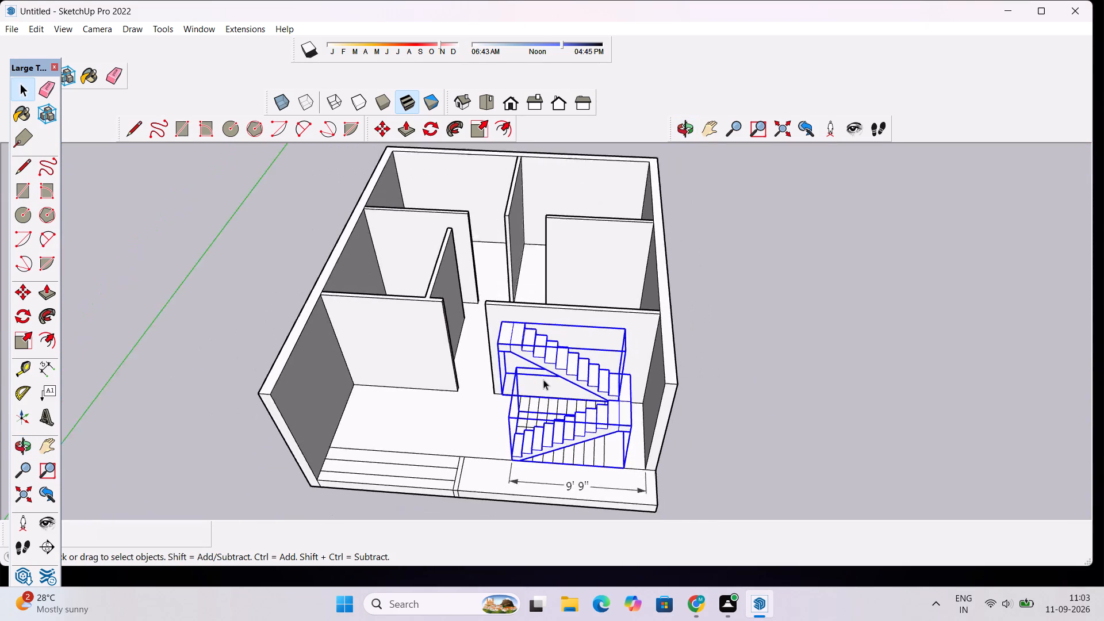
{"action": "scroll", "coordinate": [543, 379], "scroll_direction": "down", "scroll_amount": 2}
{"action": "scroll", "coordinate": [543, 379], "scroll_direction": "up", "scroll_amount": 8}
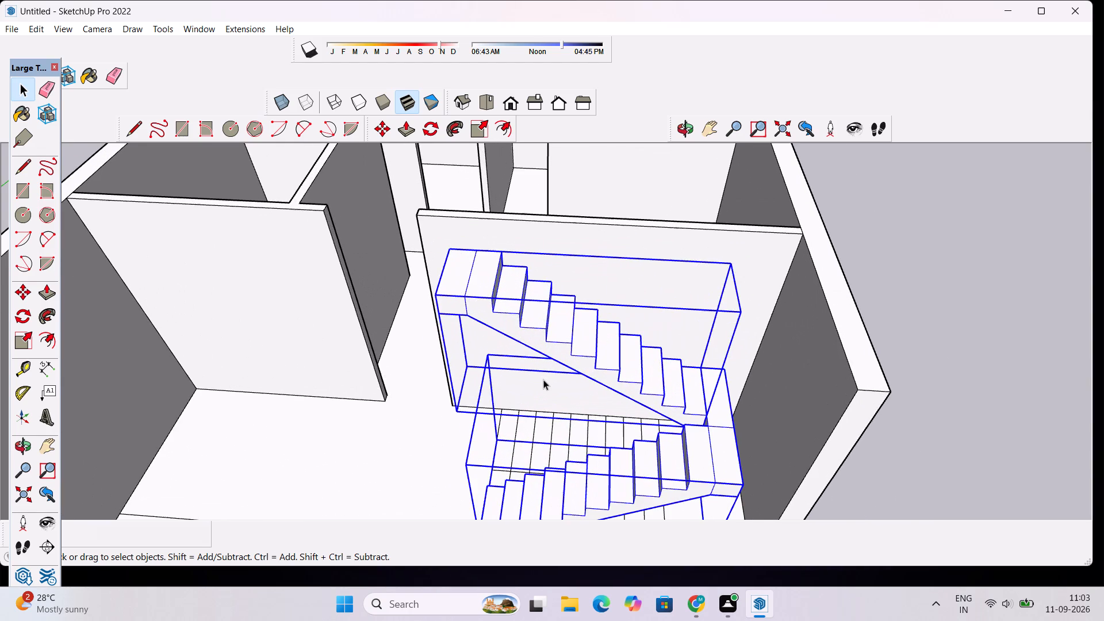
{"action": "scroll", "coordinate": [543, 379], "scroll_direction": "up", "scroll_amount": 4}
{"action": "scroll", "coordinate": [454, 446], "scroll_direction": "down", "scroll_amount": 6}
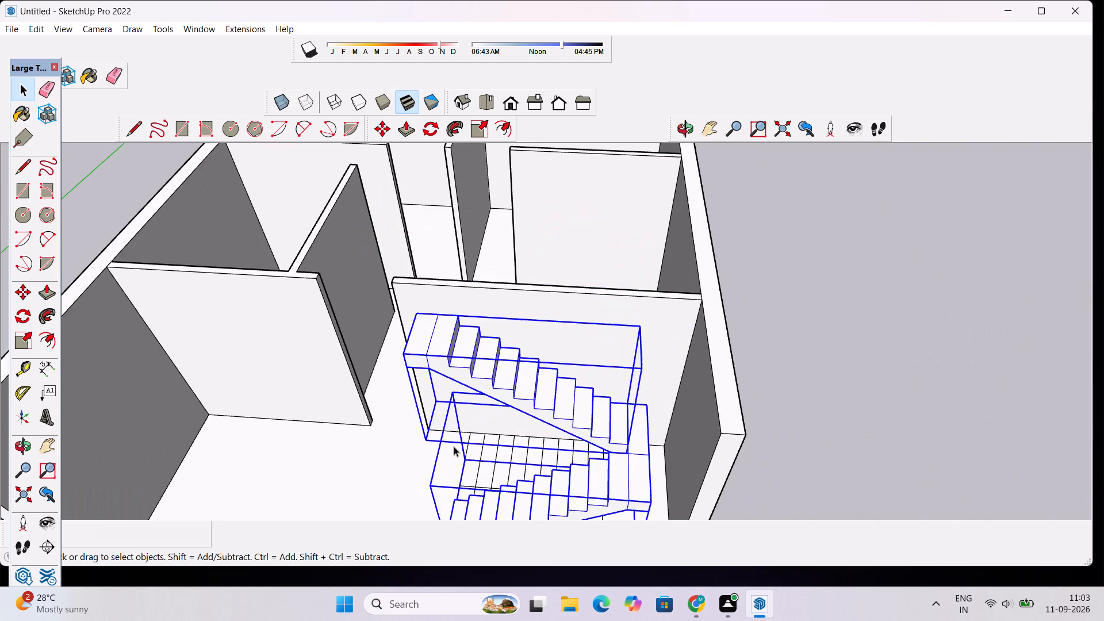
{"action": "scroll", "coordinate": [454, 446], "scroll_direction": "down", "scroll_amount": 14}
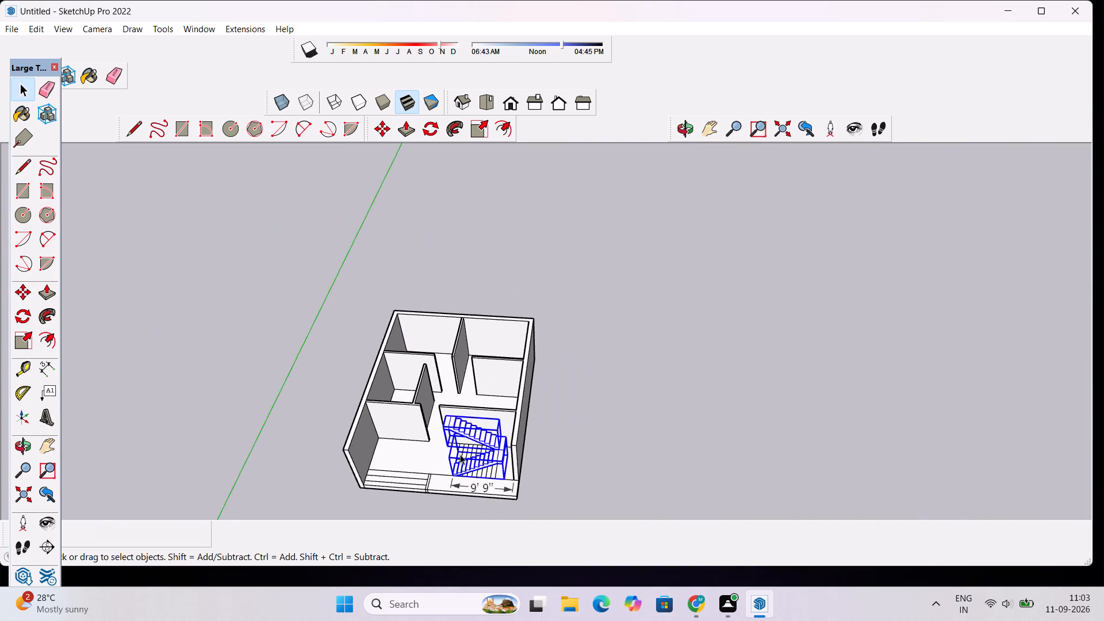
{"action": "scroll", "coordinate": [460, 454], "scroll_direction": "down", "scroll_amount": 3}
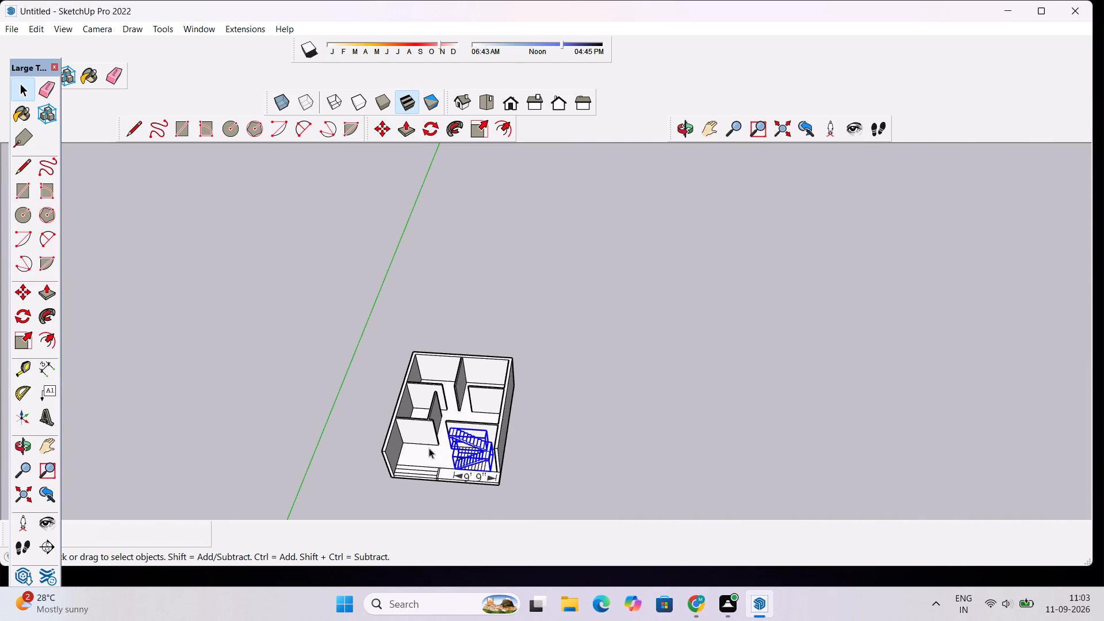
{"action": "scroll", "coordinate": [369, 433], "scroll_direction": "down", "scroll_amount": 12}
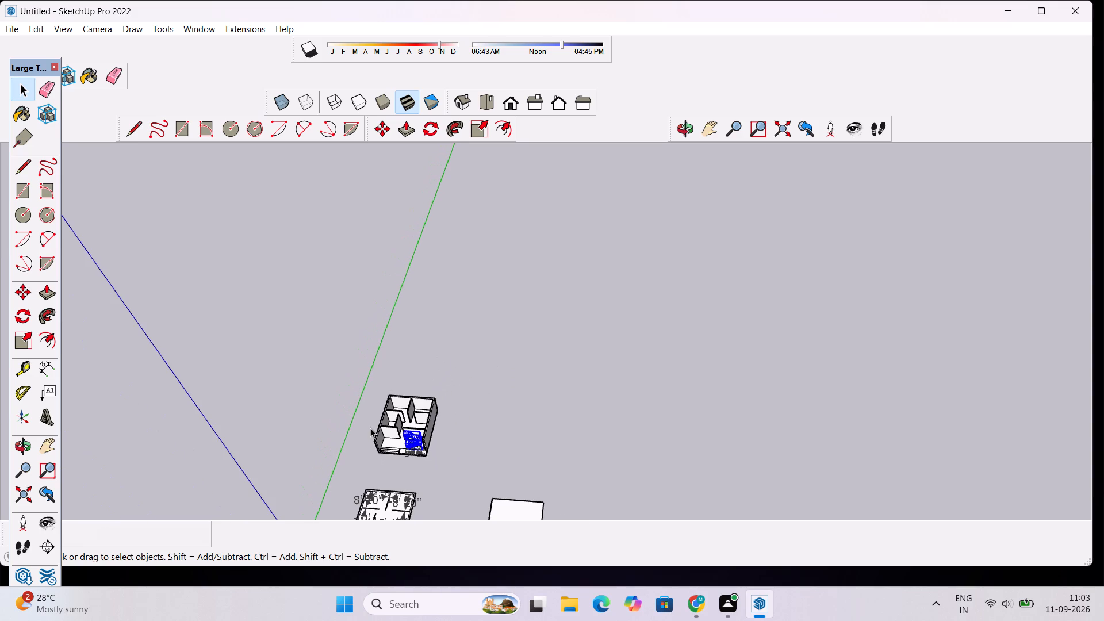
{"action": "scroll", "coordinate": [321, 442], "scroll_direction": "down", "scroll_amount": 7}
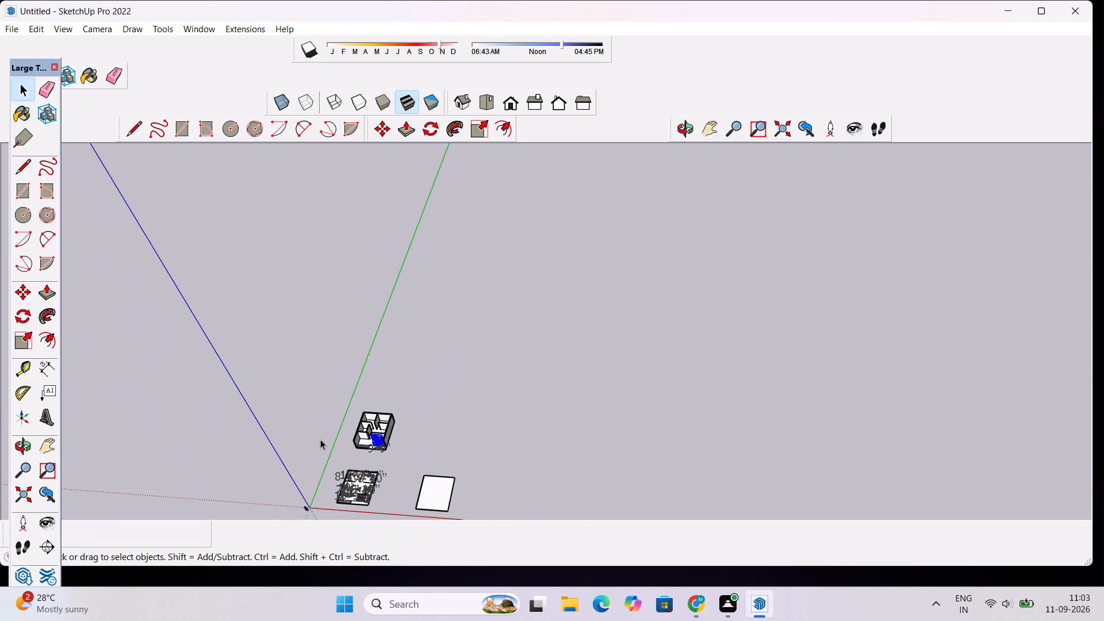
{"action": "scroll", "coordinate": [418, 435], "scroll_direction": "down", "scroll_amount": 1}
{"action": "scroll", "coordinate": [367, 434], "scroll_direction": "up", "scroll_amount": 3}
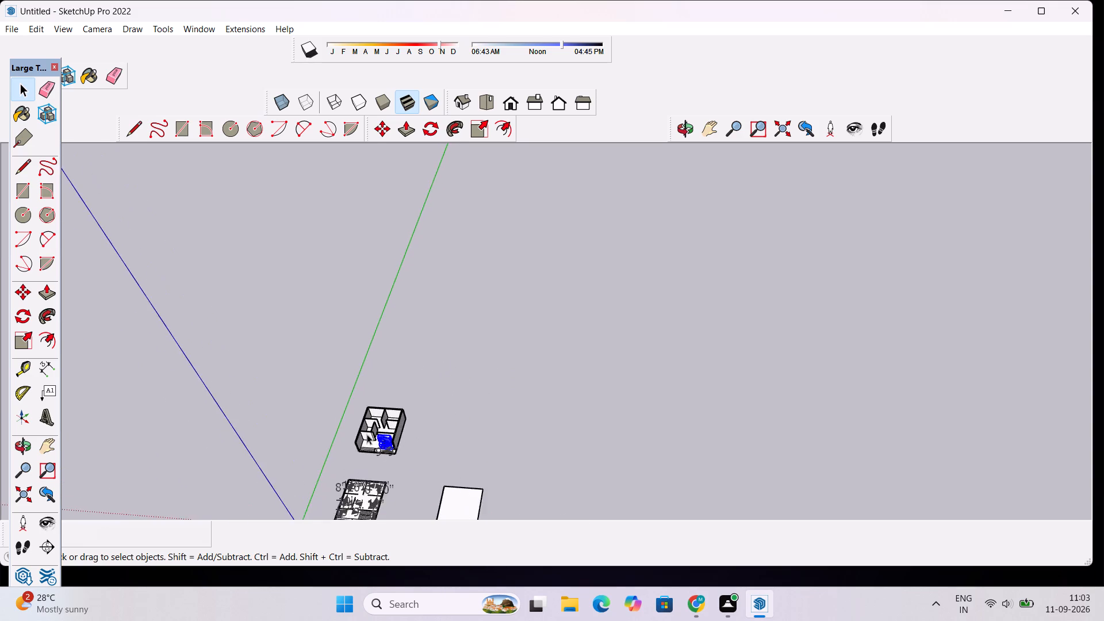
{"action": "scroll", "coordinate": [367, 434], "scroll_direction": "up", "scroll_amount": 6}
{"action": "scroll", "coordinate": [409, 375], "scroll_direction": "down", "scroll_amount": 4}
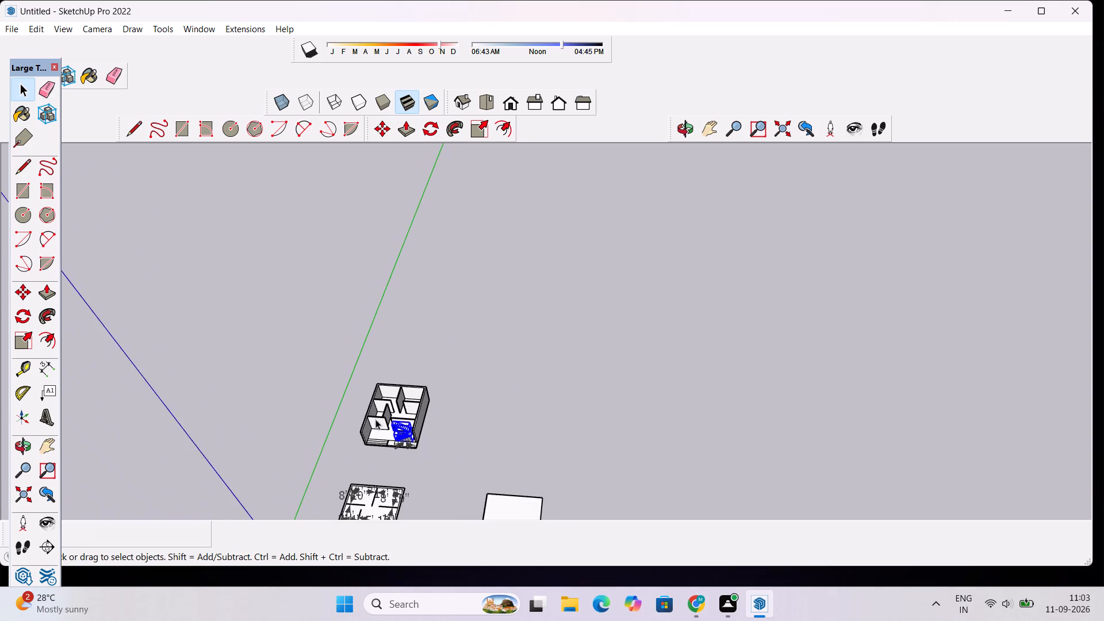
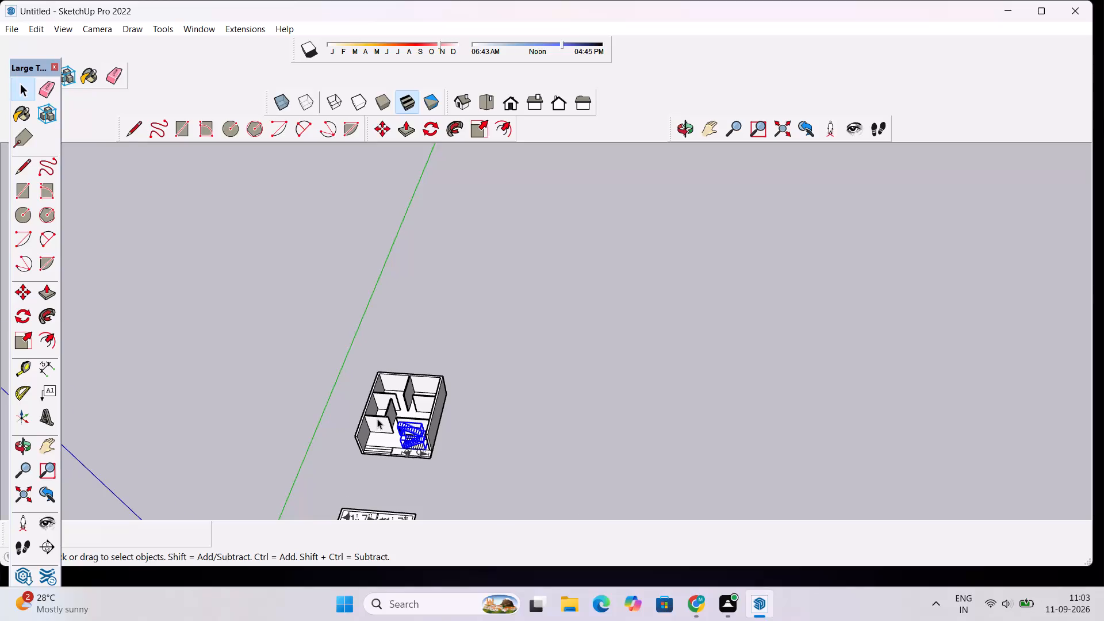
Delete the 9' 9" dimension in front of the staircase in the walled house model.
{"action": "scroll", "coordinate": [377, 419], "scroll_direction": "down", "scroll_amount": 6}
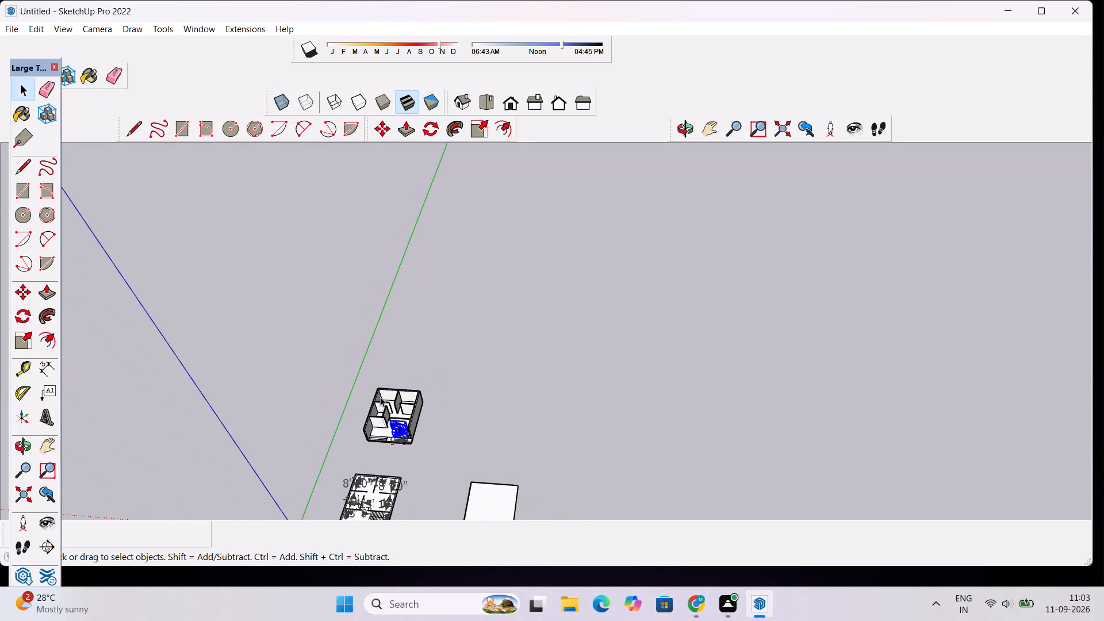
{"action": "scroll", "coordinate": [374, 406], "scroll_direction": "down", "scroll_amount": 3}
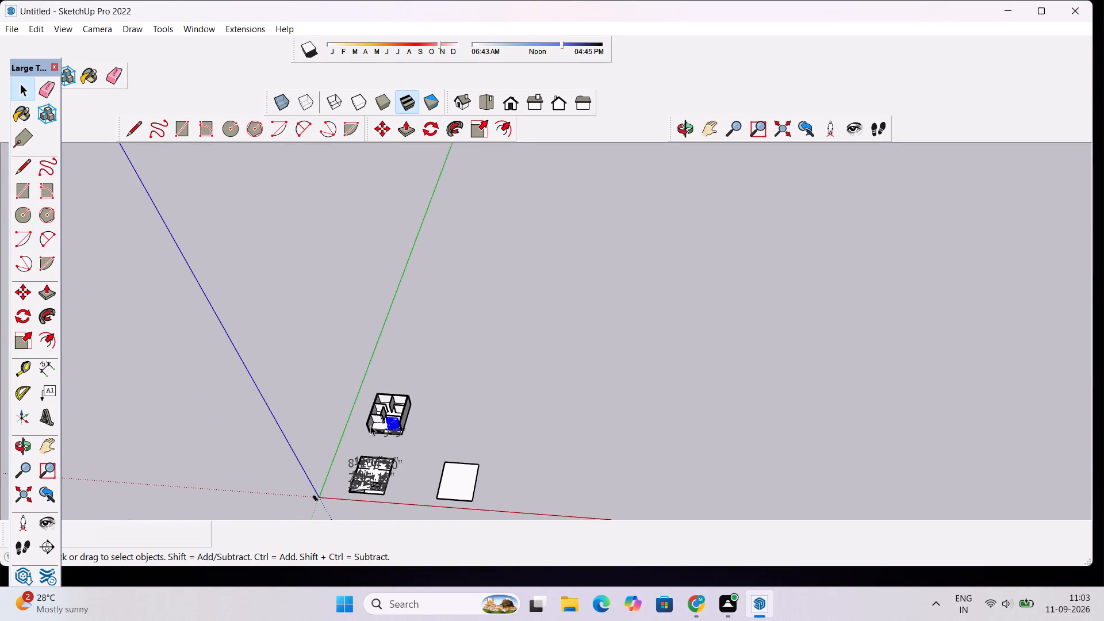
{"action": "scroll", "coordinate": [437, 385], "scroll_direction": "down", "scroll_amount": 3}
{"action": "scroll", "coordinate": [405, 421], "scroll_direction": "down", "scroll_amount": 3}
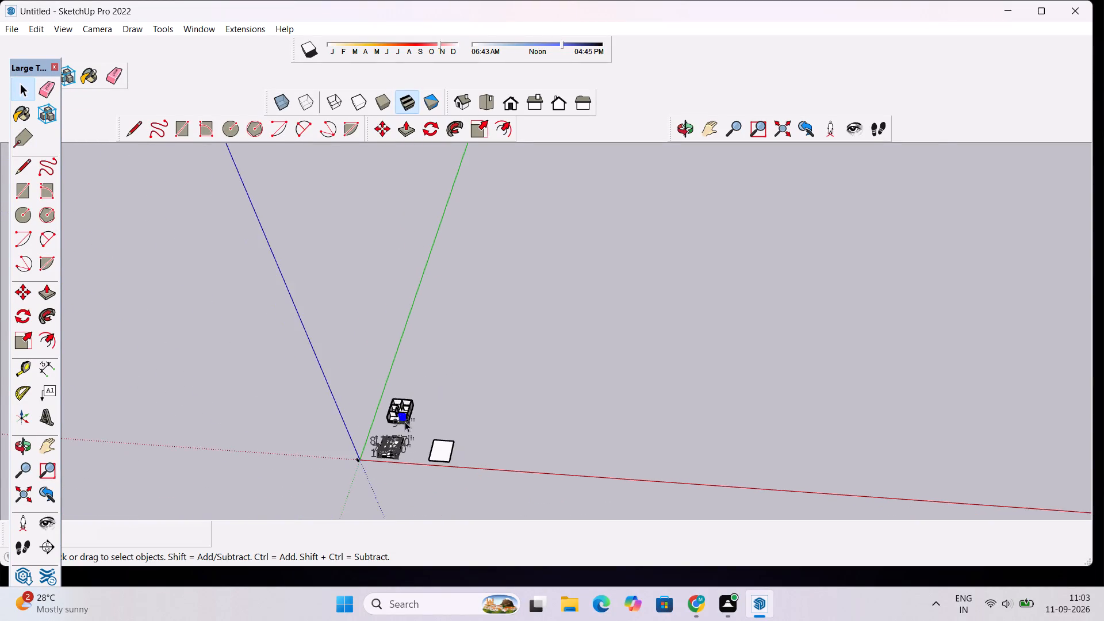
{"action": "scroll", "coordinate": [405, 421], "scroll_direction": "down", "scroll_amount": 5}
{"action": "scroll", "coordinate": [392, 435], "scroll_direction": "up", "scroll_amount": 19}
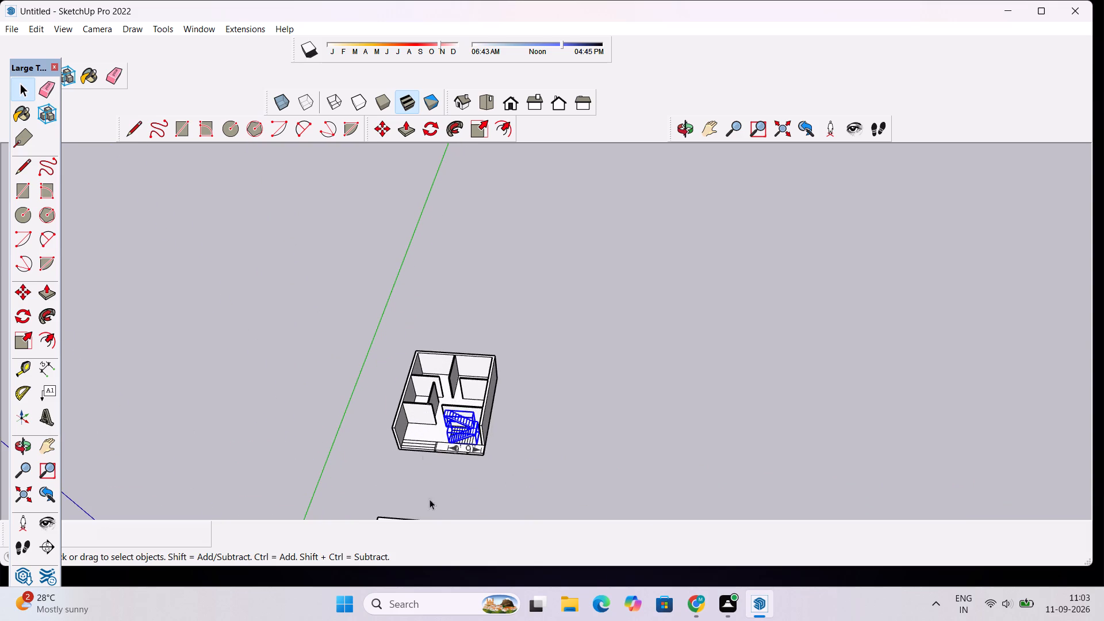
{"action": "scroll", "coordinate": [425, 449], "scroll_direction": "up", "scroll_amount": 4}
{"action": "scroll", "coordinate": [500, 324], "scroll_direction": "down", "scroll_amount": 7}
{"action": "scroll", "coordinate": [467, 413], "scroll_direction": "up", "scroll_amount": 9}
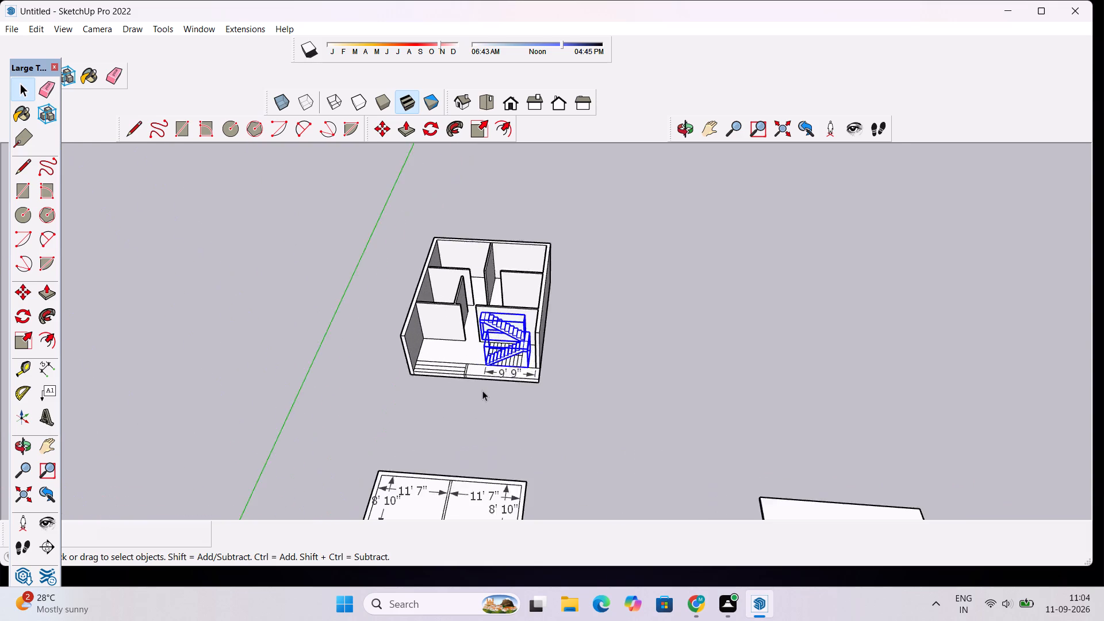
{"action": "scroll", "coordinate": [482, 390], "scroll_direction": "up", "scroll_amount": 13}
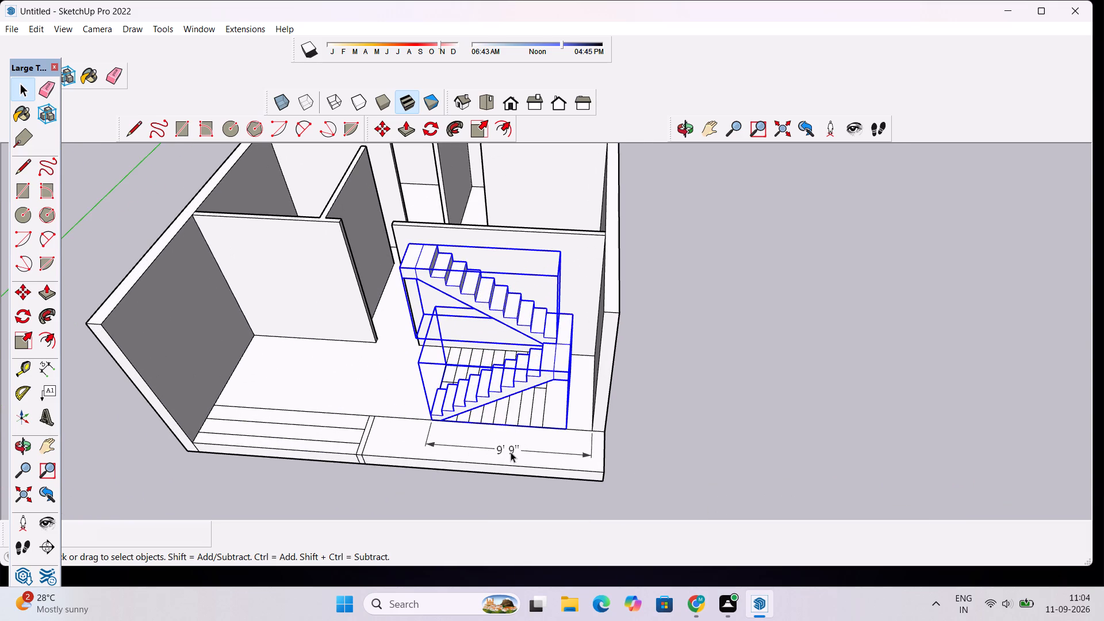
{"action": "left_click", "coordinate": [511, 452]}
{"action": "key", "text": "BackSpace"}
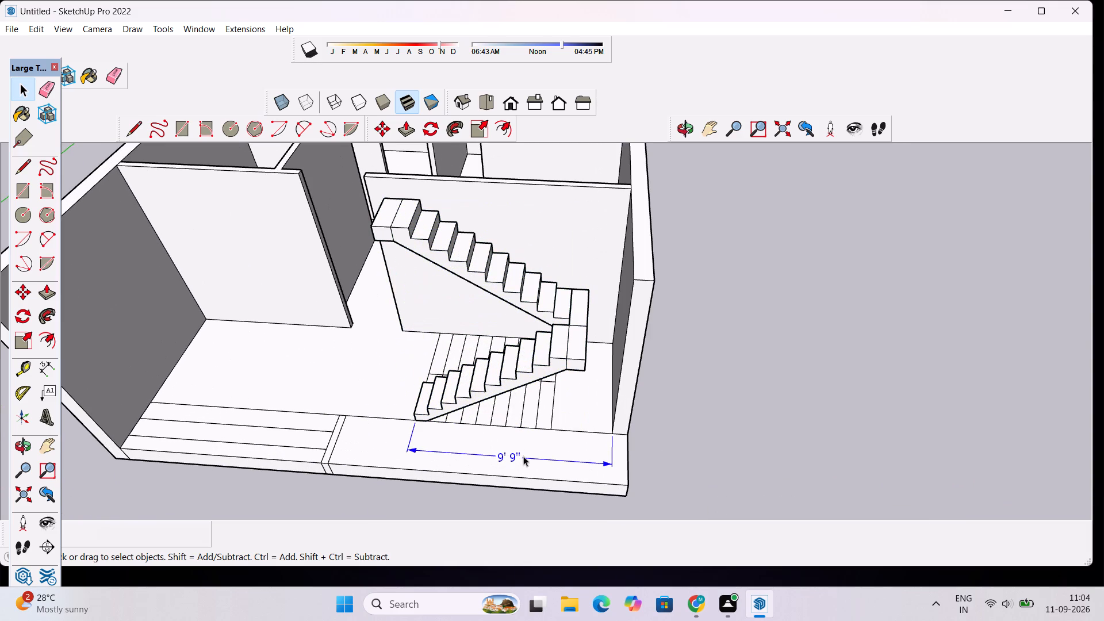
{"action": "key", "text": "Delete"}
Copy both staircase flights from the walled model along the red axis to the open ground behind the plain slab.
{"action": "scroll", "coordinate": [535, 402], "scroll_direction": "down", "scroll_amount": 20}
{"action": "scroll", "coordinate": [535, 402], "scroll_direction": "down", "scroll_amount": 6}
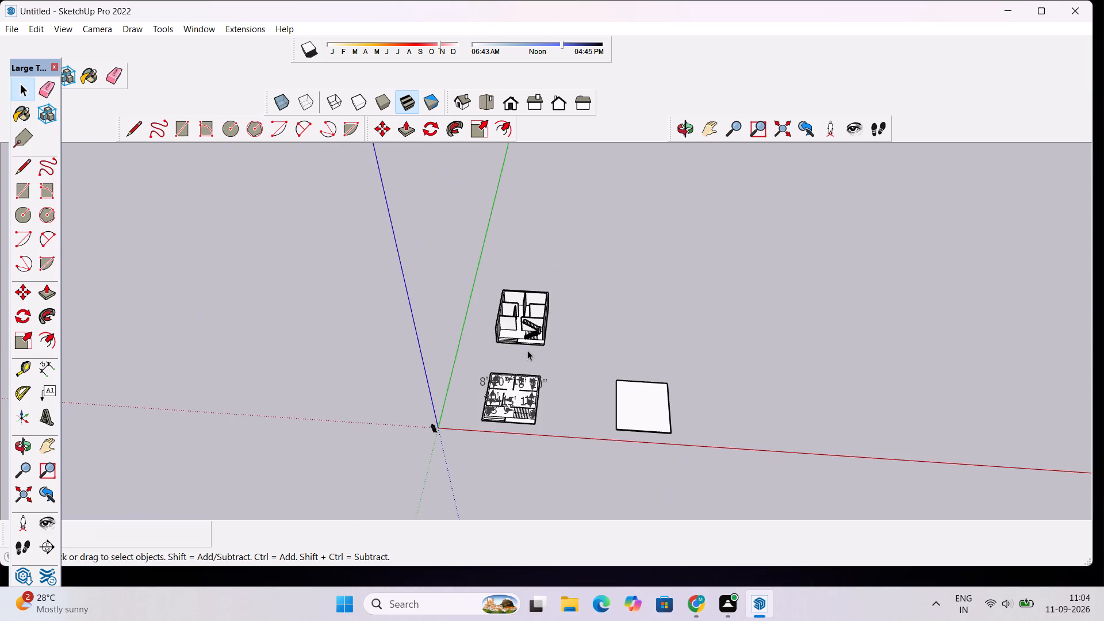
{"action": "scroll", "coordinate": [527, 350], "scroll_direction": "up", "scroll_amount": 11}
{"action": "left_click", "coordinate": [537, 320]}
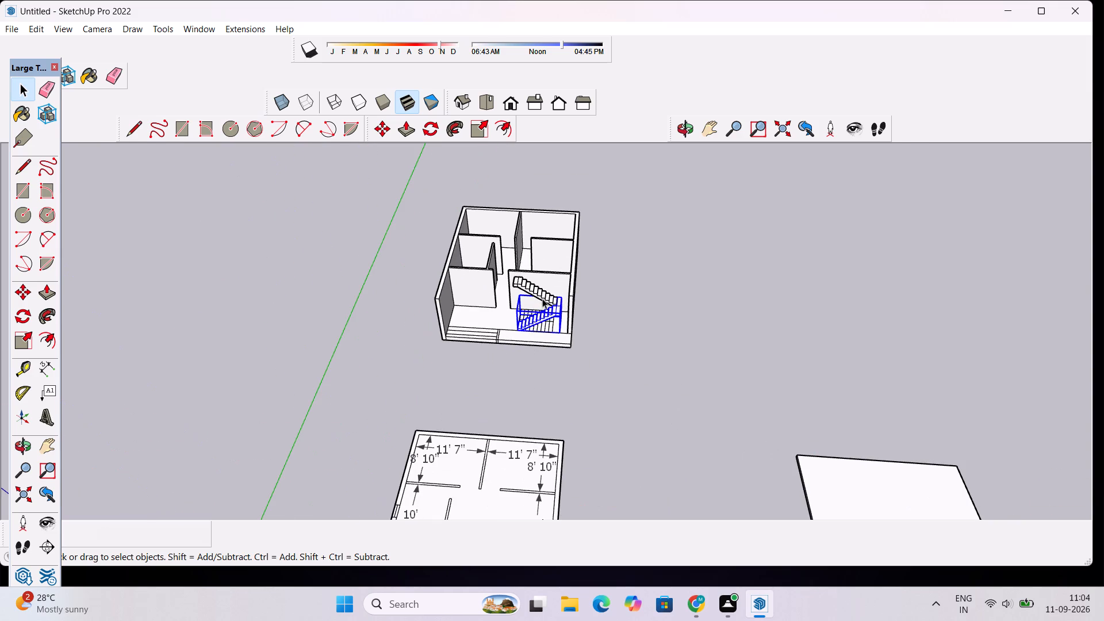
{"action": "left_click", "coordinate": [544, 294], "text": "ctrl"}
{"action": "key", "text": "m"}
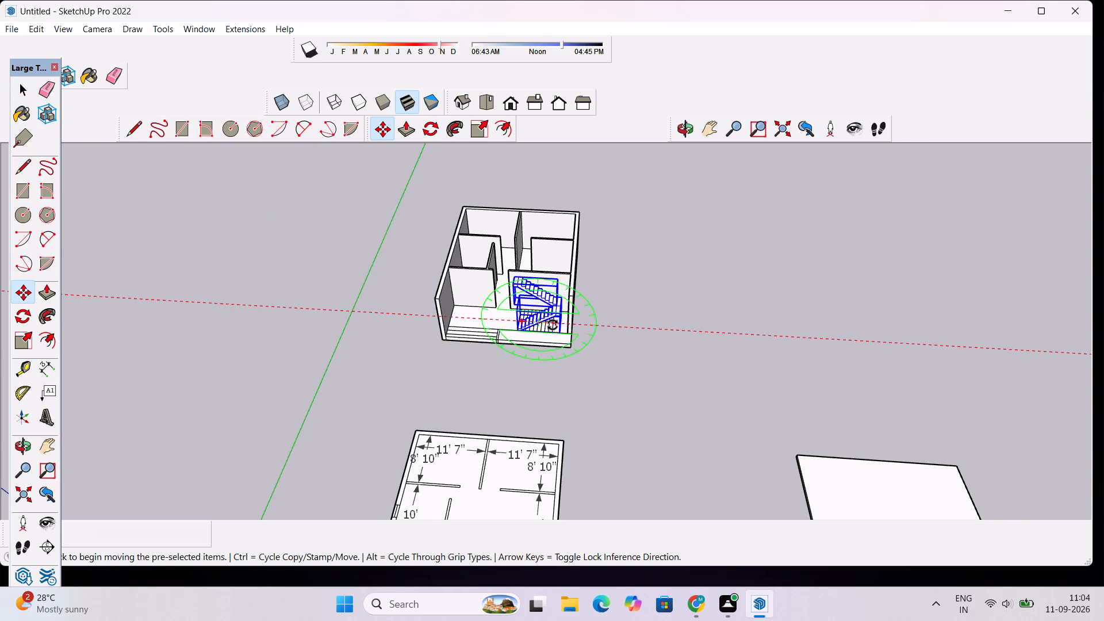
{"action": "left_click", "coordinate": [559, 312]}
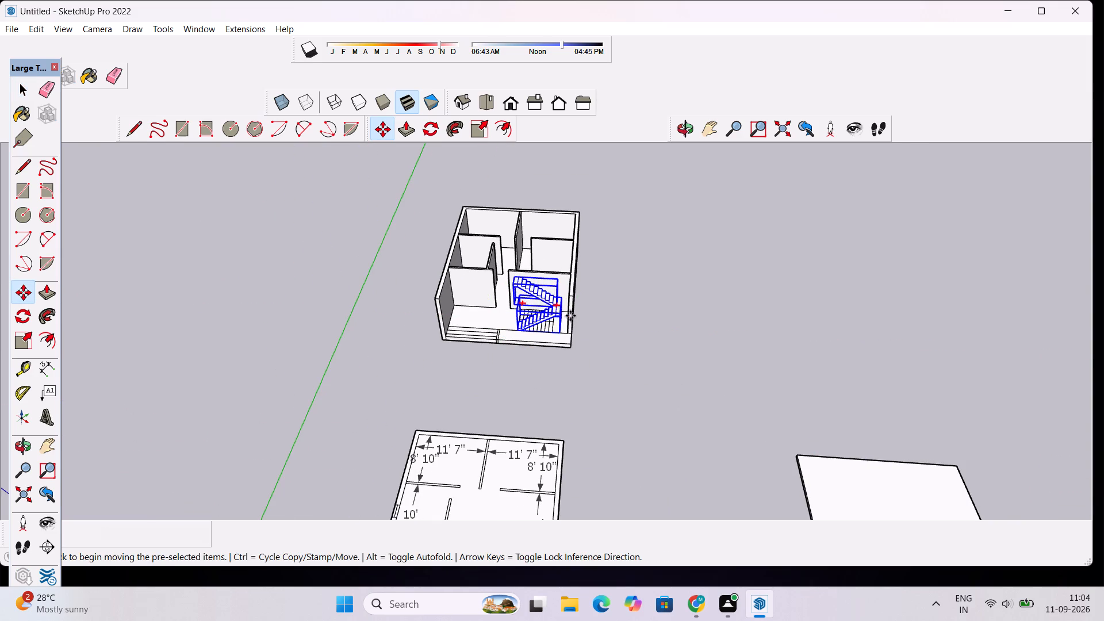
{"action": "scroll", "coordinate": [865, 327], "scroll_direction": "down", "scroll_amount": 5}
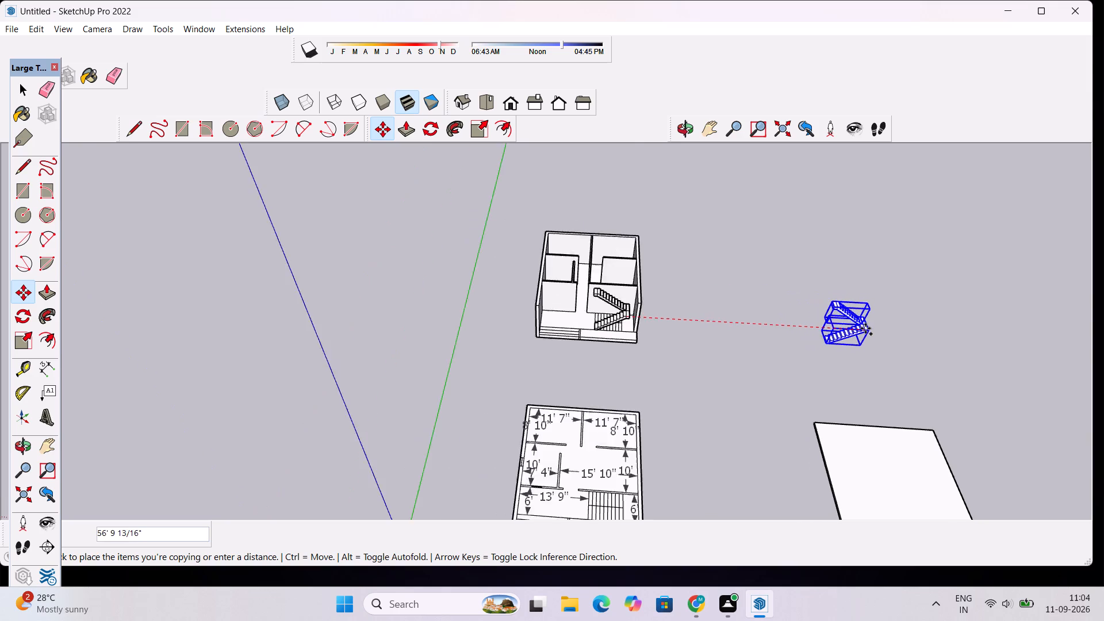
{"action": "scroll", "coordinate": [865, 328], "scroll_direction": "down", "scroll_amount": 5}
{"action": "left_click", "coordinate": [1006, 336]}
{"action": "scroll", "coordinate": [667, 352], "scroll_direction": "up", "scroll_amount": 4}
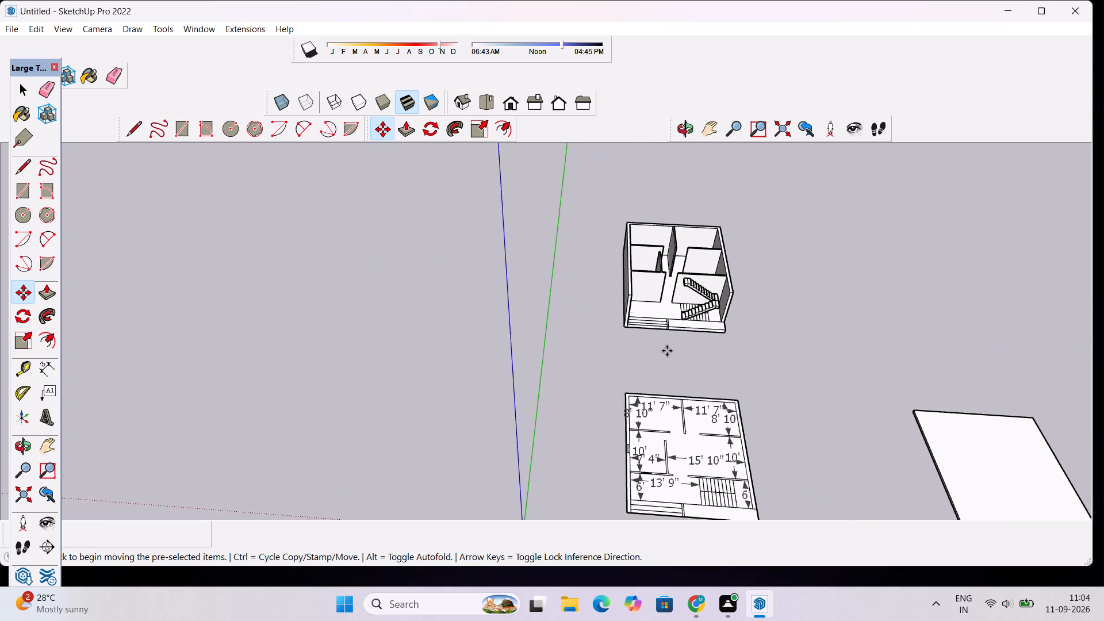
{"action": "scroll", "coordinate": [667, 351], "scroll_direction": "up", "scroll_amount": 1}
{"action": "key", "text": "space"}
{"action": "scroll", "coordinate": [675, 343], "scroll_direction": "down", "scroll_amount": 5}
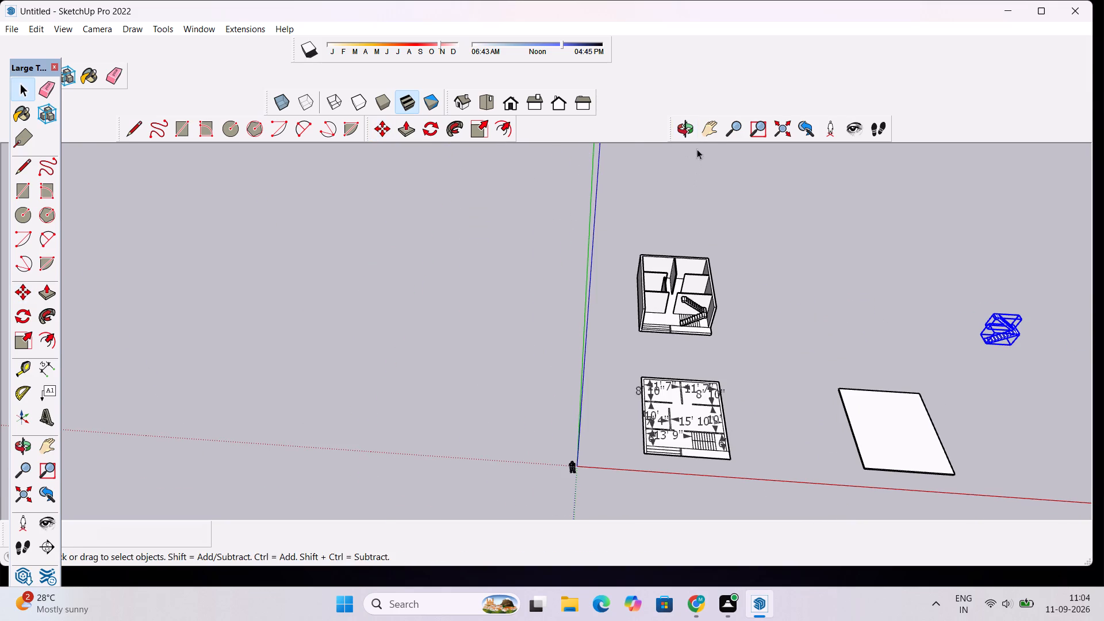
Push/Pull the plain slab's side face toward the floor plan outward by 2' as a new strip.
{"action": "left_click", "coordinate": [707, 127]}
{"action": "left_click_drag", "start_coordinate": [779, 276], "coordinate": [432, 186]}
{"action": "left_click_drag", "start_coordinate": [561, 375], "coordinate": [436, 288]}
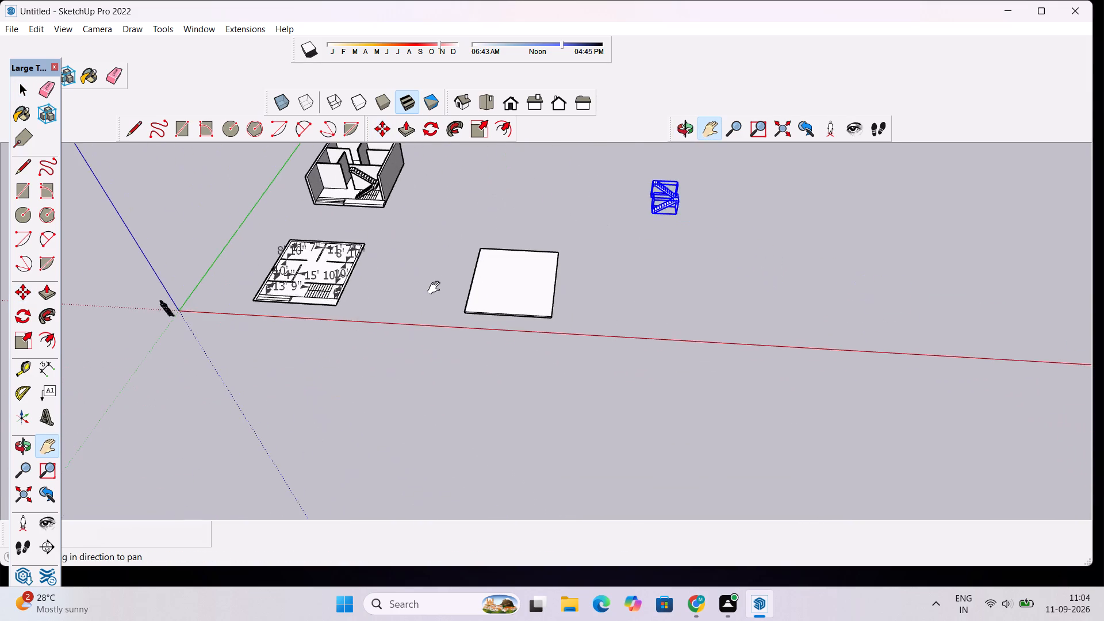
{"action": "scroll", "coordinate": [467, 284], "scroll_direction": "up", "scroll_amount": 10}
{"action": "left_click_drag", "start_coordinate": [435, 310], "coordinate": [525, 340]}
{"action": "scroll", "coordinate": [581, 302], "scroll_direction": "down", "scroll_amount": 5}
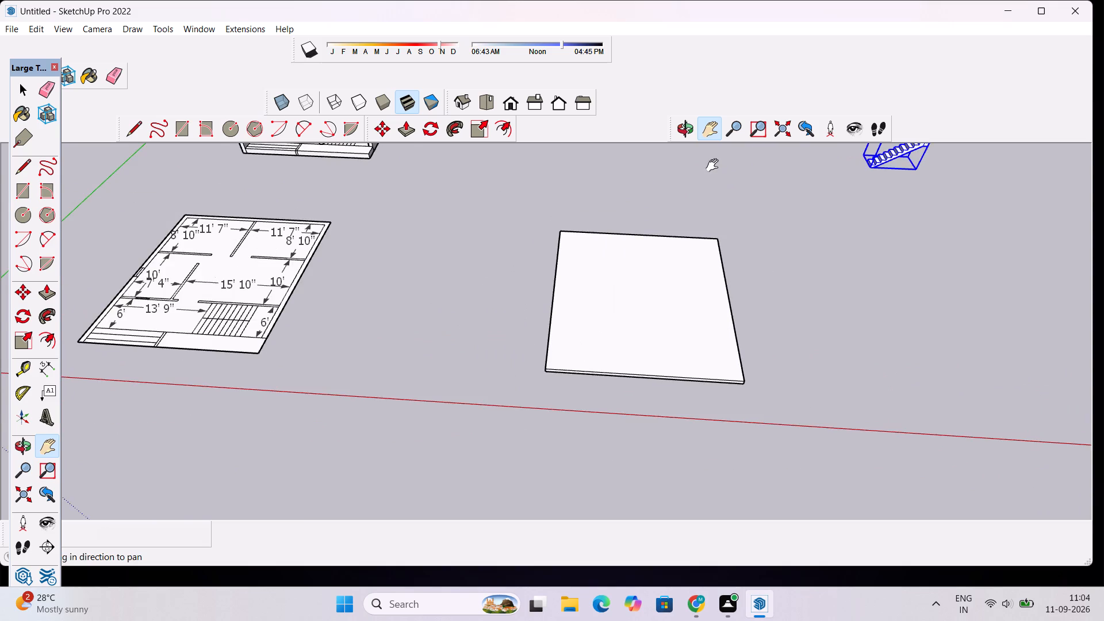
{"action": "left_click", "coordinate": [689, 131]}
{"action": "left_click_drag", "start_coordinate": [651, 236], "coordinate": [919, 204]}
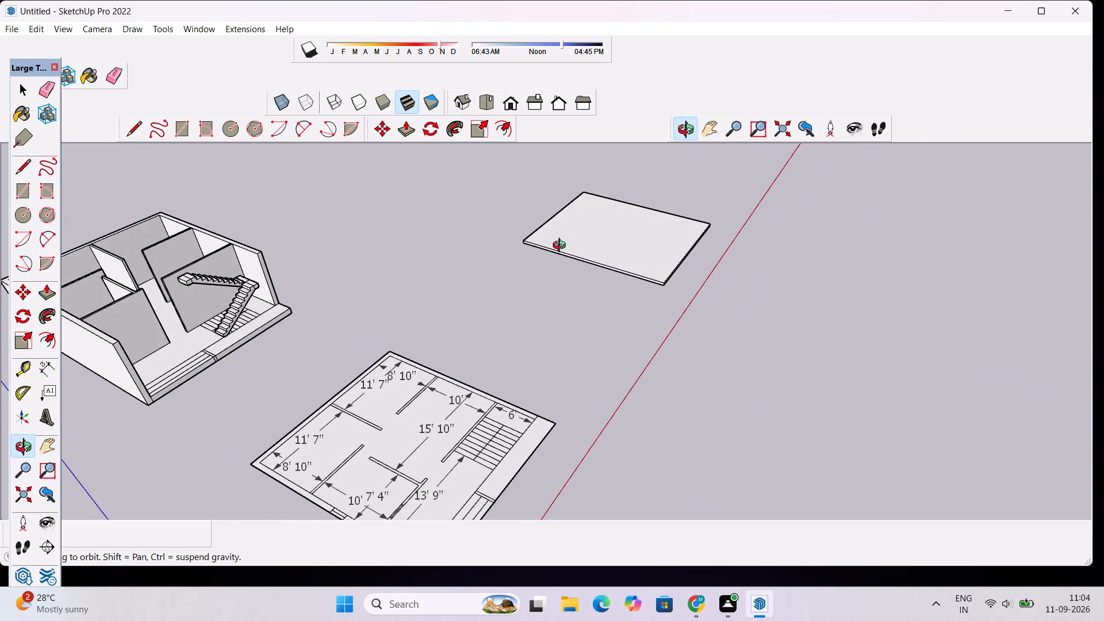
{"action": "scroll", "coordinate": [560, 246], "scroll_direction": "up", "scroll_amount": 5}
{"action": "left_click_drag", "start_coordinate": [666, 364], "coordinate": [648, 311]}
{"action": "scroll", "coordinate": [654, 261], "scroll_direction": "up", "scroll_amount": 6}
{"action": "left_click_drag", "start_coordinate": [758, 342], "coordinate": [615, 275]}
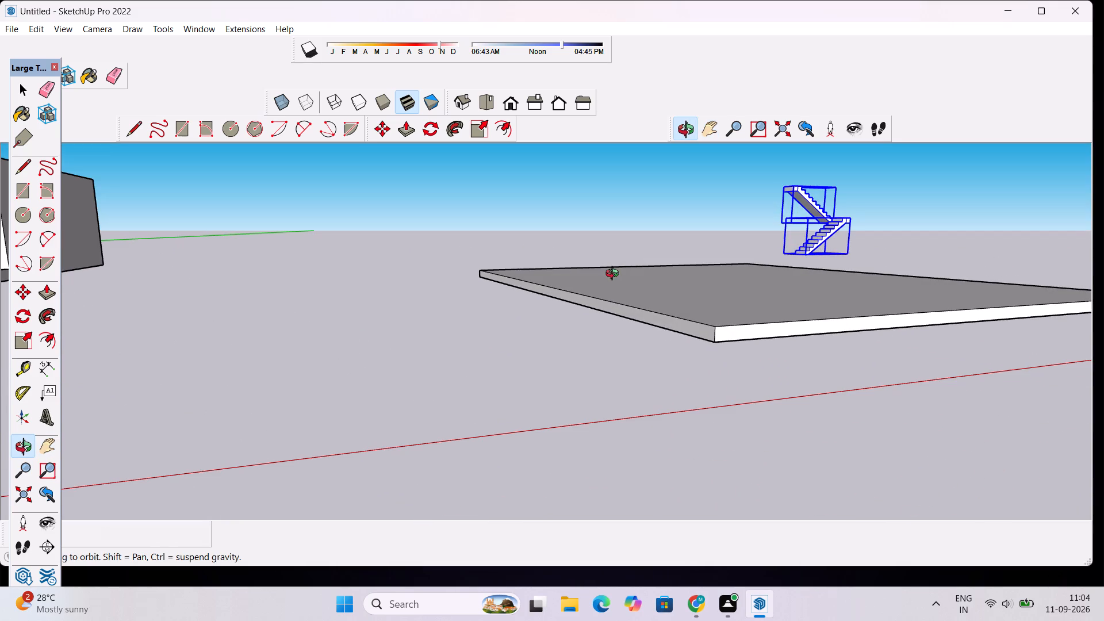
{"action": "scroll", "coordinate": [681, 287], "scroll_direction": "down", "scroll_amount": 2}
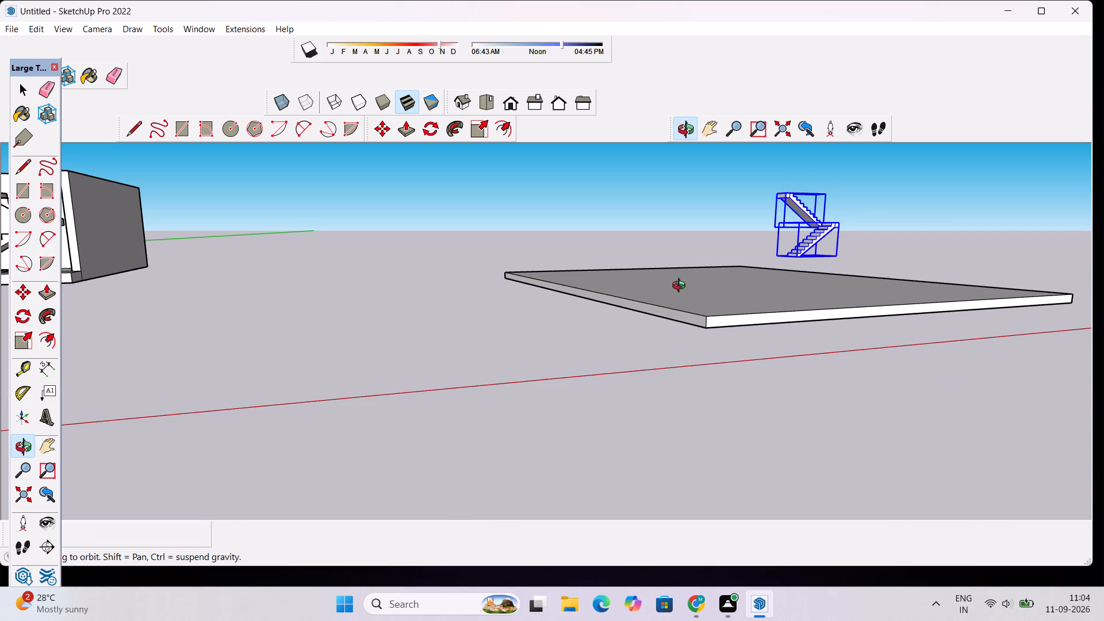
{"action": "scroll", "coordinate": [701, 308], "scroll_direction": "up", "scroll_amount": 3}
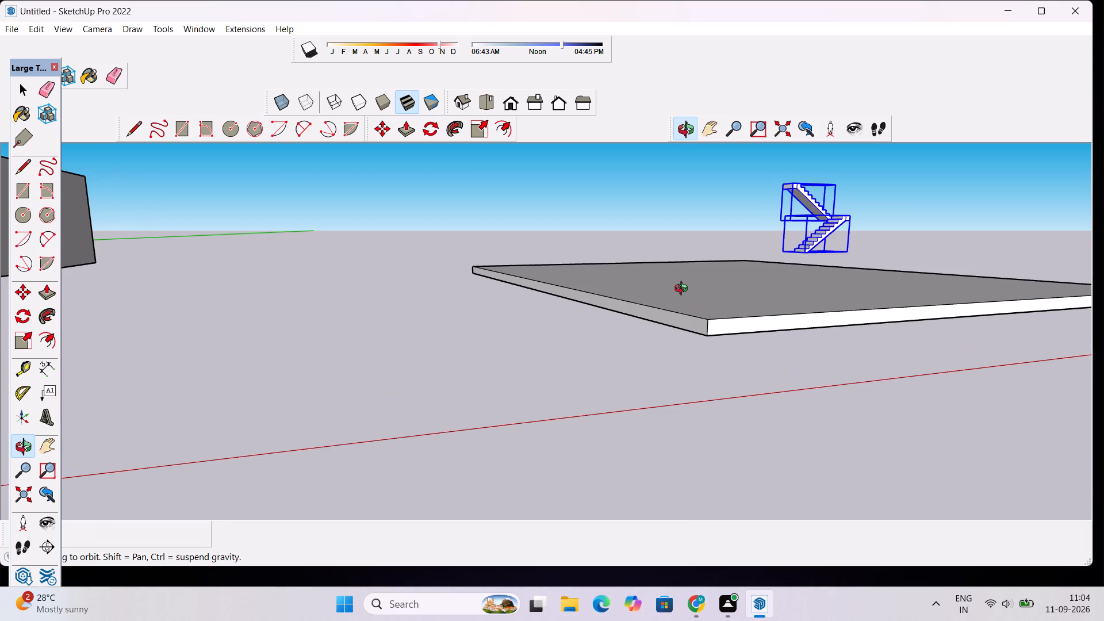
{"action": "scroll", "coordinate": [684, 290], "scroll_direction": "down", "scroll_amount": 5}
{"action": "left_click_drag", "start_coordinate": [670, 252], "coordinate": [673, 296]}
{"action": "scroll", "coordinate": [697, 353], "scroll_direction": "down", "scroll_amount": 5}
{"action": "scroll", "coordinate": [722, 388], "scroll_direction": "up", "scroll_amount": 5}
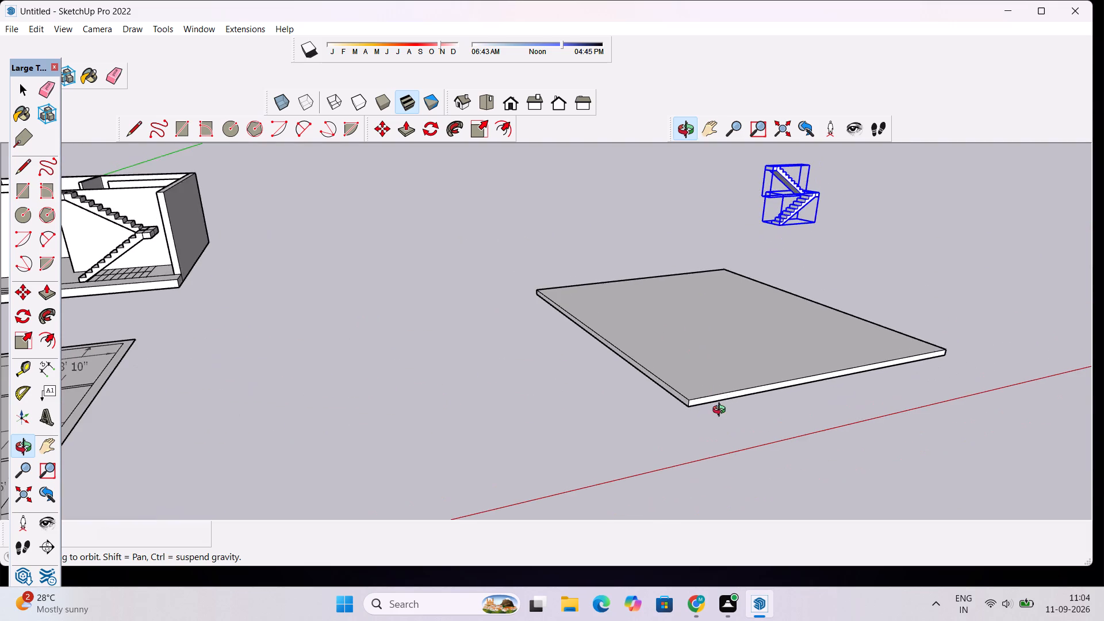
{"action": "scroll", "coordinate": [722, 411], "scroll_direction": "up", "scroll_amount": 4}
{"action": "scroll", "coordinate": [645, 244], "scroll_direction": "down", "scroll_amount": 6}
{"action": "left_click_drag", "start_coordinate": [652, 250], "coordinate": [687, 296]}
{"action": "scroll", "coordinate": [698, 335], "scroll_direction": "up", "scroll_amount": 9}
{"action": "left_click_drag", "start_coordinate": [696, 342], "coordinate": [695, 322]}
{"action": "scroll", "coordinate": [630, 287], "scroll_direction": "up", "scroll_amount": 6}
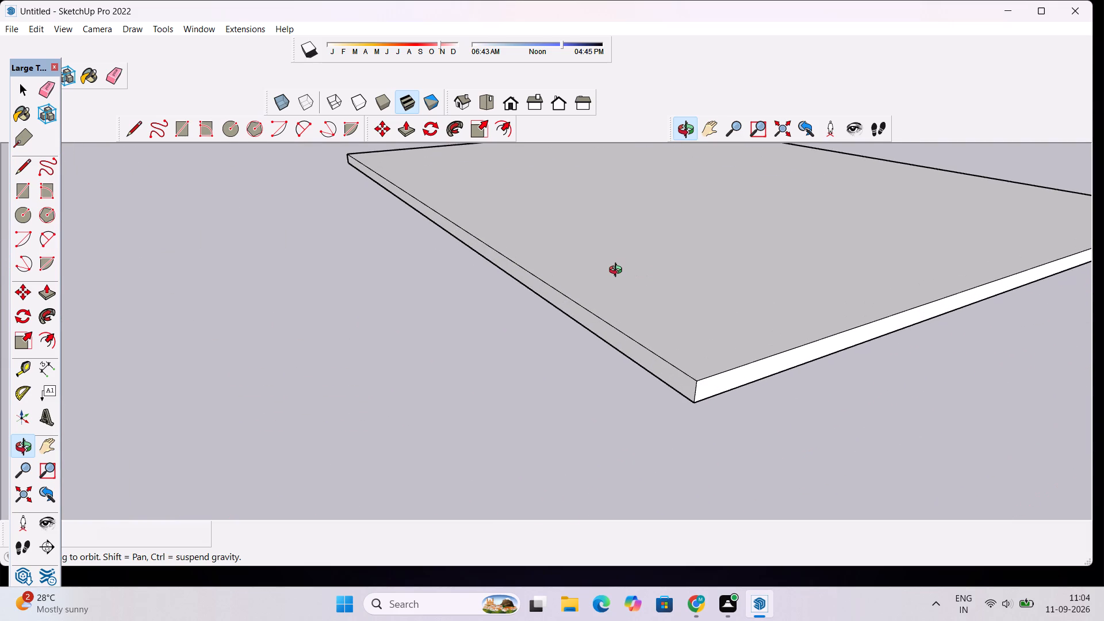
{"action": "key", "text": "space"}
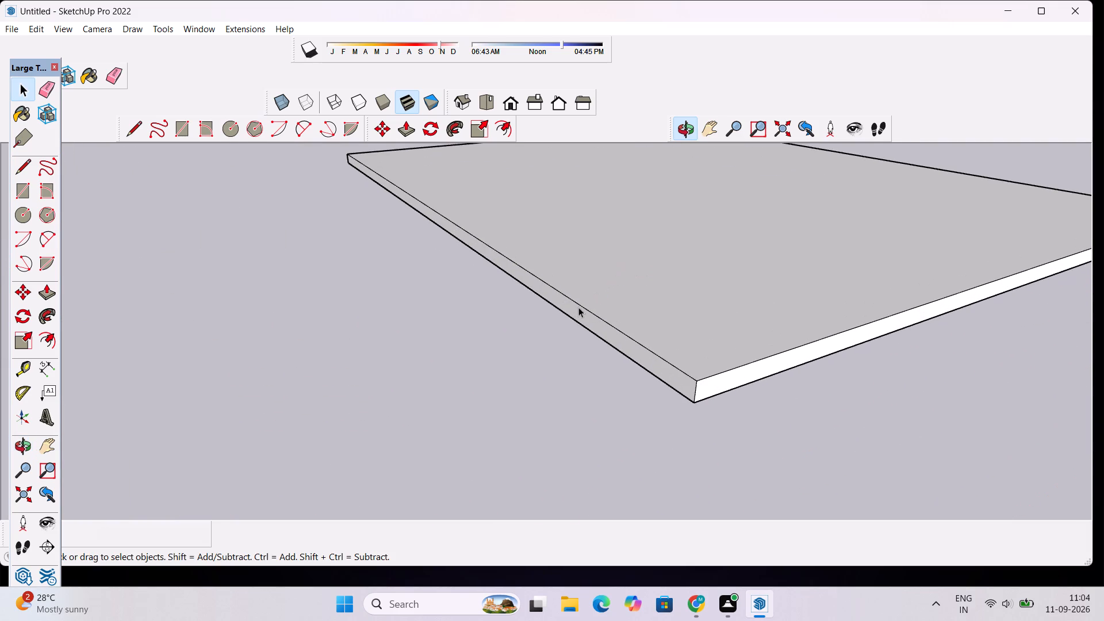
{"action": "left_click", "coordinate": [578, 307]}
{"action": "left_click", "coordinate": [582, 314]}
{"action": "key", "text": "p"}
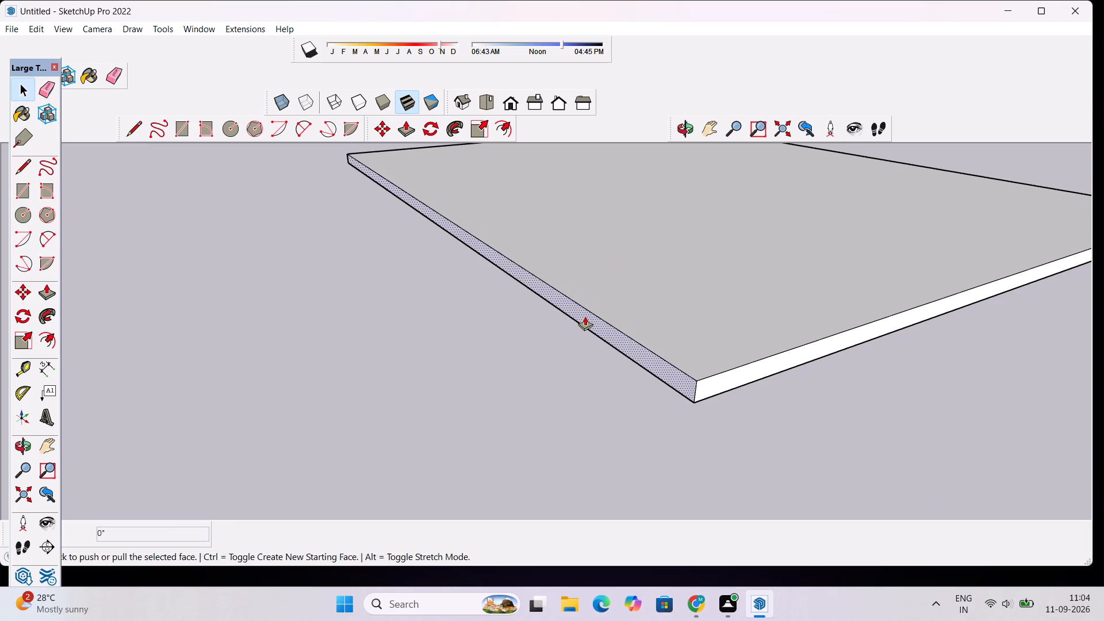
{"action": "left_click", "coordinate": [585, 316]}
{"action": "scroll", "coordinate": [540, 317], "scroll_direction": "down", "scroll_amount": 7}
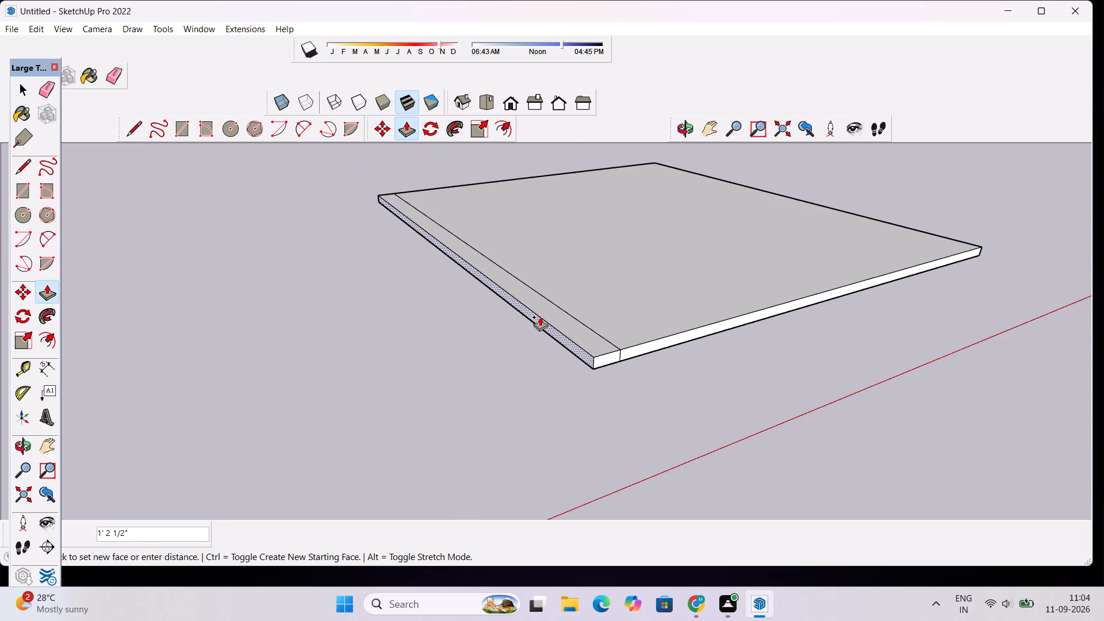
{"action": "scroll", "coordinate": [540, 317], "scroll_direction": "down", "scroll_amount": 12}
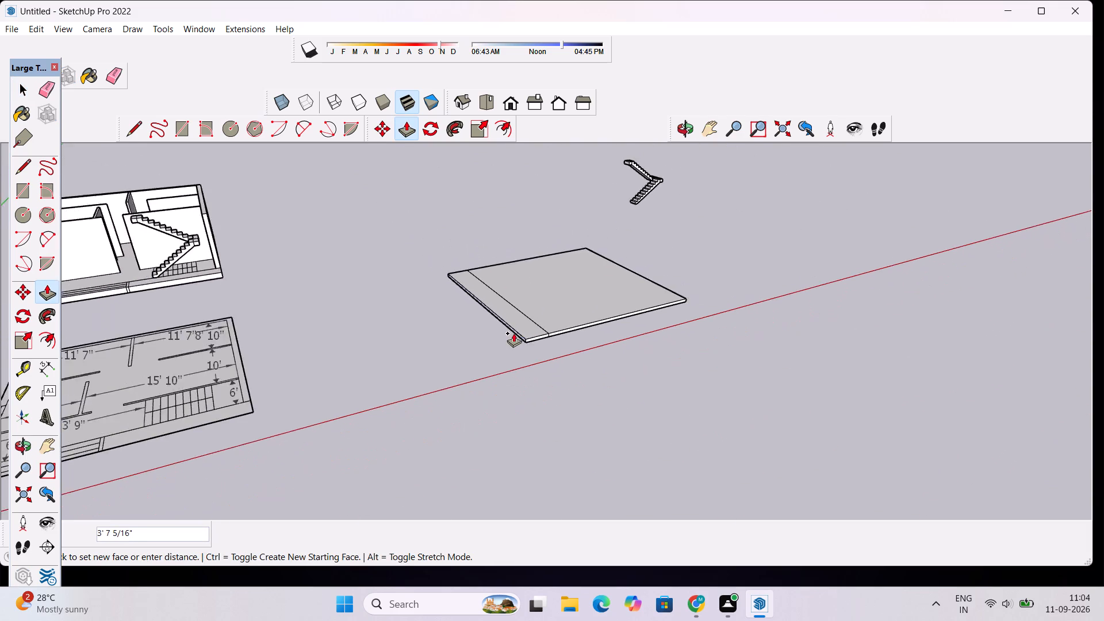
{"action": "scroll", "coordinate": [513, 333], "scroll_direction": "down", "scroll_amount": 4}
{"action": "scroll", "coordinate": [513, 333], "scroll_direction": "up", "scroll_amount": 6}
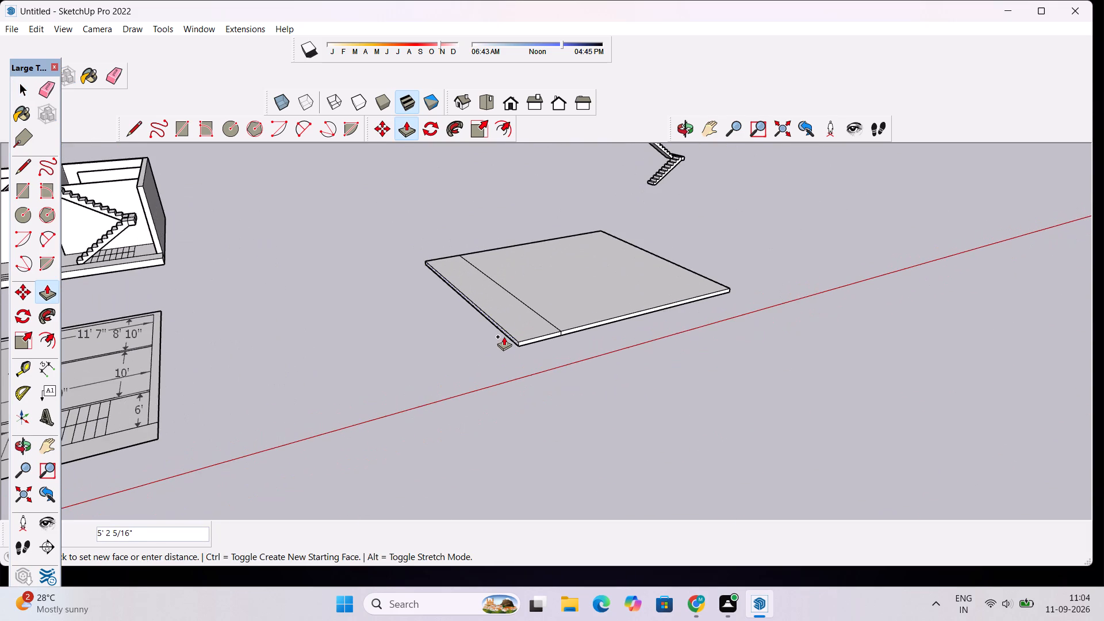
{"action": "type", "text": "2'"}
{"action": "key", "text": "Return"}
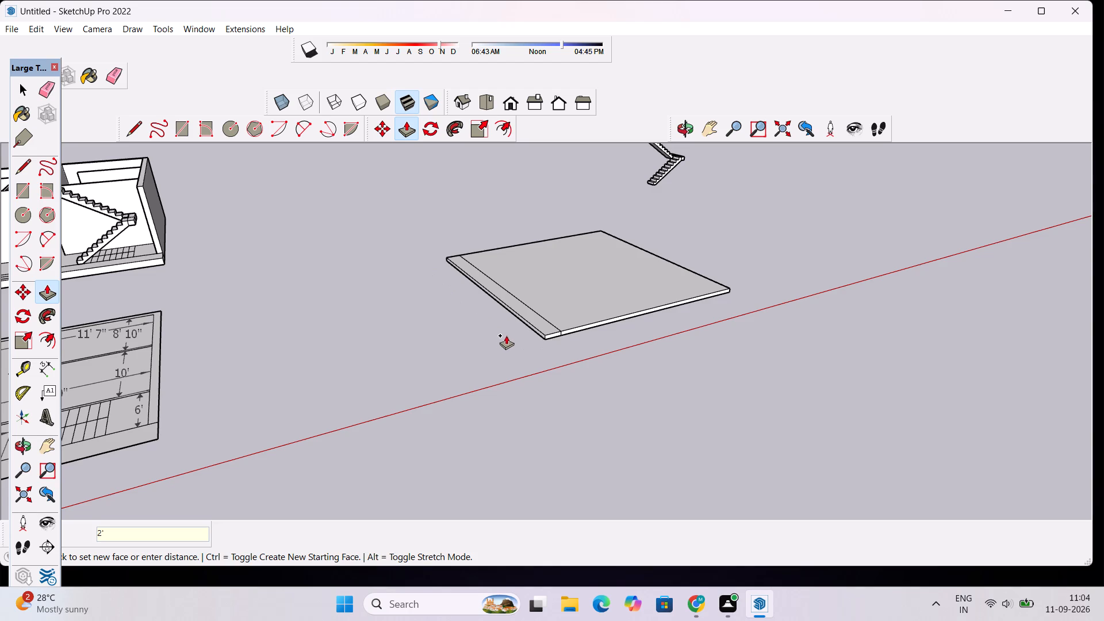
Push/Pull the same side of the slab outward by a further 1' as a second strip.
{"action": "scroll", "coordinate": [511, 316], "scroll_direction": "up", "scroll_amount": 5}
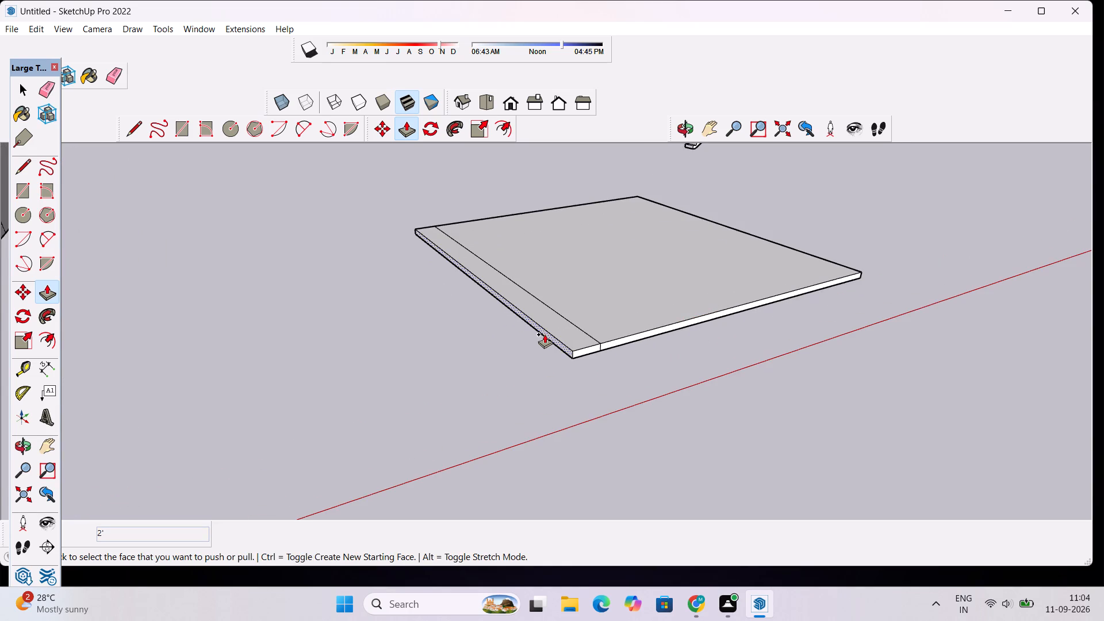
{"action": "left_click", "coordinate": [545, 334]}
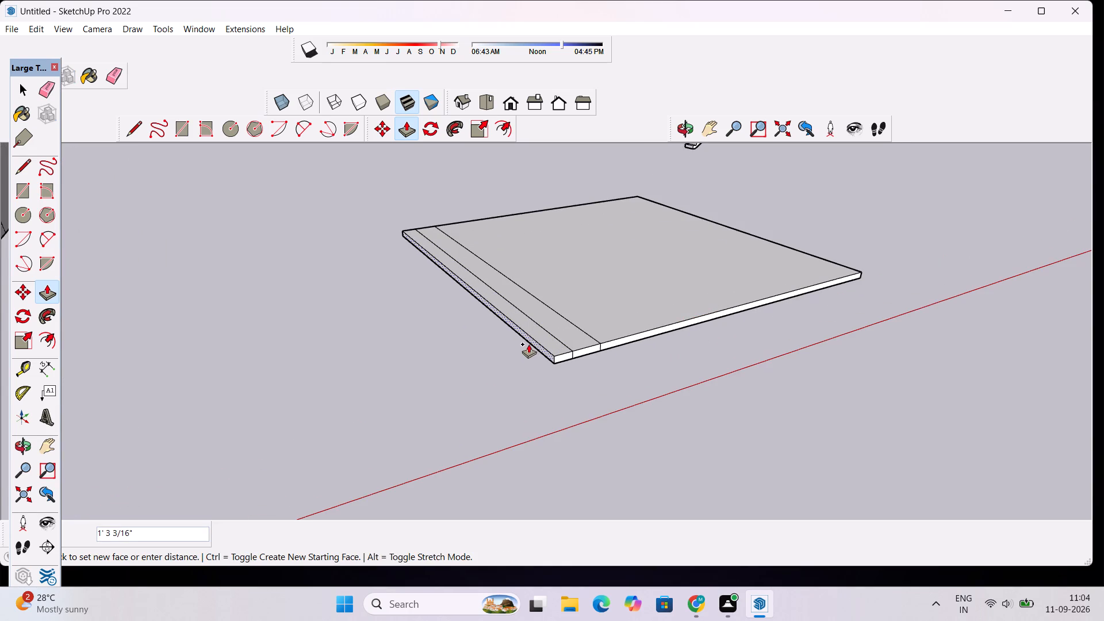
{"action": "type", "text": "1'"}
{"action": "key", "text": "Return"}
{"action": "scroll", "coordinate": [520, 254], "scroll_direction": "down", "scroll_amount": 4}
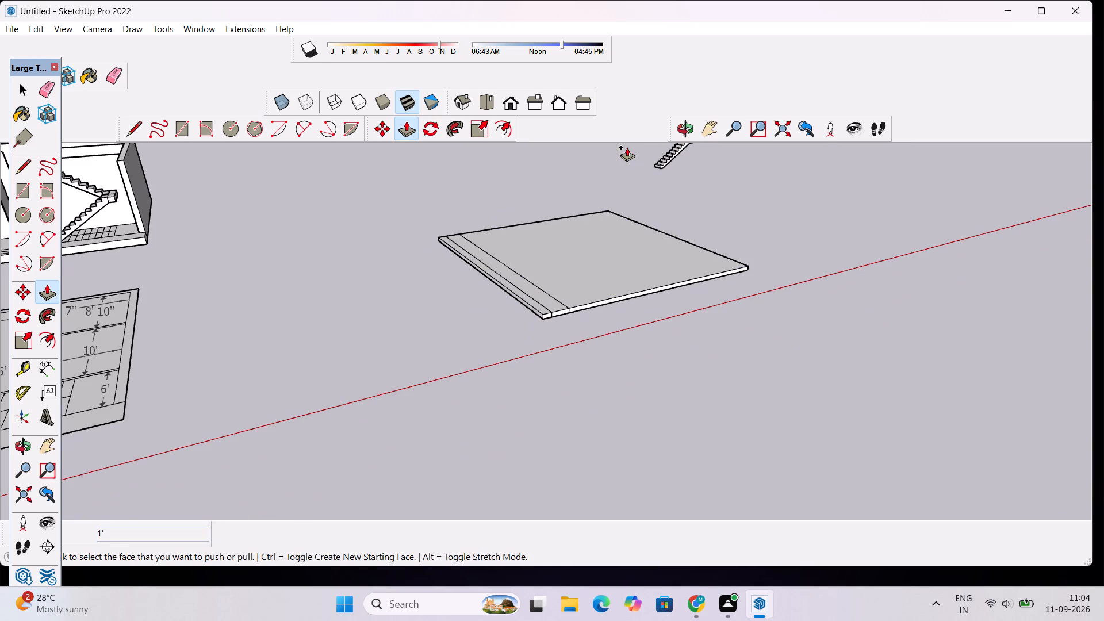
Examine the extended slab and its two added edge strips from several sides.
{"action": "left_click", "coordinate": [684, 129]}
{"action": "left_click_drag", "start_coordinate": [558, 264], "coordinate": [864, 290]}
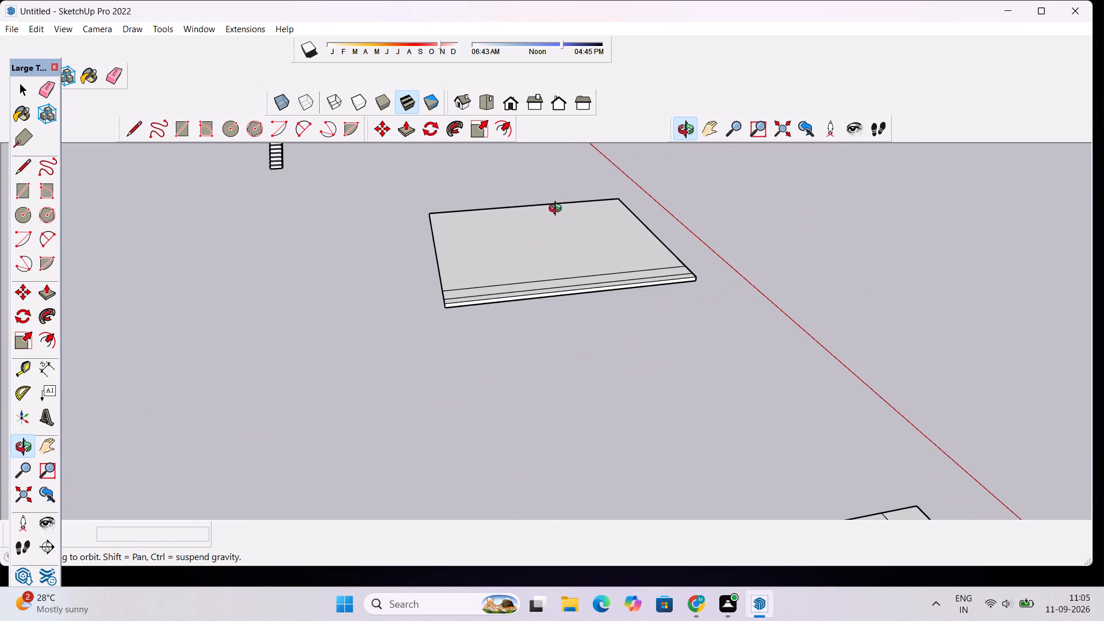
{"action": "scroll", "coordinate": [558, 210], "scroll_direction": "down", "scroll_amount": 2}
{"action": "scroll", "coordinate": [526, 229], "scroll_direction": "up", "scroll_amount": 3}
{"action": "scroll", "coordinate": [496, 298], "scroll_direction": "up", "scroll_amount": 3}
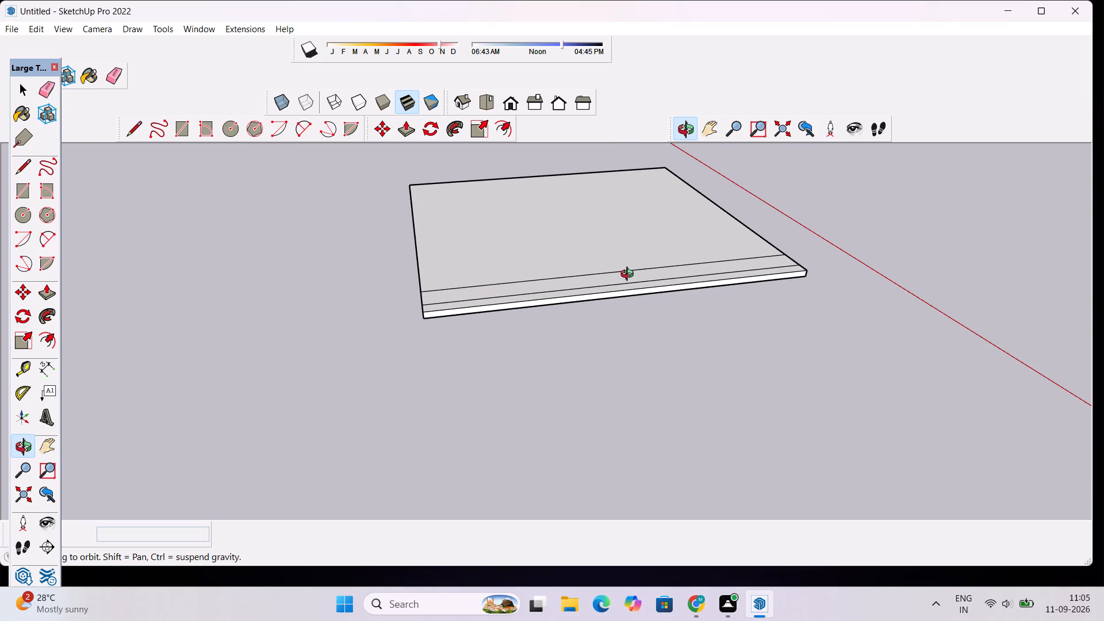
{"action": "scroll", "coordinate": [732, 278], "scroll_direction": "down", "scroll_amount": 1}
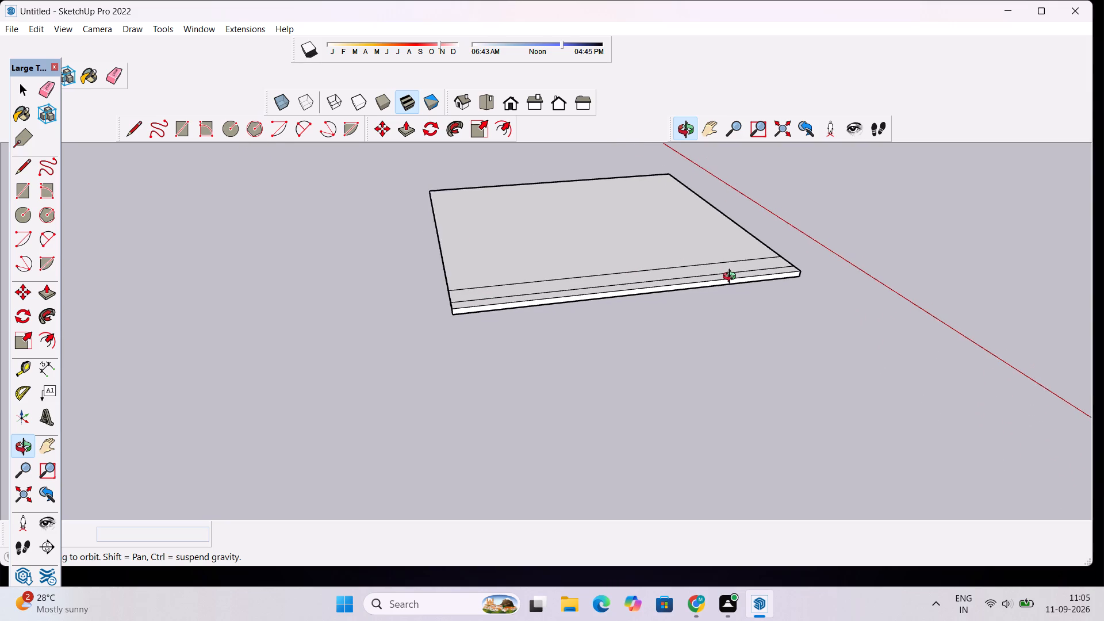
{"action": "scroll", "coordinate": [732, 278], "scroll_direction": "down", "scroll_amount": 1}
{"action": "left_click_drag", "start_coordinate": [731, 287], "coordinate": [467, 289]}
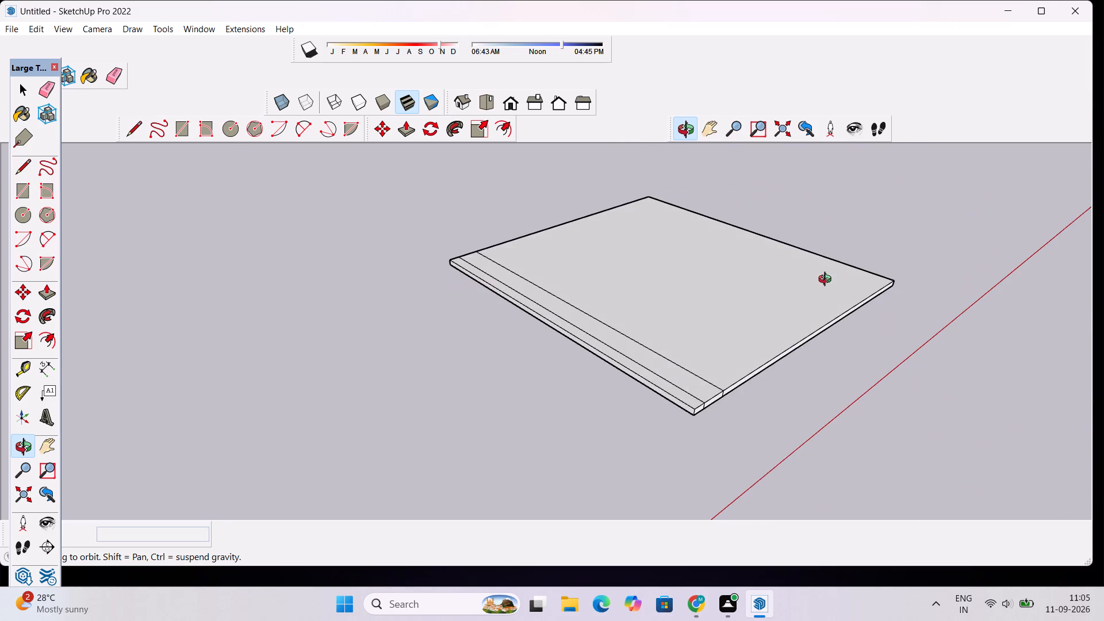
Push/Pull the plain slab's side face farthest from the red axis outward by 2' as a new strip.
{"action": "left_click_drag", "start_coordinate": [827, 281], "coordinate": [649, 302]}
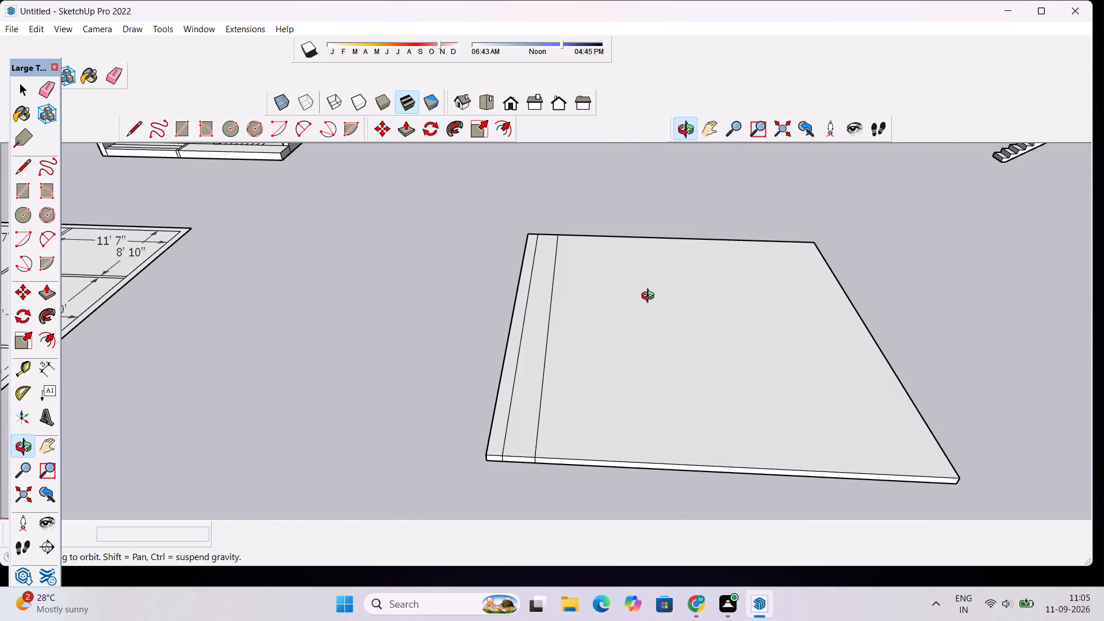
{"action": "scroll", "coordinate": [652, 291], "scroll_direction": "down", "scroll_amount": 2}
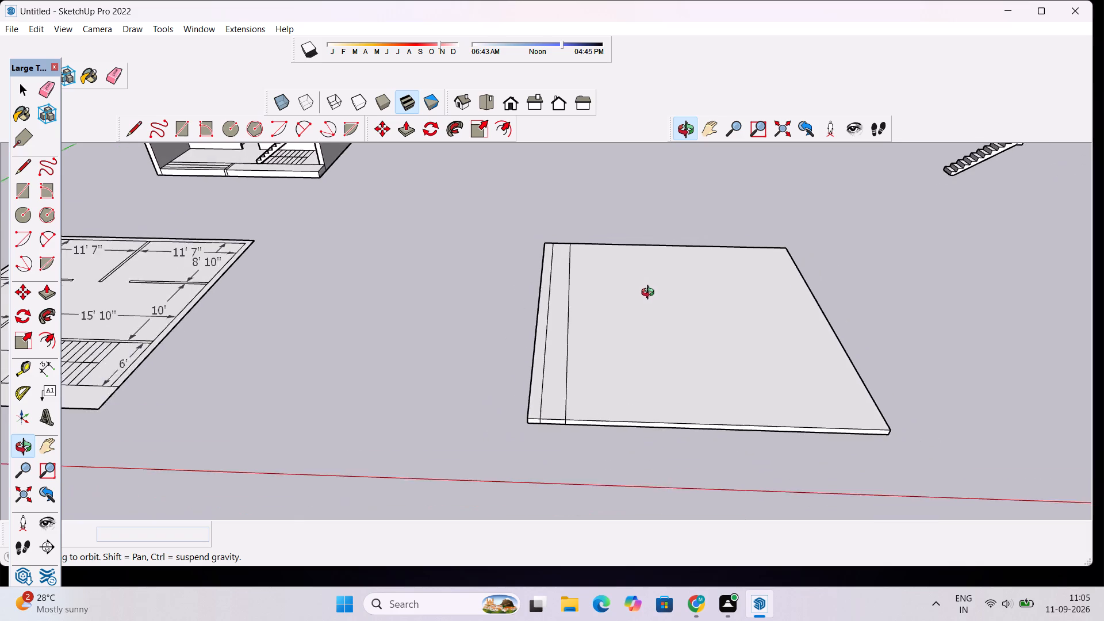
{"action": "scroll", "coordinate": [650, 294], "scroll_direction": "down", "scroll_amount": 1}
{"action": "scroll", "coordinate": [573, 321], "scroll_direction": "up", "scroll_amount": 4}
{"action": "scroll", "coordinate": [577, 309], "scroll_direction": "down", "scroll_amount": 6}
{"action": "left_click_drag", "start_coordinate": [604, 413], "coordinate": [641, 415]}
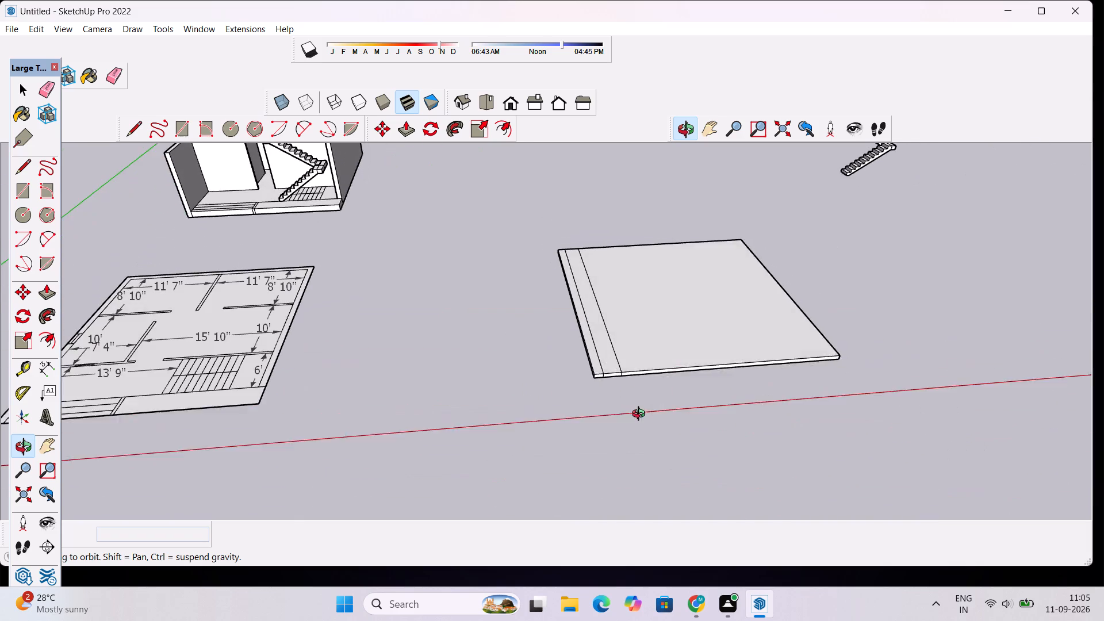
{"action": "left_click_drag", "start_coordinate": [641, 415], "coordinate": [641, 415]}
{"action": "scroll", "coordinate": [574, 244], "scroll_direction": "up", "scroll_amount": 4}
{"action": "left_click_drag", "start_coordinate": [546, 282], "coordinate": [918, 390]}
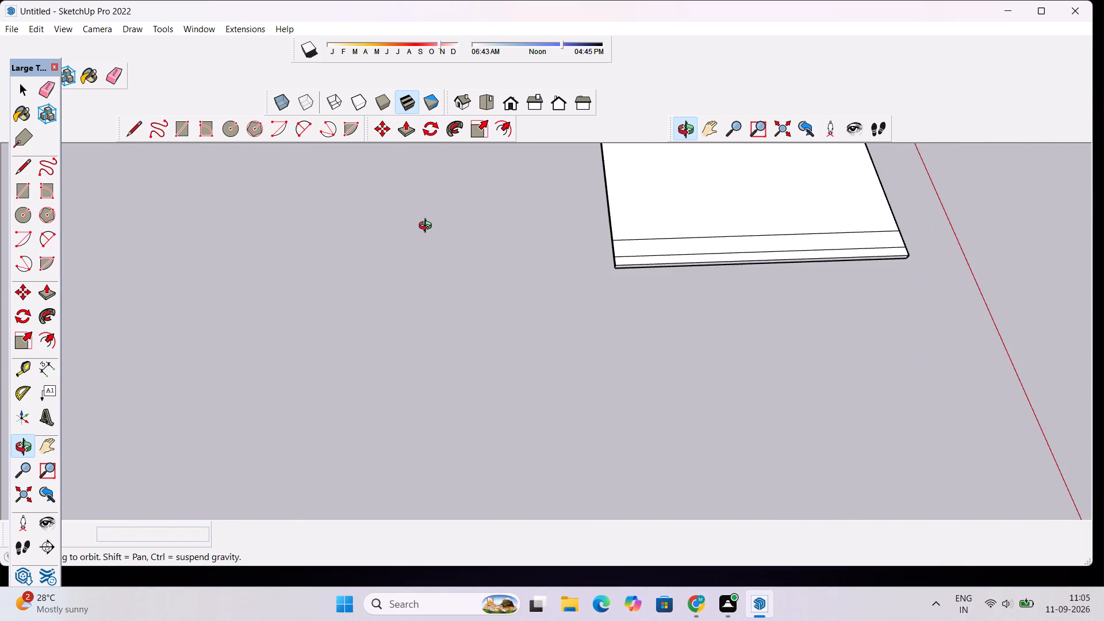
{"action": "scroll", "coordinate": [427, 227], "scroll_direction": "down", "scroll_amount": 8}
{"action": "left_click_drag", "start_coordinate": [399, 285], "coordinate": [668, 194]}
{"action": "scroll", "coordinate": [260, 307], "scroll_direction": "up", "scroll_amount": 5}
{"action": "left_click_drag", "start_coordinate": [463, 389], "coordinate": [486, 333]}
{"action": "scroll", "coordinate": [466, 345], "scroll_direction": "up", "scroll_amount": 8}
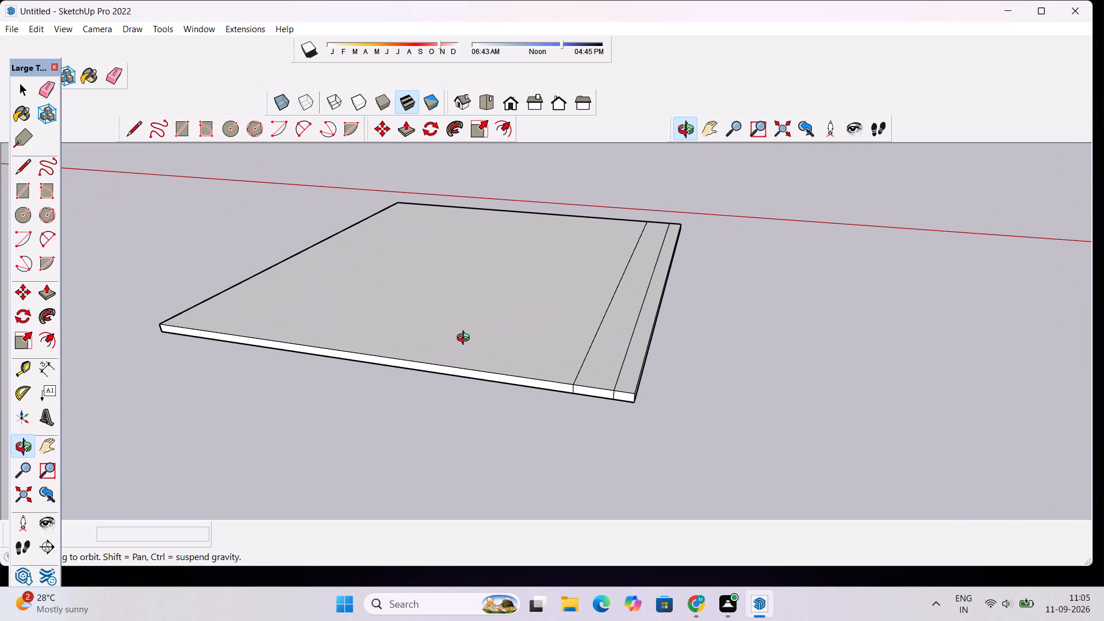
{"action": "key", "text": "p"}
{"action": "left_click", "coordinate": [481, 371]}
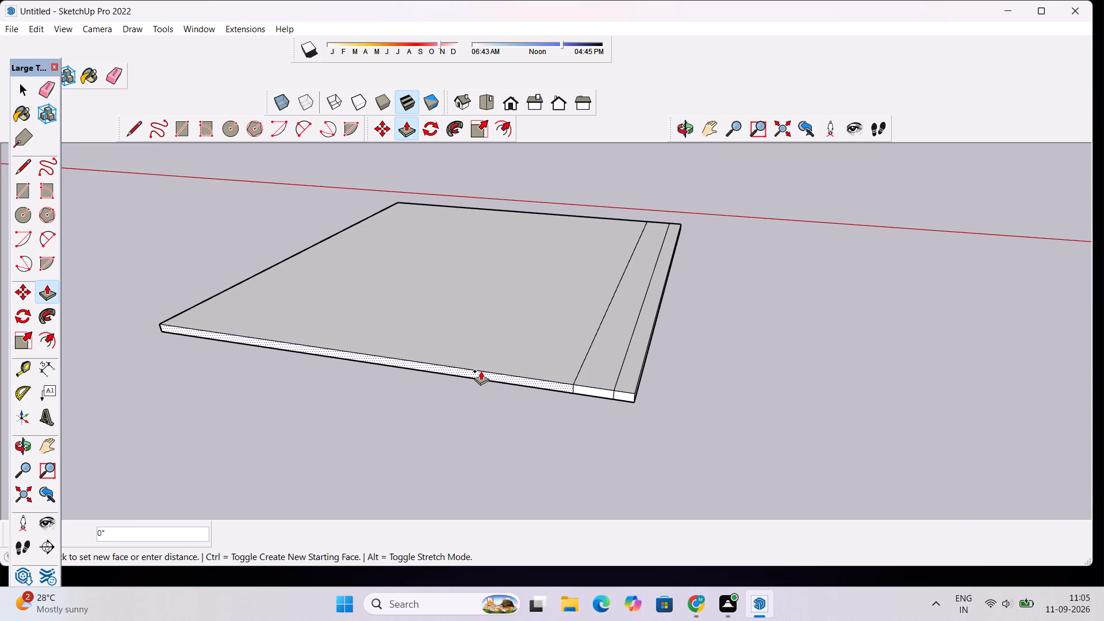
{"action": "scroll", "coordinate": [468, 384], "scroll_direction": "down", "scroll_amount": 5}
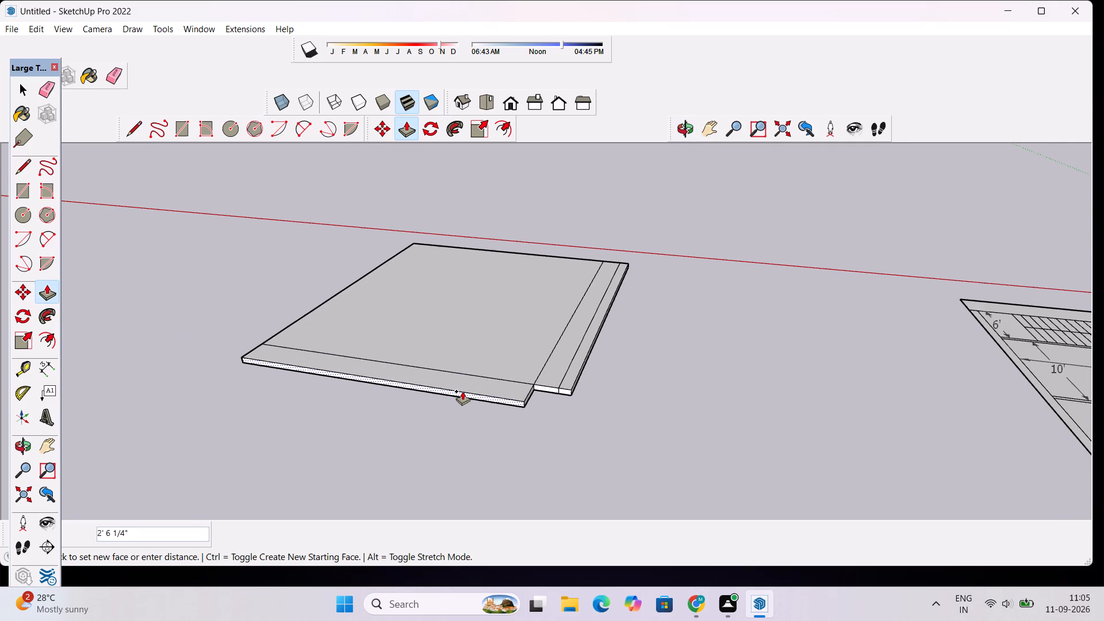
{"action": "type", "text": "2'"}
{"action": "key", "text": "Return"}
Erase the short vertical edge dividing the end faces of the two earlier strips beside the new 2' strip.
{"action": "scroll", "coordinate": [563, 415], "scroll_direction": "up", "scroll_amount": 4}
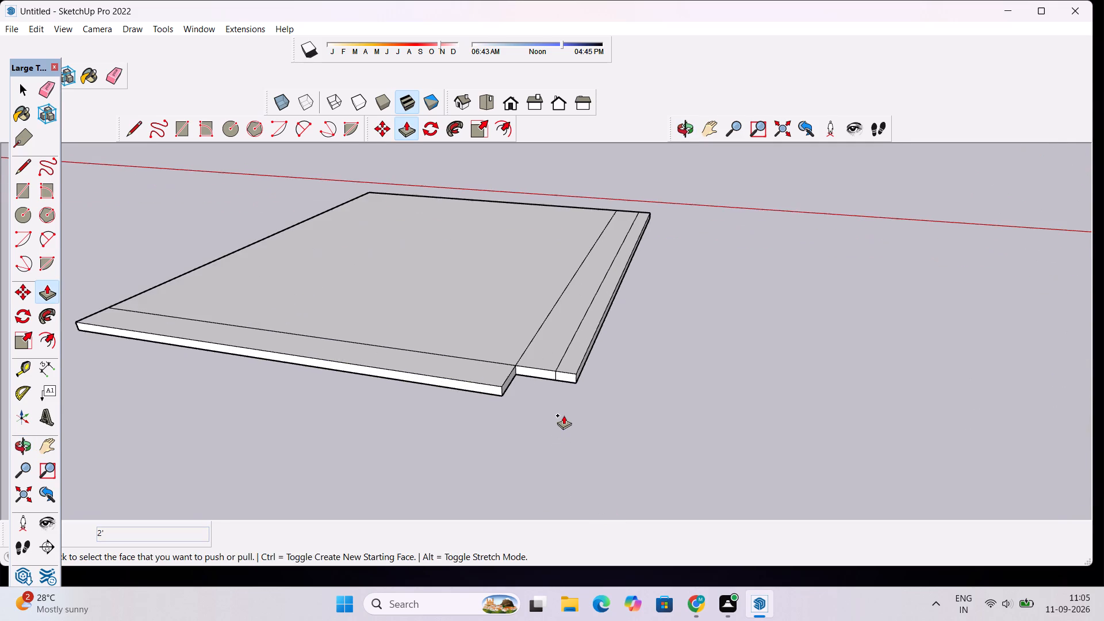
{"action": "scroll", "coordinate": [563, 415], "scroll_direction": "up", "scroll_amount": 2}
{"action": "key", "text": "space"}
{"action": "type", "text": "e"}
{"action": "left_click", "coordinate": [554, 371]}
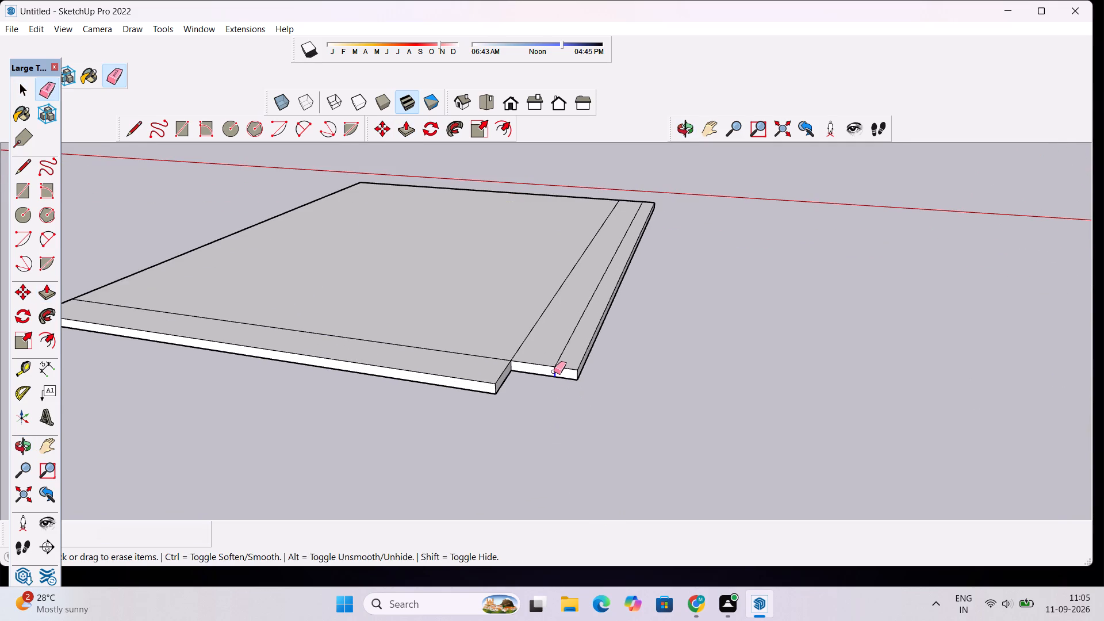
{"action": "scroll", "coordinate": [554, 371], "scroll_direction": "up", "scroll_amount": 7}
{"action": "scroll", "coordinate": [554, 371], "scroll_direction": "down", "scroll_amount": 1}
{"action": "key", "text": "space"}
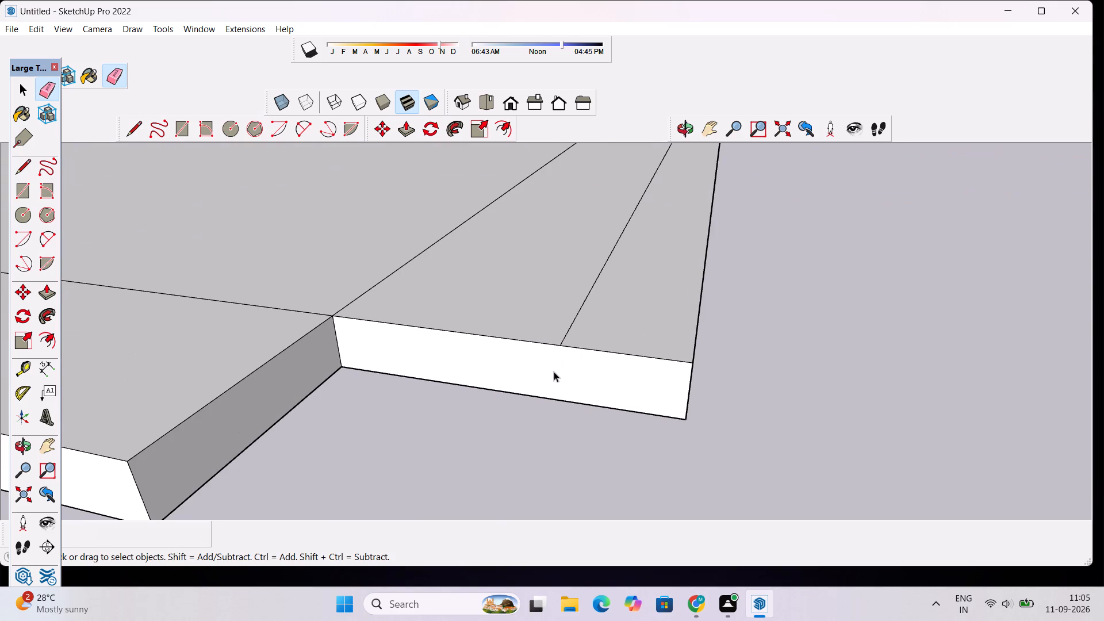
Push/Pull the merged end face of the two earlier strips outward until flush with the new 2' strip, filling the corner notch.
{"action": "type", "text": "p"}
{"action": "left_click", "coordinate": [554, 371]}
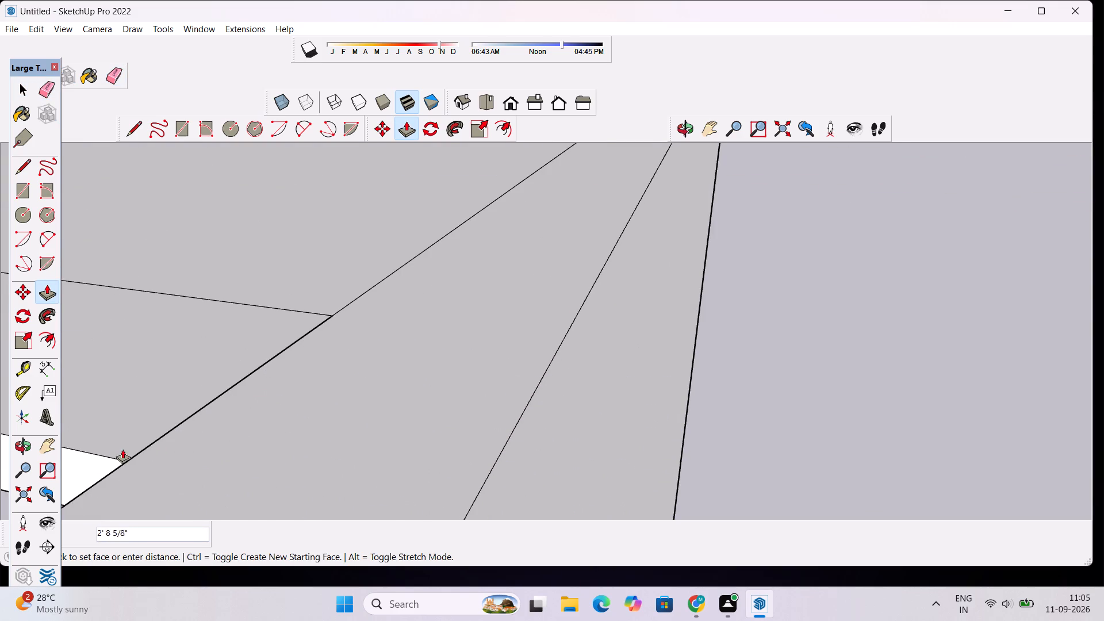
{"action": "left_click", "coordinate": [118, 461]}
{"action": "scroll", "coordinate": [205, 339], "scroll_direction": "down", "scroll_amount": 12}
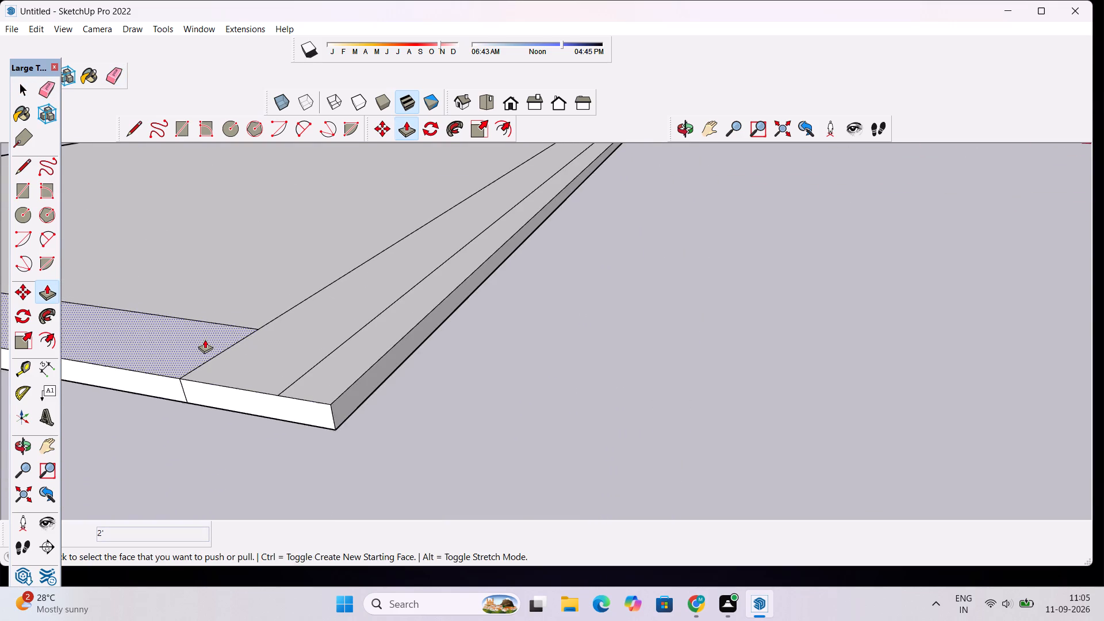
{"action": "key", "text": "space"}
Examine the extended slab from several sides and its placement relative to the floor plan, walled house and copied stairs.
{"action": "scroll", "coordinate": [223, 323], "scroll_direction": "down", "scroll_amount": 7}
{"action": "left_click", "coordinate": [685, 128]}
{"action": "left_click_drag", "start_coordinate": [761, 290], "coordinate": [627, 328]}
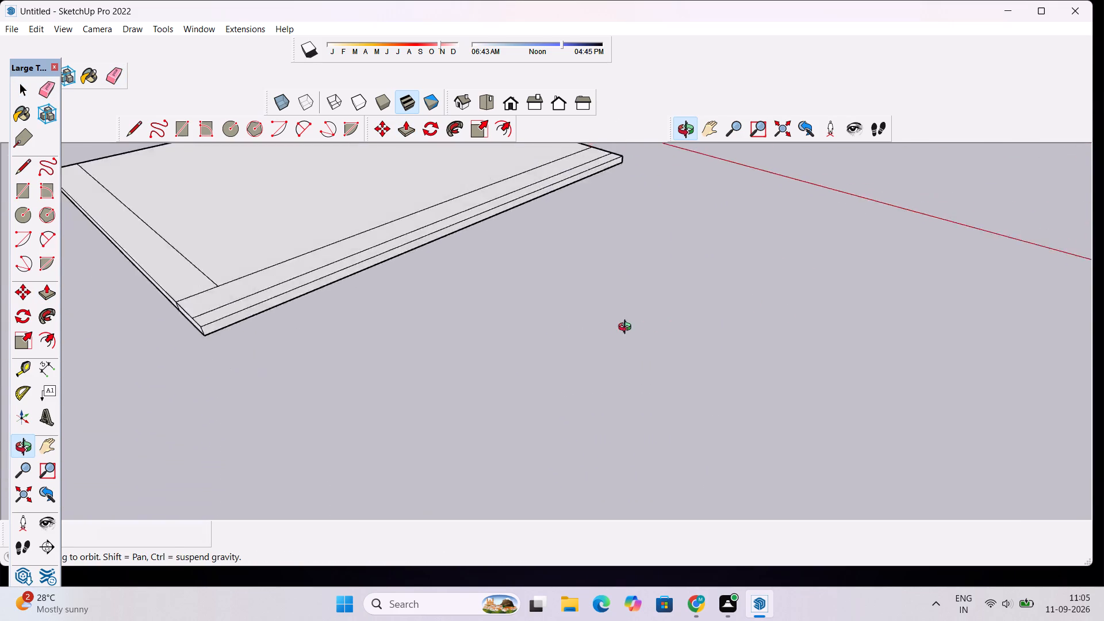
{"action": "left_click_drag", "start_coordinate": [627, 328], "coordinate": [275, 294]}
{"action": "scroll", "coordinate": [540, 295], "scroll_direction": "down", "scroll_amount": 6}
{"action": "left_click_drag", "start_coordinate": [907, 299], "coordinate": [730, 306]}
{"action": "scroll", "coordinate": [742, 331], "scroll_direction": "down", "scroll_amount": 3}
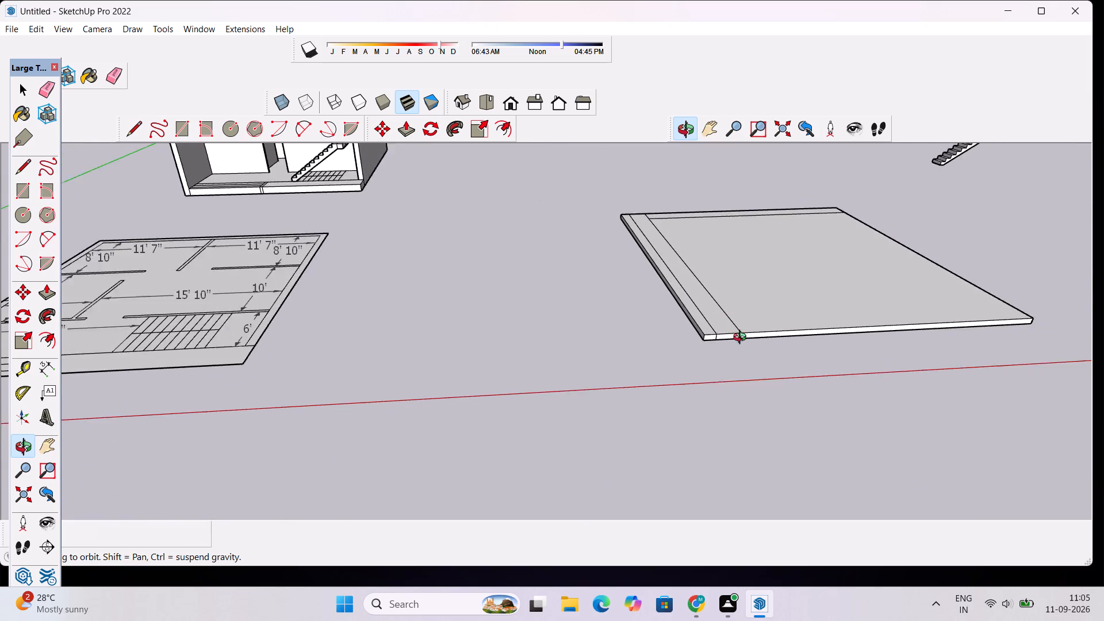
{"action": "scroll", "coordinate": [742, 339], "scroll_direction": "down", "scroll_amount": 2}
{"action": "scroll", "coordinate": [864, 351], "scroll_direction": "down", "scroll_amount": 9}
{"action": "scroll", "coordinate": [1013, 344], "scroll_direction": "up", "scroll_amount": 10}
{"action": "left_click_drag", "start_coordinate": [841, 414], "coordinate": [802, 420]}
{"action": "scroll", "coordinate": [833, 466], "scroll_direction": "down", "scroll_amount": 5}
{"action": "scroll", "coordinate": [376, 218], "scroll_direction": "up", "scroll_amount": 5}
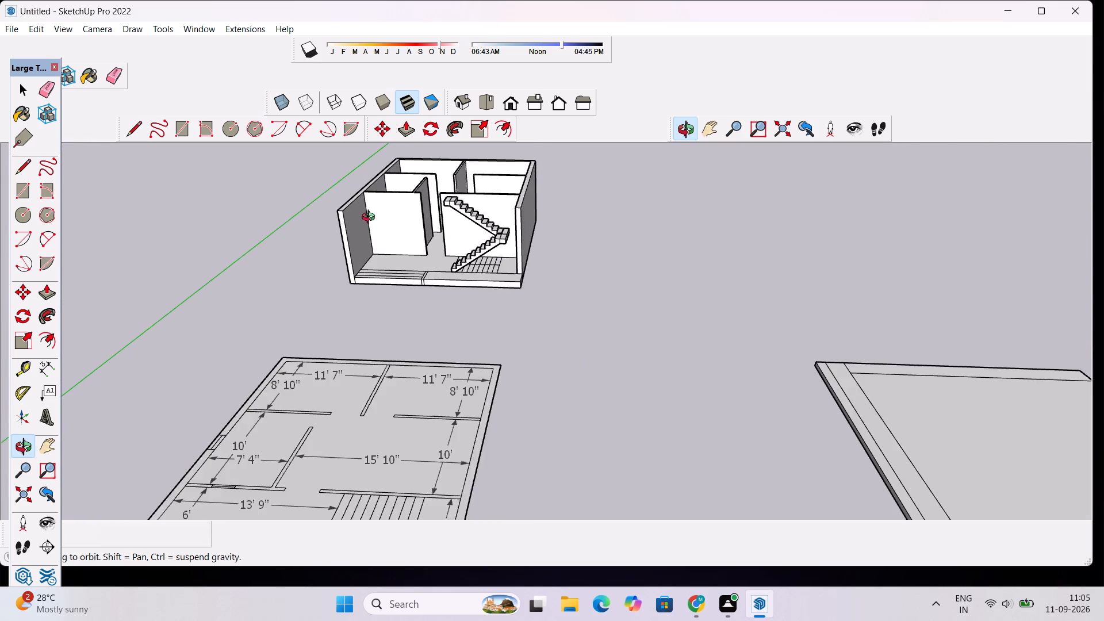
{"action": "scroll", "coordinate": [363, 206], "scroll_direction": "down", "scroll_amount": 6}
{"action": "scroll", "coordinate": [376, 173], "scroll_direction": "up", "scroll_amount": 5}
{"action": "left_click_drag", "start_coordinate": [377, 195], "coordinate": [398, 364]}
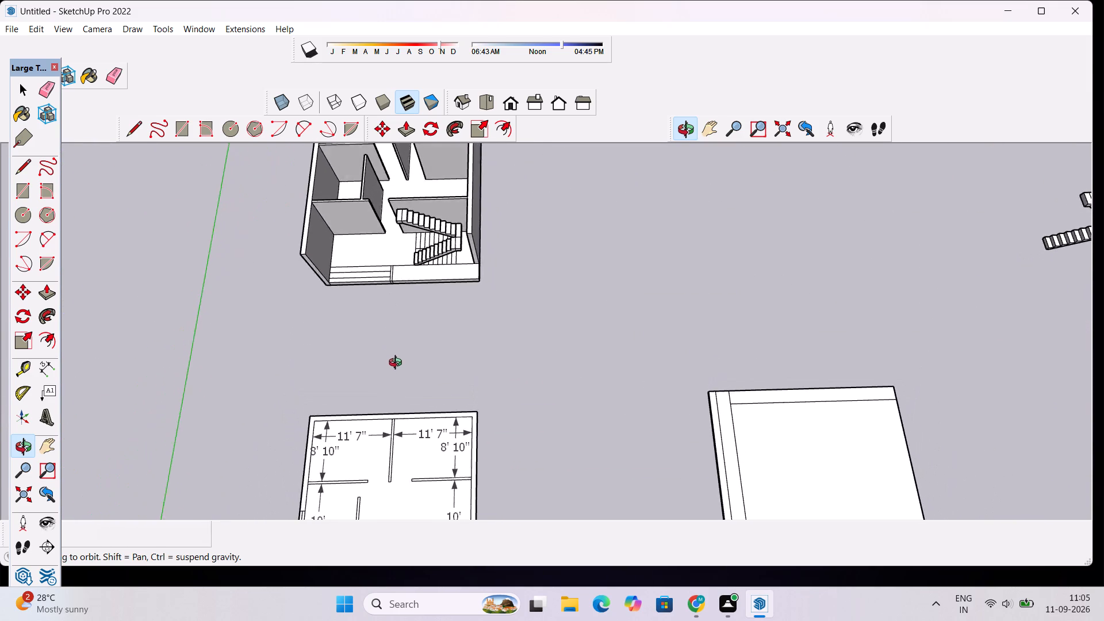
{"action": "left_click_drag", "start_coordinate": [398, 364], "coordinate": [400, 276]}
{"action": "scroll", "coordinate": [400, 274], "scroll_direction": "down", "scroll_amount": 5}
{"action": "scroll", "coordinate": [672, 371], "scroll_direction": "down", "scroll_amount": 3}
{"action": "left_click_drag", "start_coordinate": [694, 428], "coordinate": [694, 391]}
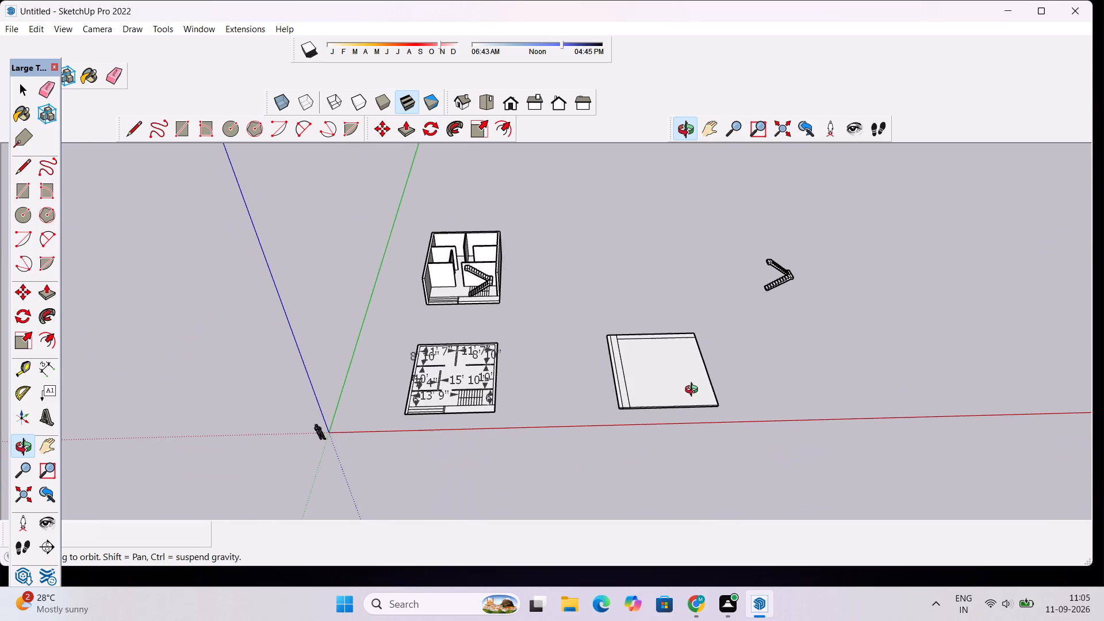
{"action": "scroll", "coordinate": [637, 386], "scroll_direction": "up", "scroll_amount": 6}
{"action": "scroll", "coordinate": [670, 366], "scroll_direction": "down", "scroll_amount": 4}
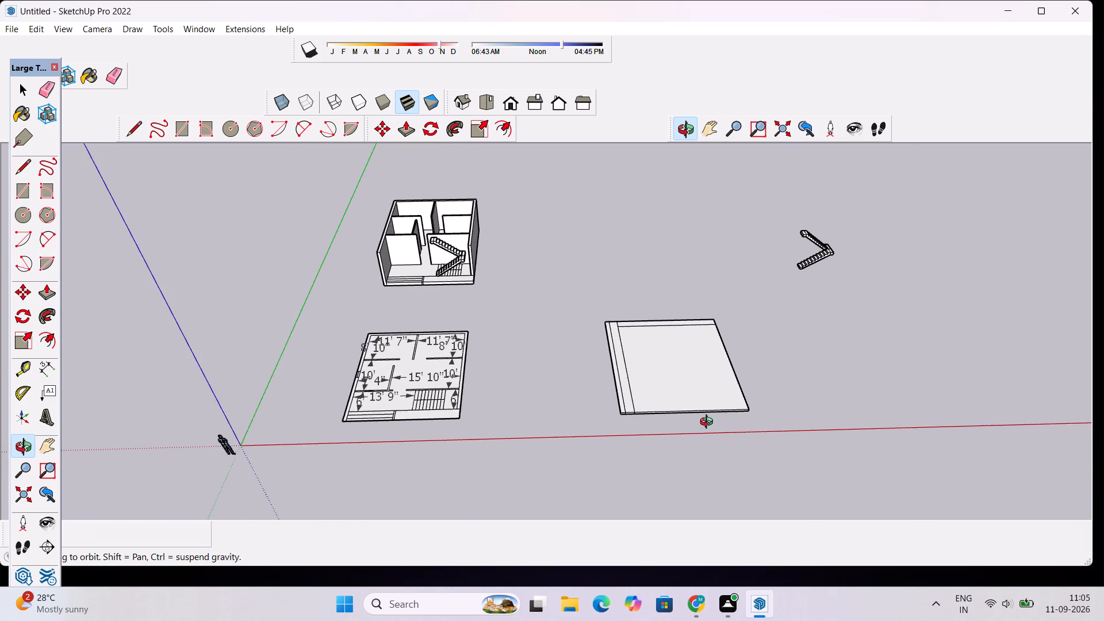
{"action": "scroll", "coordinate": [710, 423], "scroll_direction": "up", "scroll_amount": 4}
{"action": "scroll", "coordinate": [651, 401], "scroll_direction": "up", "scroll_amount": 4}
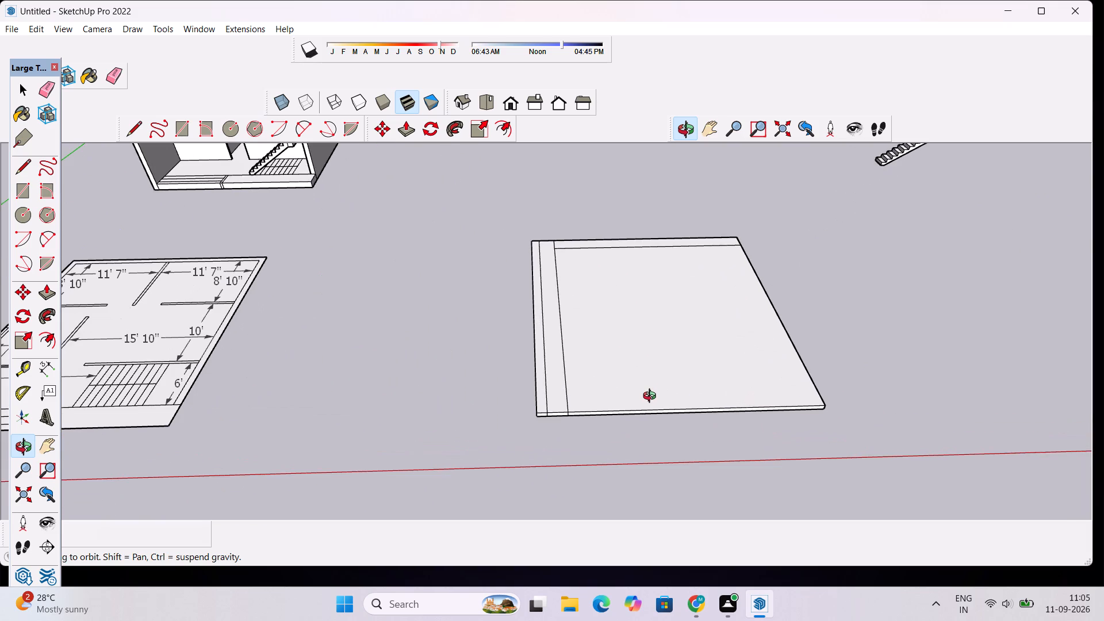
Select the whole extended slab with all its edge strips and make it a group.
{"action": "key", "text": "space"}
{"action": "triple_click", "coordinate": [676, 375]}
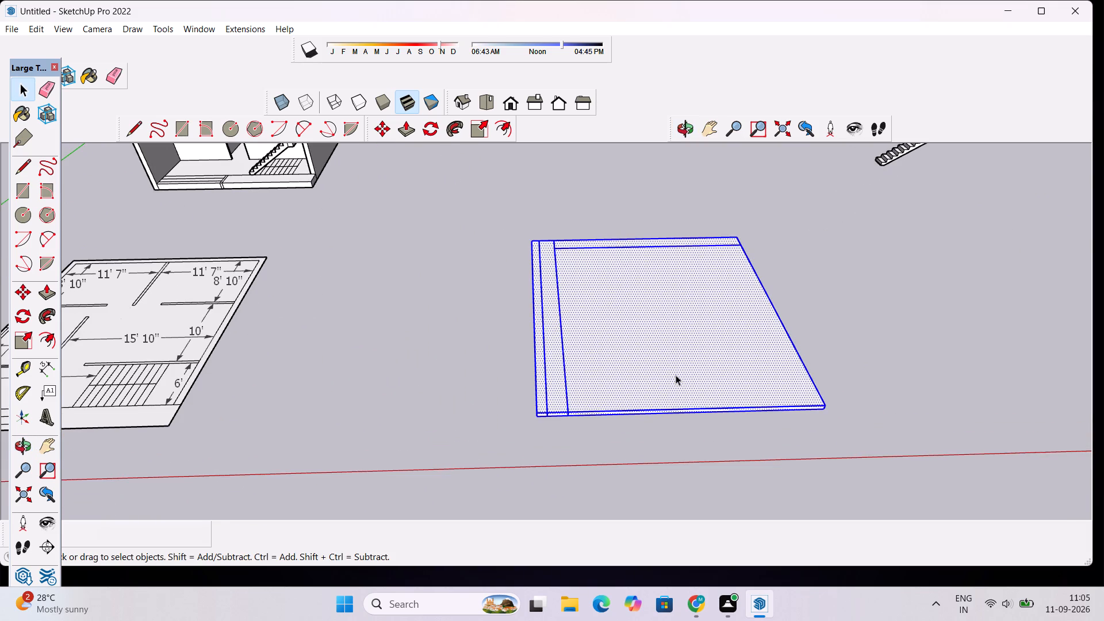
{"action": "right_click", "coordinate": [676, 375]}
{"action": "left_click", "coordinate": [749, 269]}
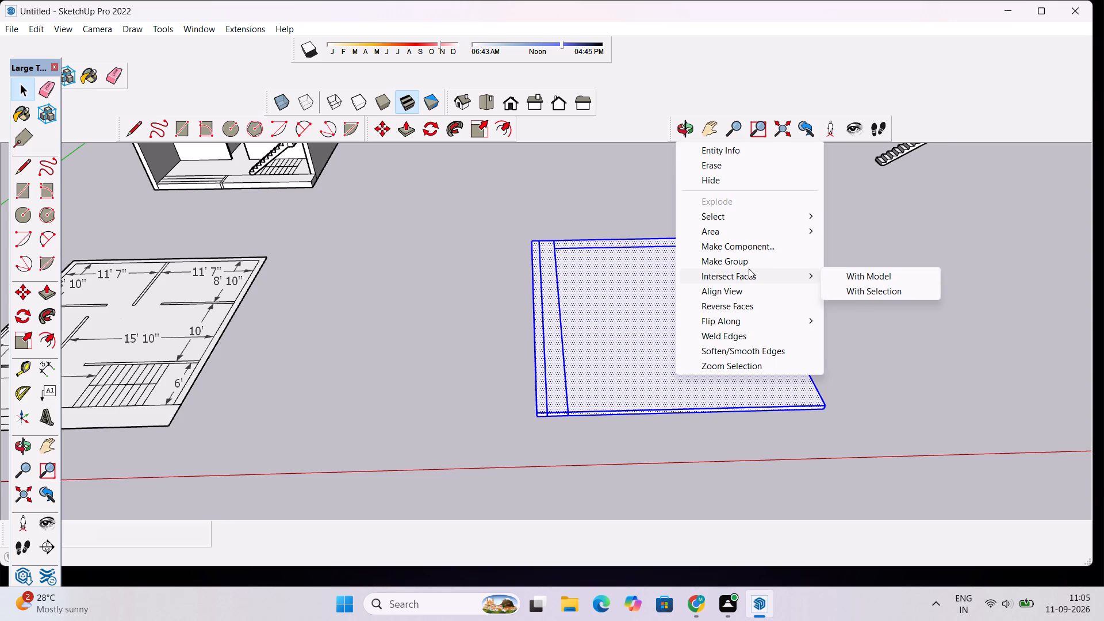
{"action": "left_click", "coordinate": [749, 260]}
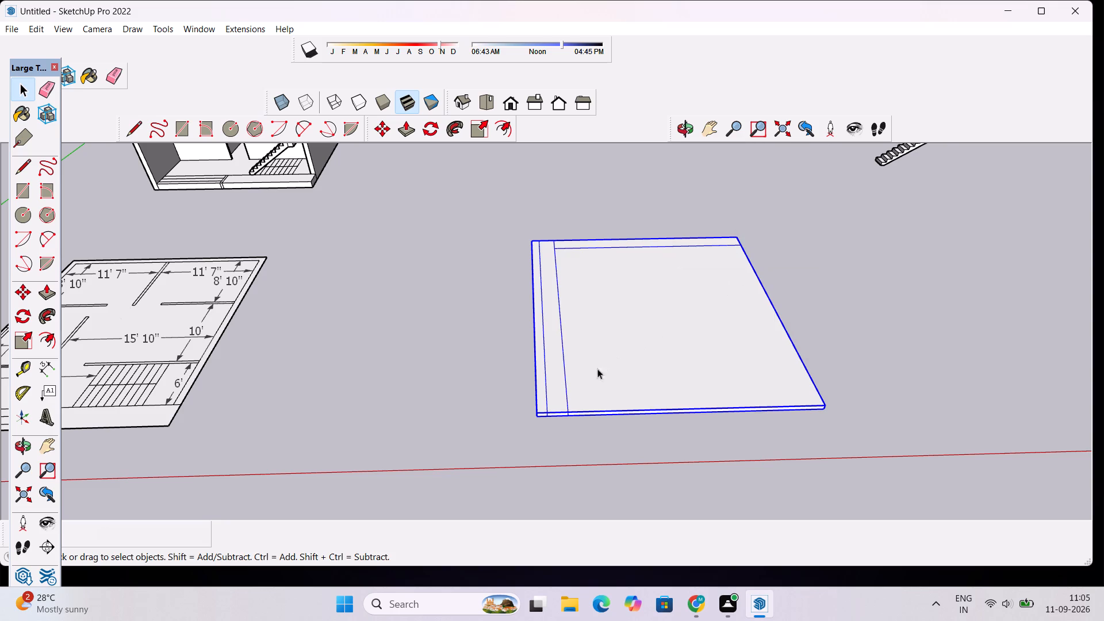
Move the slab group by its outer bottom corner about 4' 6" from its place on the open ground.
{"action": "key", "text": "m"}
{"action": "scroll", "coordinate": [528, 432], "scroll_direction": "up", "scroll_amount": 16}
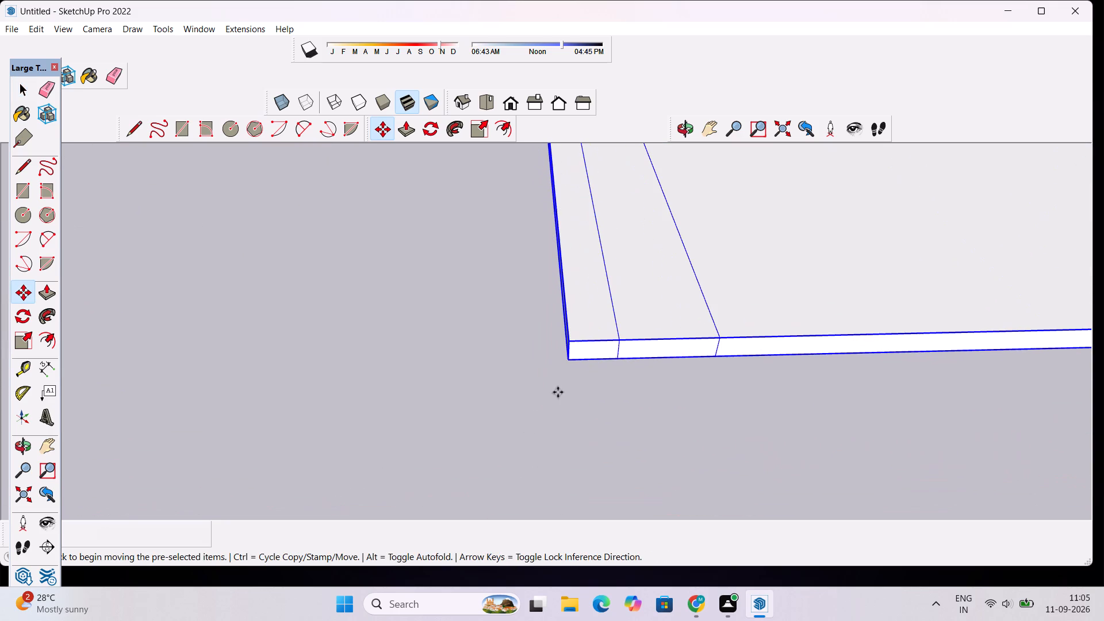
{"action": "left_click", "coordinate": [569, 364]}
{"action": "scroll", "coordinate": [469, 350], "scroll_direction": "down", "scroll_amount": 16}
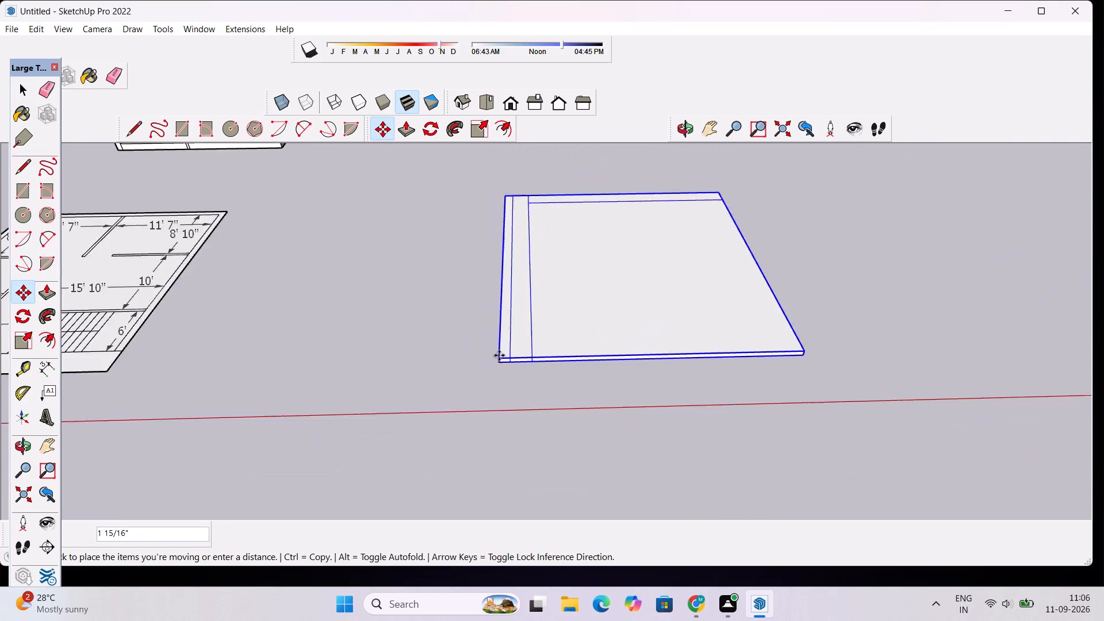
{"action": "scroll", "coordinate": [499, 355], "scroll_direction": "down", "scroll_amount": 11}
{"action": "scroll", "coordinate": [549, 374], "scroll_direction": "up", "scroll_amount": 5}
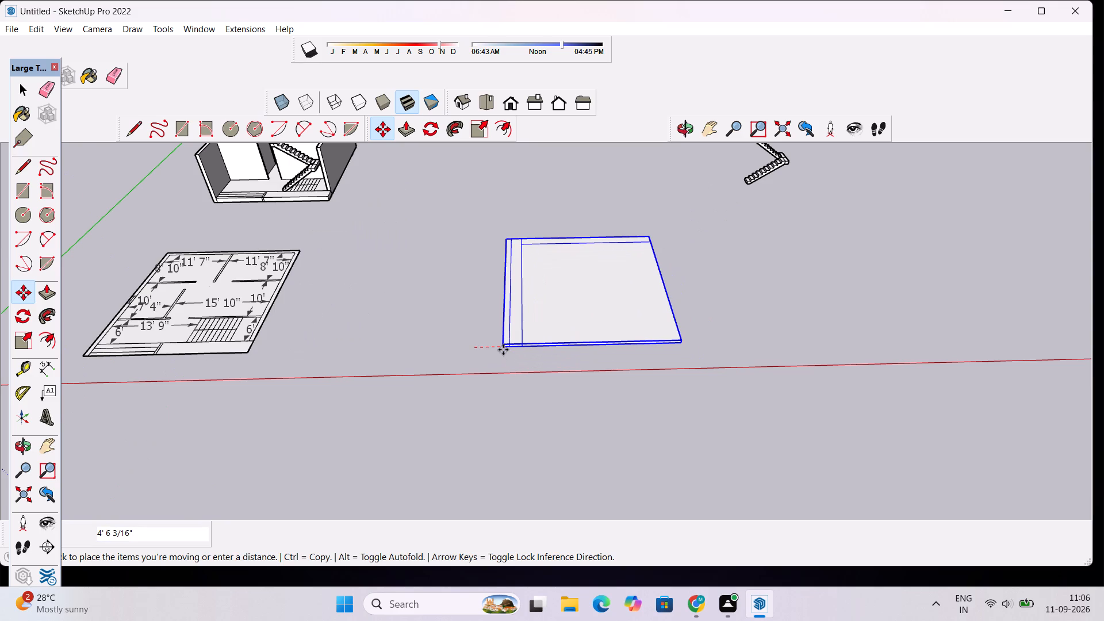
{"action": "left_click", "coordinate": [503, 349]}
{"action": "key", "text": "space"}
Move the slab group from the bottom end of the 2' strip's inner line onto the house's front outer wall-top corner as a roof.
{"action": "scroll", "coordinate": [512, 348], "scroll_direction": "up", "scroll_amount": 12}
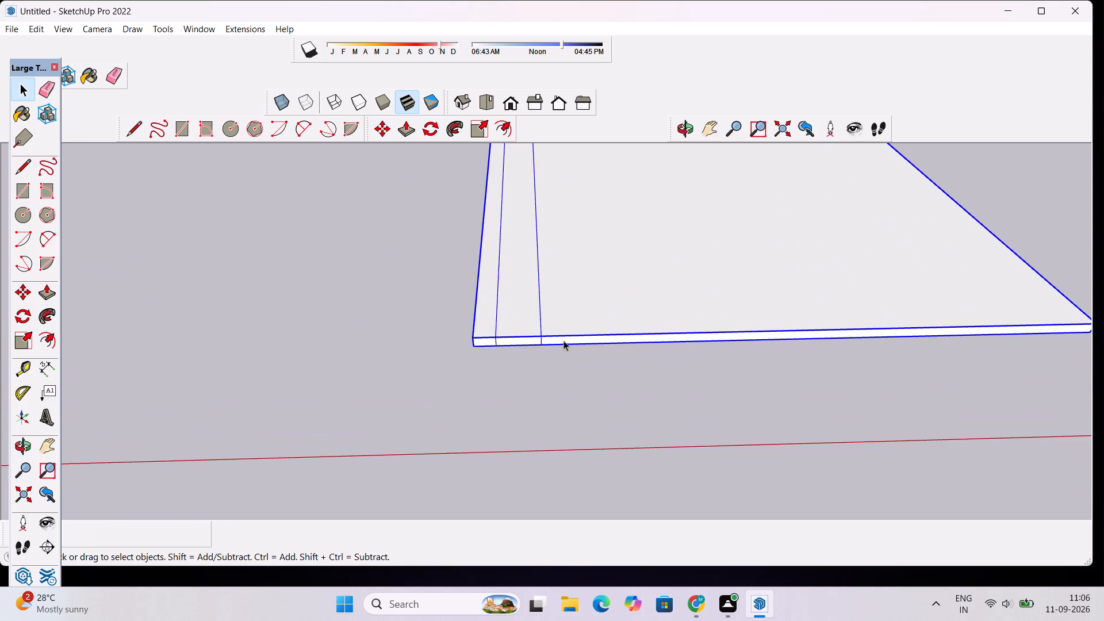
{"action": "scroll", "coordinate": [559, 342], "scroll_direction": "up", "scroll_amount": 5}
{"action": "key", "text": "m"}
{"action": "left_click", "coordinate": [531, 349]}
{"action": "scroll", "coordinate": [491, 354], "scroll_direction": "down", "scroll_amount": 12}
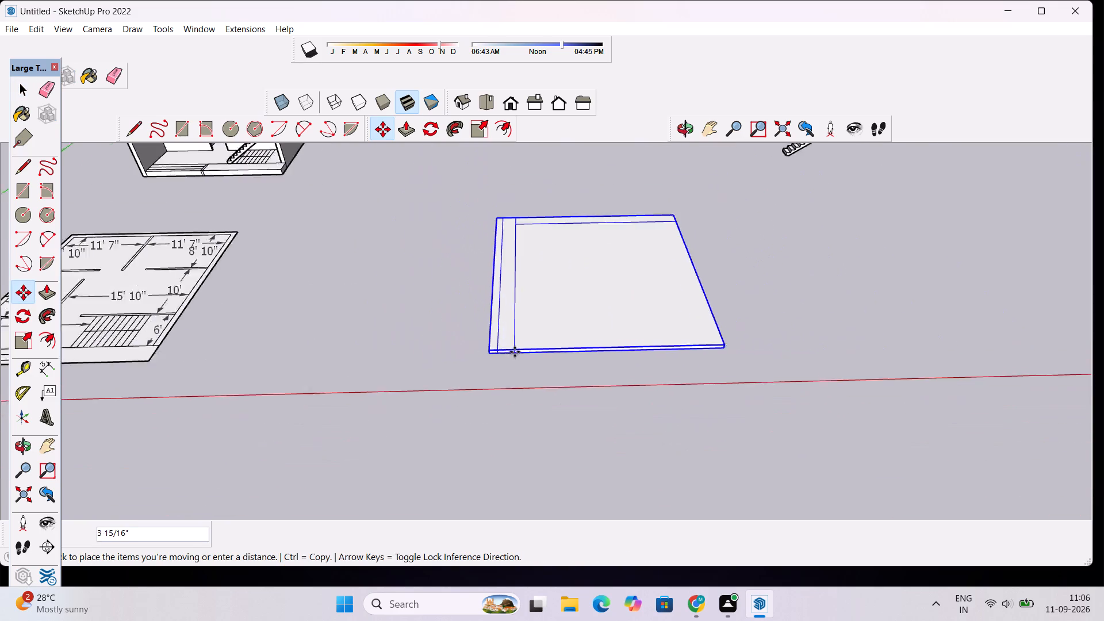
{"action": "scroll", "coordinate": [515, 352], "scroll_direction": "down", "scroll_amount": 15}
{"action": "scroll", "coordinate": [336, 259], "scroll_direction": "up", "scroll_amount": 6}
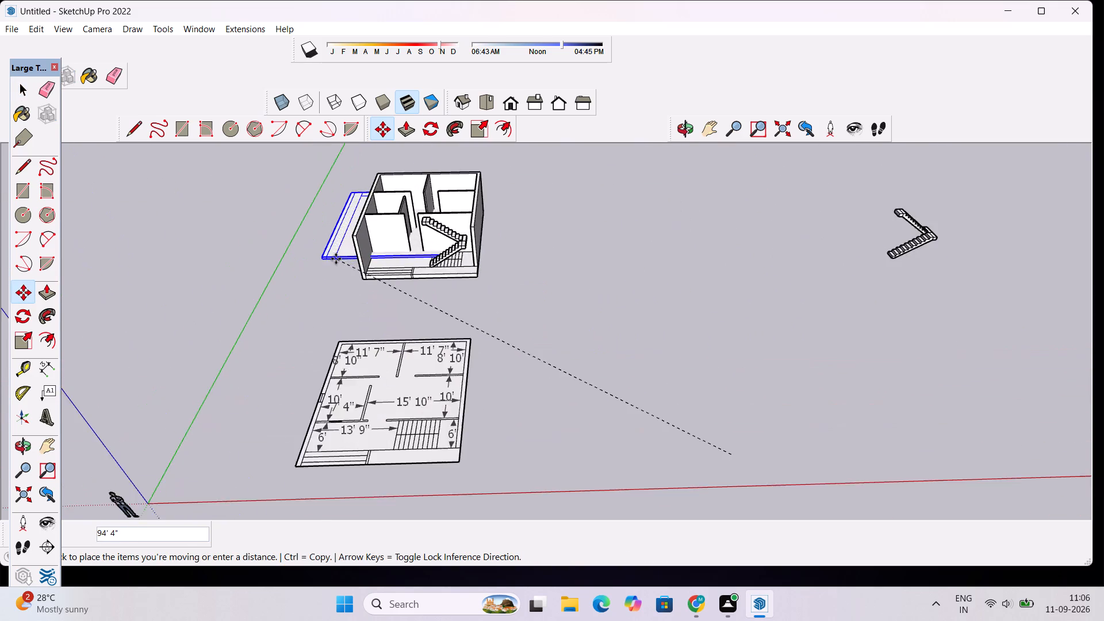
{"action": "scroll", "coordinate": [336, 259], "scroll_direction": "up", "scroll_amount": 19}
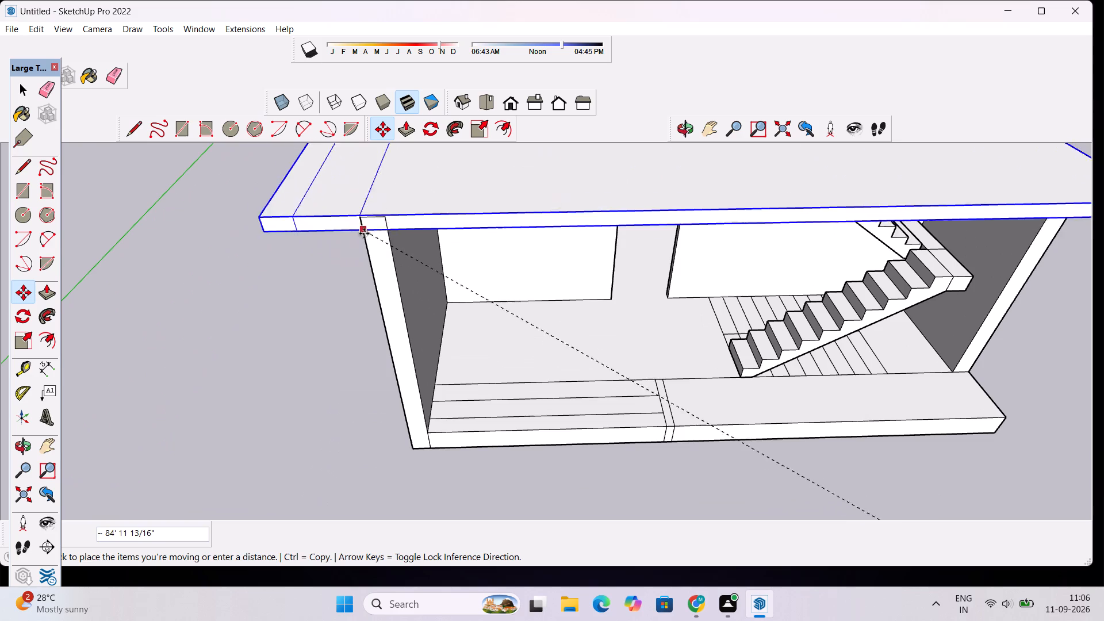
{"action": "left_click", "coordinate": [361, 222]}
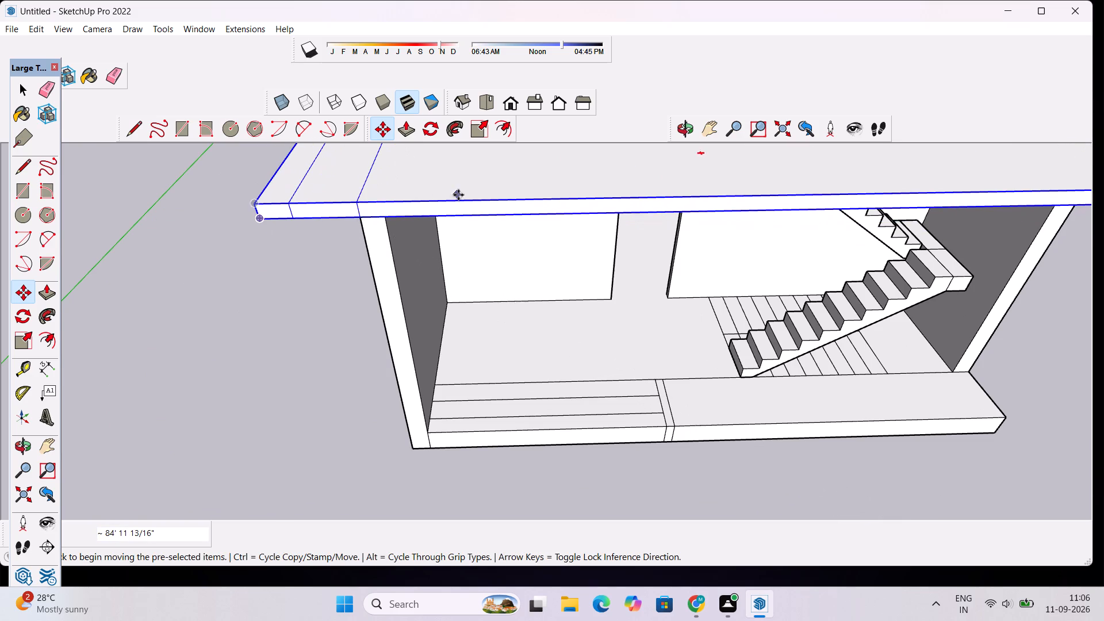
Examine how the roof slab sits on the house walls, its overhangs and the staircase beneath it from all sides.
{"action": "scroll", "coordinate": [453, 214], "scroll_direction": "down", "scroll_amount": 14}
{"action": "left_click", "coordinate": [685, 131]}
{"action": "left_click_drag", "start_coordinate": [775, 204], "coordinate": [297, 155]}
{"action": "left_click_drag", "start_coordinate": [609, 331], "coordinate": [641, 177]}
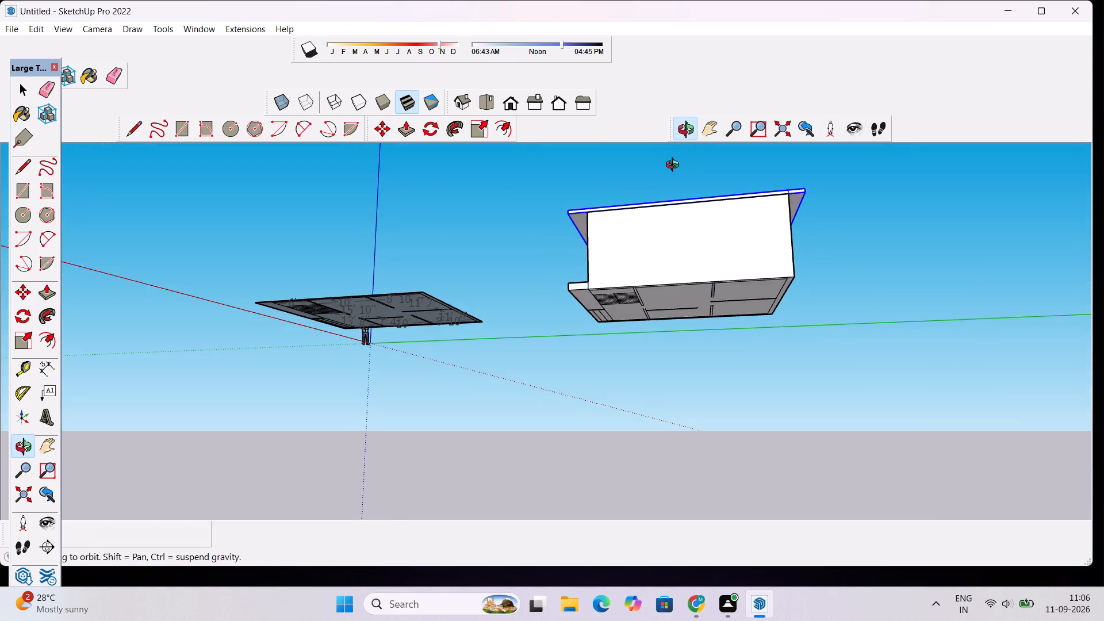
{"action": "left_click_drag", "start_coordinate": [948, 250], "coordinate": [915, 388]}
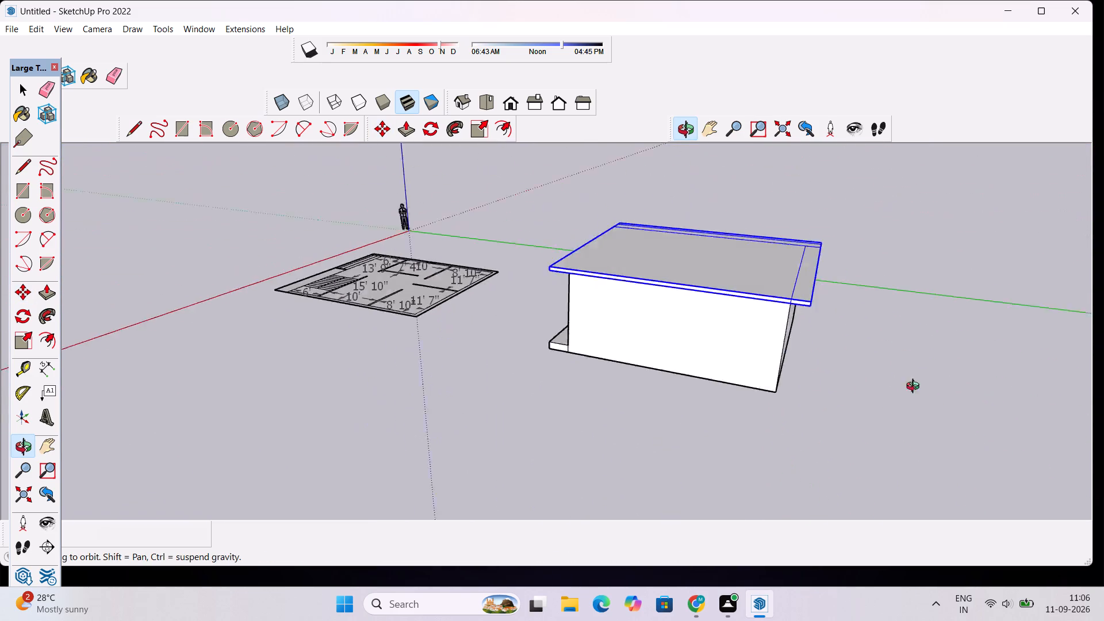
{"action": "left_click_drag", "start_coordinate": [915, 388], "coordinate": [1103, 461]}
{"action": "scroll", "coordinate": [511, 395], "scroll_direction": "down", "scroll_amount": 6}
{"action": "left_click_drag", "start_coordinate": [501, 359], "coordinate": [780, 241]}
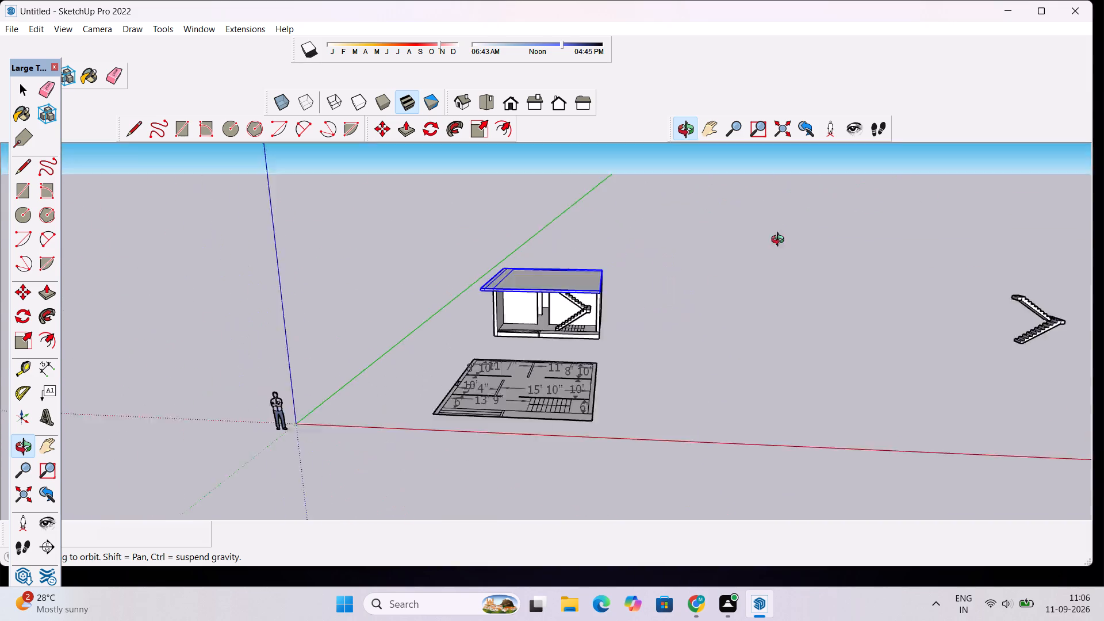
{"action": "left_click_drag", "start_coordinate": [780, 241], "coordinate": [795, 229]}
{"action": "scroll", "coordinate": [528, 298], "scroll_direction": "up", "scroll_amount": 11}
{"action": "left_click_drag", "start_coordinate": [714, 274], "coordinate": [469, 248]}
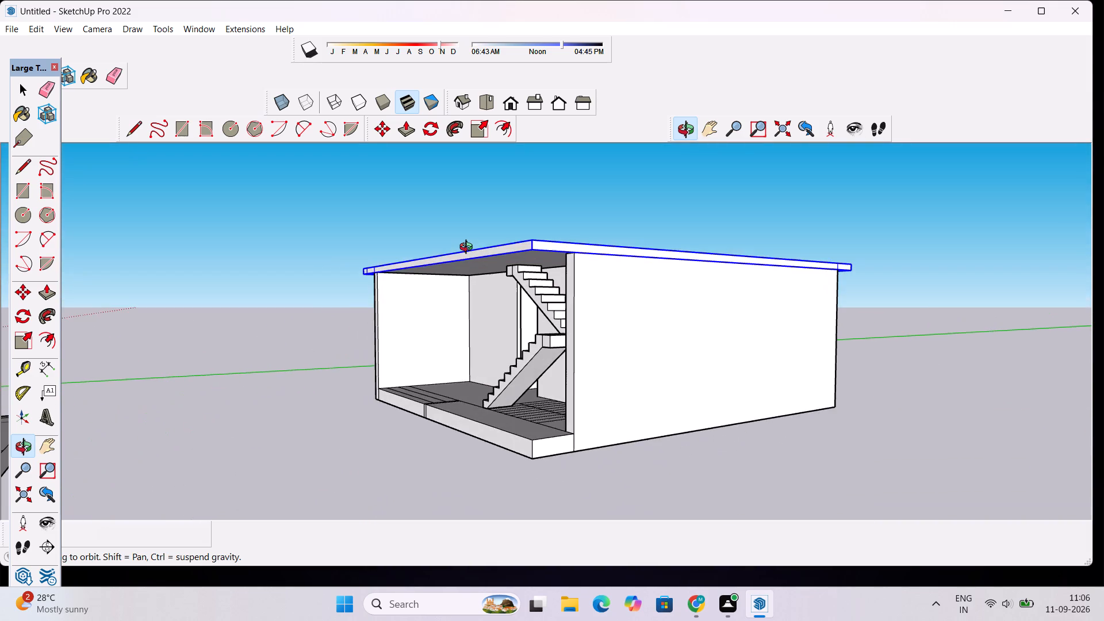
{"action": "left_click_drag", "start_coordinate": [469, 248], "coordinate": [666, 274]}
{"action": "left_click_drag", "start_coordinate": [666, 275], "coordinate": [492, 302]}
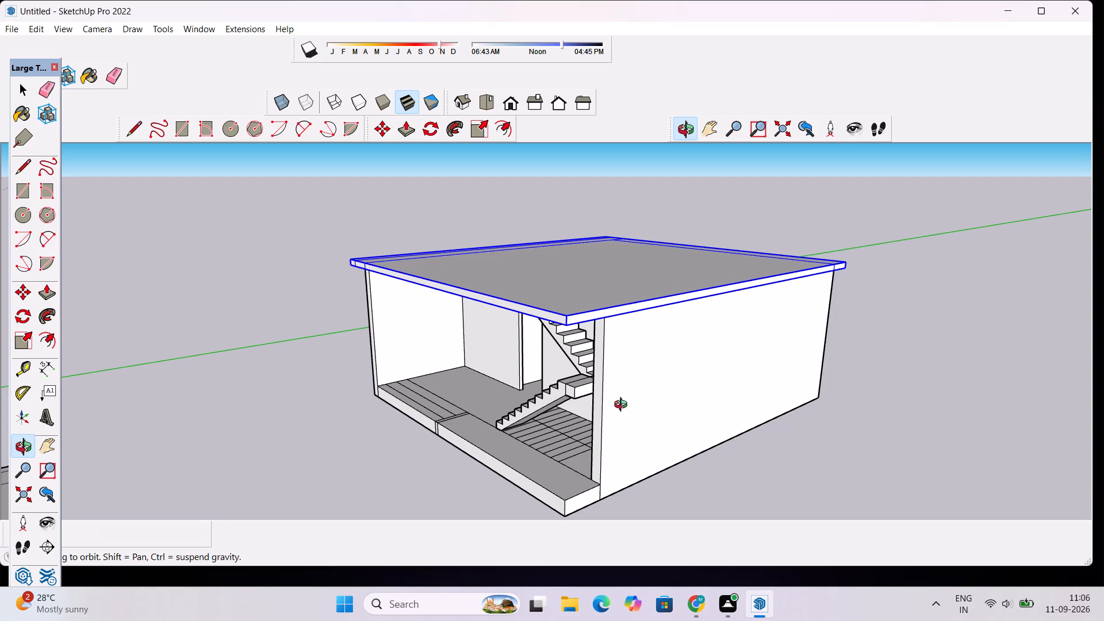
Examine the staircase's top landing against the roof slab's underside, looking from the open front, above and below.
{"action": "scroll", "coordinate": [541, 286], "scroll_direction": "down", "scroll_amount": 5}
{"action": "scroll", "coordinate": [485, 327], "scroll_direction": "up", "scroll_amount": 5}
{"action": "left_click_drag", "start_coordinate": [372, 315], "coordinate": [530, 435]}
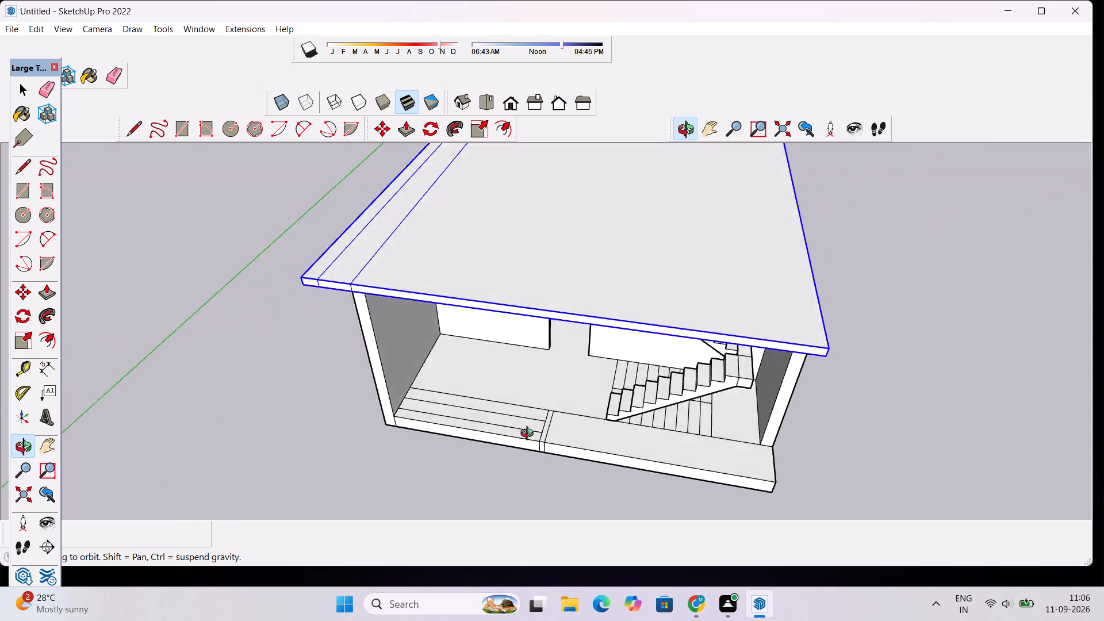
{"action": "left_click_drag", "start_coordinate": [530, 435], "coordinate": [555, 275]}
{"action": "scroll", "coordinate": [568, 232], "scroll_direction": "up", "scroll_amount": 1}
{"action": "scroll", "coordinate": [568, 232], "scroll_direction": "down", "scroll_amount": 3}
{"action": "scroll", "coordinate": [569, 233], "scroll_direction": "up", "scroll_amount": 1}
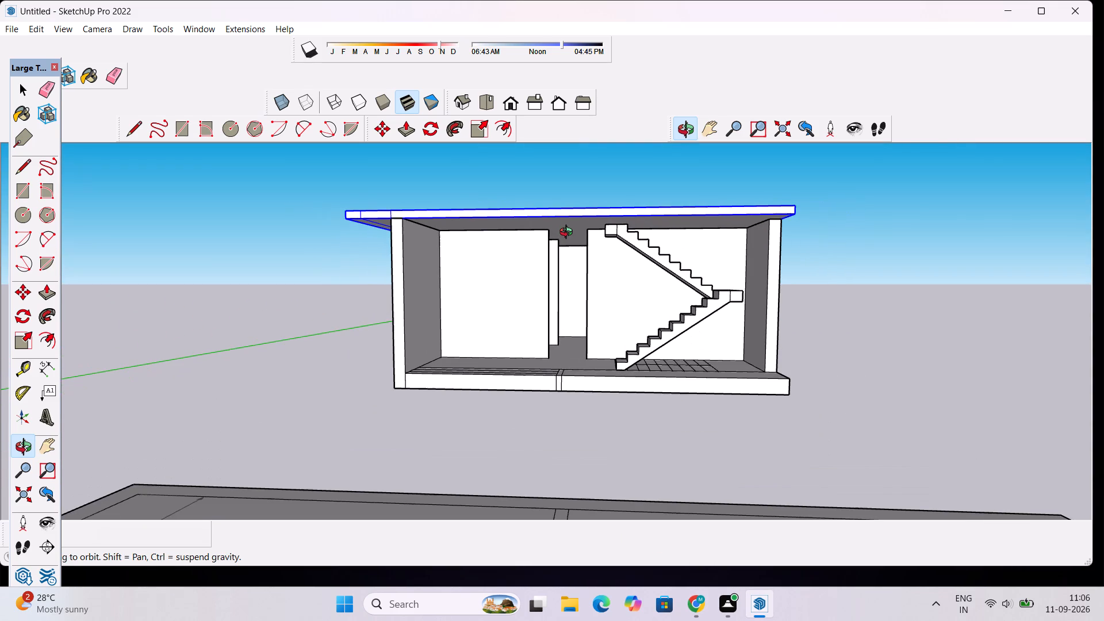
{"action": "scroll", "coordinate": [562, 296], "scroll_direction": "up", "scroll_amount": 1}
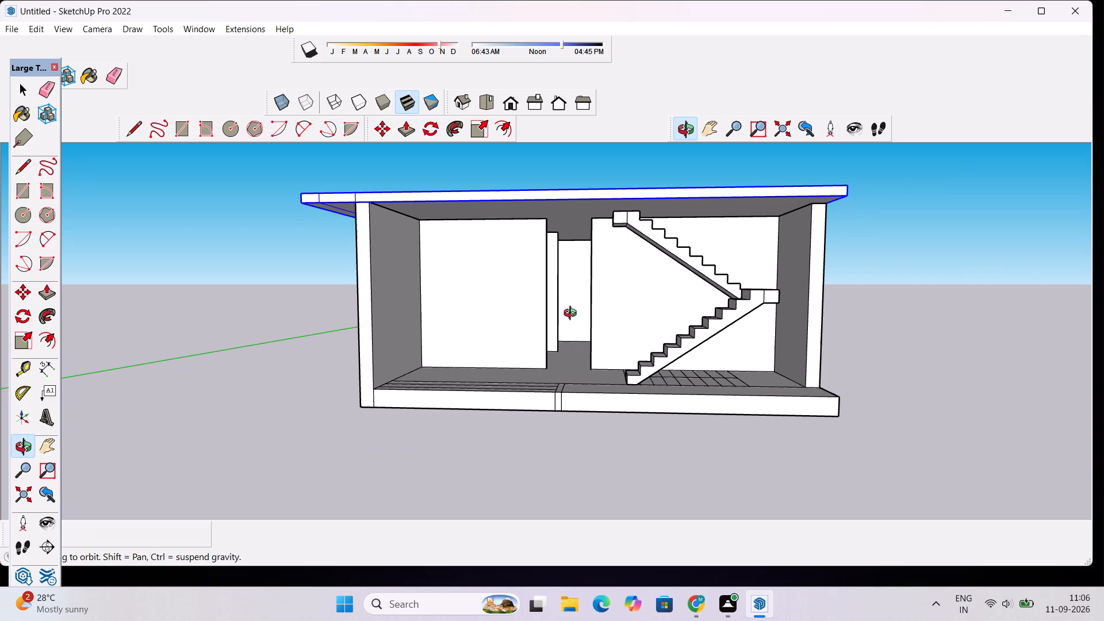
{"action": "scroll", "coordinate": [568, 295], "scroll_direction": "down", "scroll_amount": 4}
{"action": "left_click_drag", "start_coordinate": [651, 232], "coordinate": [641, 305]}
{"action": "scroll", "coordinate": [637, 279], "scroll_direction": "up", "scroll_amount": 4}
{"action": "left_click_drag", "start_coordinate": [652, 308], "coordinate": [669, 205]}
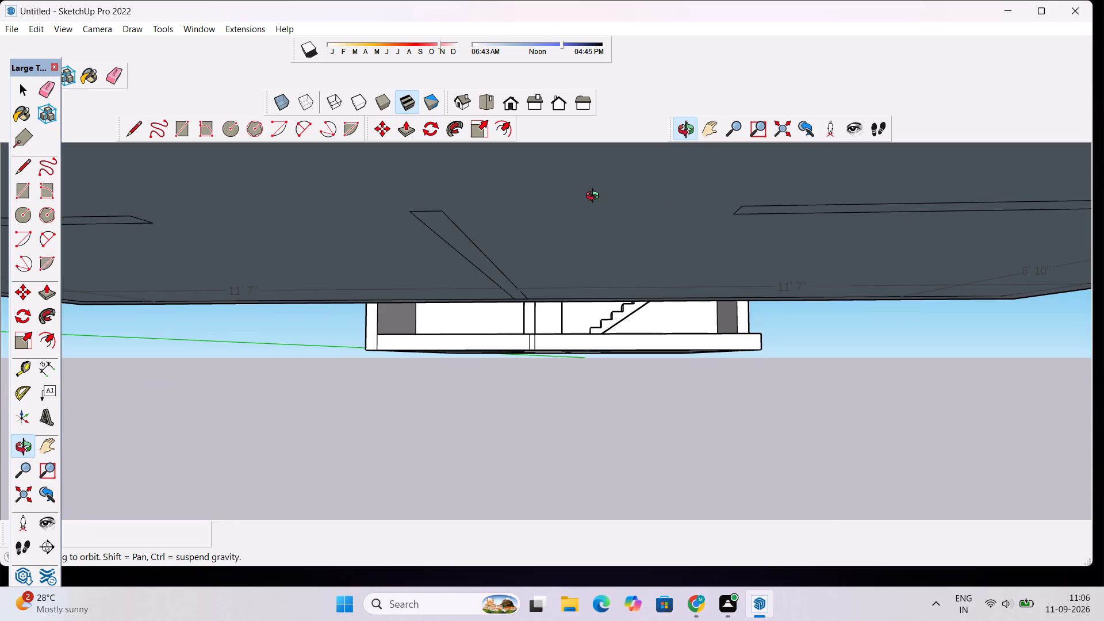
{"action": "left_click_drag", "start_coordinate": [599, 245], "coordinate": [589, 319]}
{"action": "scroll", "coordinate": [590, 310], "scroll_direction": "down", "scroll_amount": 20}
{"action": "scroll", "coordinate": [590, 310], "scroll_direction": "down", "scroll_amount": 1}
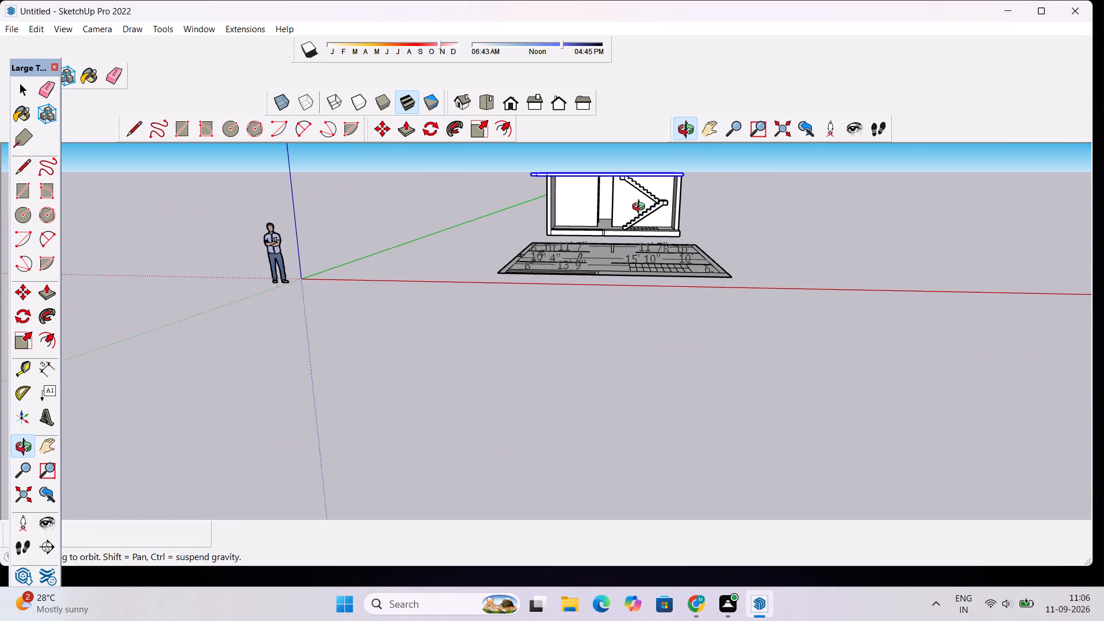
{"action": "scroll", "coordinate": [636, 172], "scroll_direction": "up", "scroll_amount": 11}
{"action": "left_click_drag", "start_coordinate": [632, 228], "coordinate": [635, 205]}
{"action": "scroll", "coordinate": [642, 202], "scroll_direction": "up", "scroll_amount": 8}
{"action": "left_click_drag", "start_coordinate": [699, 204], "coordinate": [647, 250]}
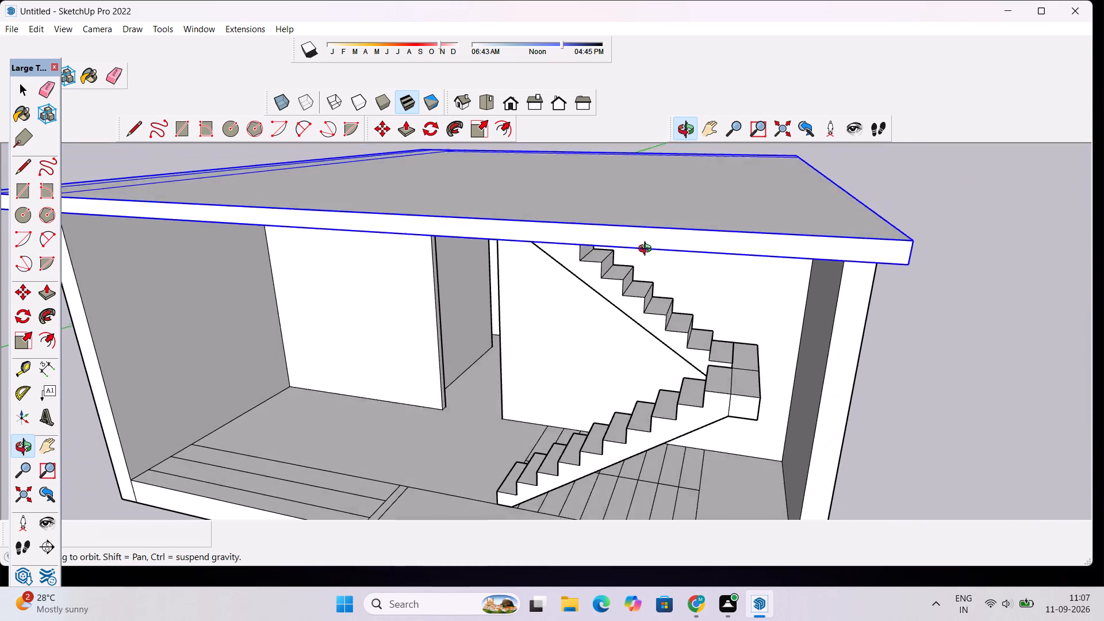
{"action": "left_click_drag", "start_coordinate": [647, 250], "coordinate": [641, 260]}
{"action": "left_click_drag", "start_coordinate": [572, 256], "coordinate": [639, 215]}
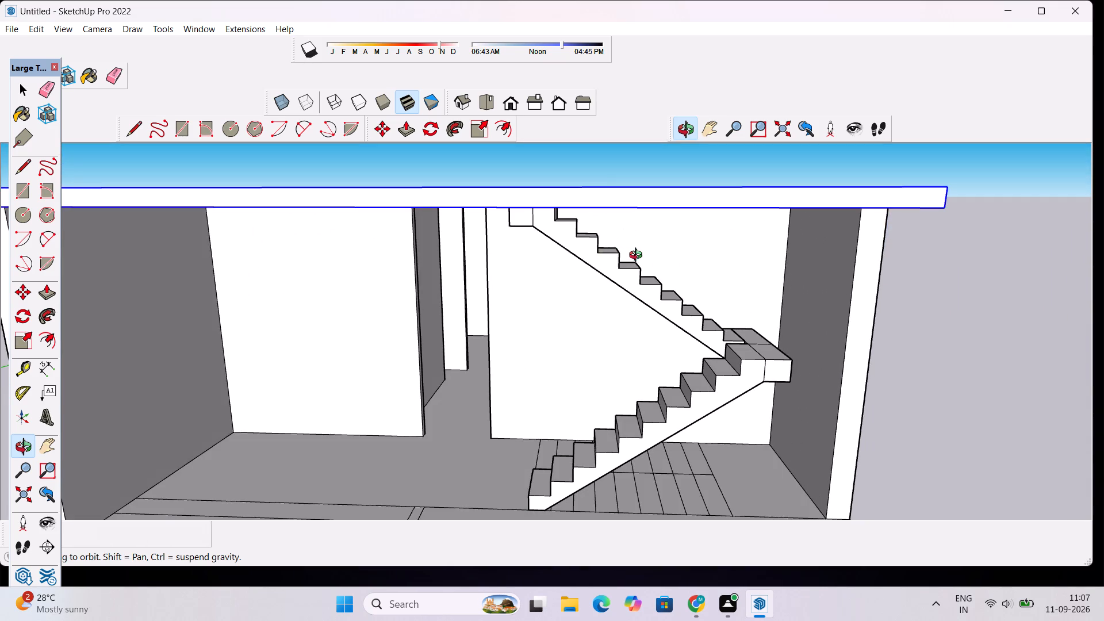
{"action": "scroll", "coordinate": [639, 256], "scroll_direction": "up", "scroll_amount": 5}
{"action": "scroll", "coordinate": [640, 239], "scroll_direction": "down", "scroll_amount": 4}
{"action": "left_click_drag", "start_coordinate": [684, 288], "coordinate": [676, 238]}
{"action": "scroll", "coordinate": [660, 292], "scroll_direction": "down", "scroll_amount": 7}
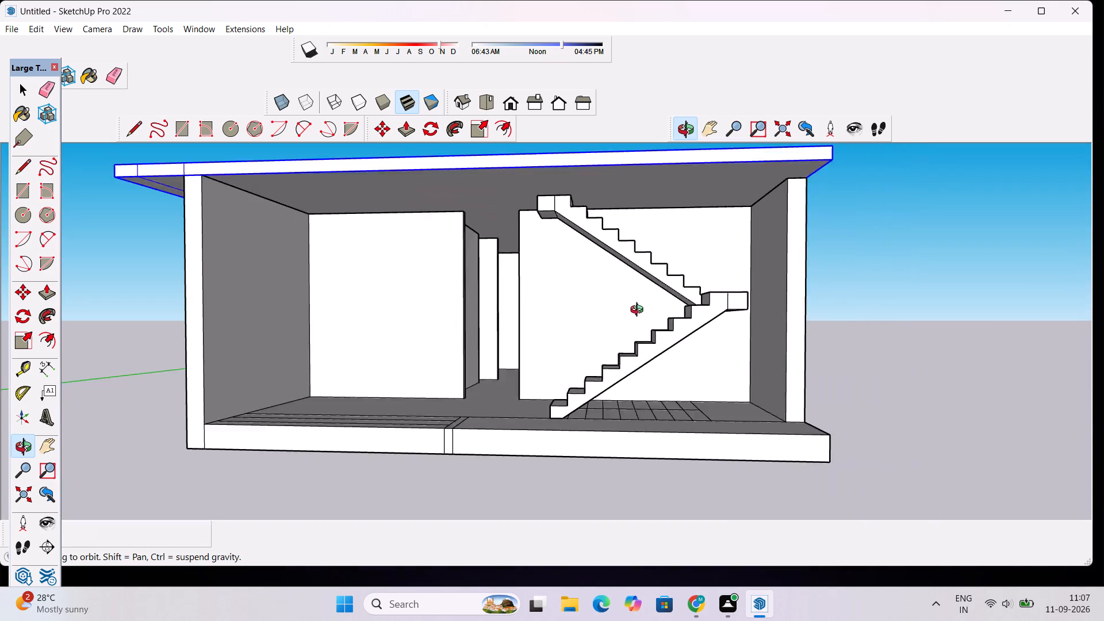
{"action": "scroll", "coordinate": [639, 311], "scroll_direction": "down", "scroll_amount": 3}
{"action": "scroll", "coordinate": [658, 191], "scroll_direction": "up", "scroll_amount": 6}
{"action": "scroll", "coordinate": [627, 302], "scroll_direction": "down", "scroll_amount": 5}
{"action": "left_click_drag", "start_coordinate": [666, 346], "coordinate": [672, 281]}
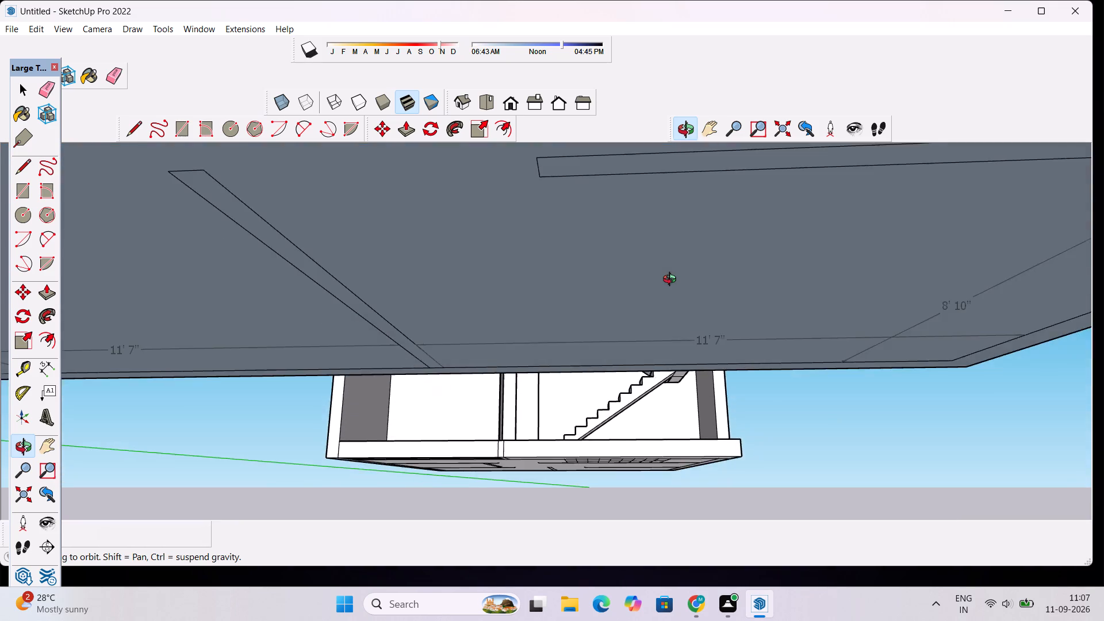
{"action": "left_click_drag", "start_coordinate": [672, 281], "coordinate": [669, 309]}
{"action": "scroll", "coordinate": [669, 309], "scroll_direction": "up", "scroll_amount": 6}
{"action": "left_click_drag", "start_coordinate": [654, 328], "coordinate": [656, 322]}
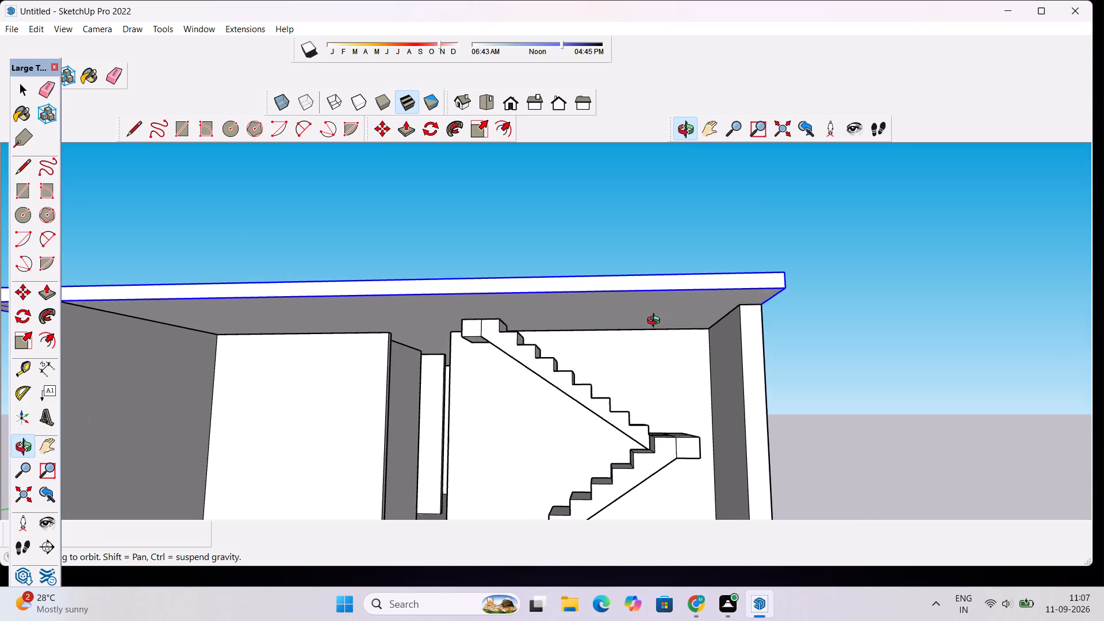
{"action": "left_click_drag", "start_coordinate": [656, 322], "coordinate": [692, 302]}
{"action": "scroll", "coordinate": [703, 305], "scroll_direction": "up", "scroll_amount": 2}
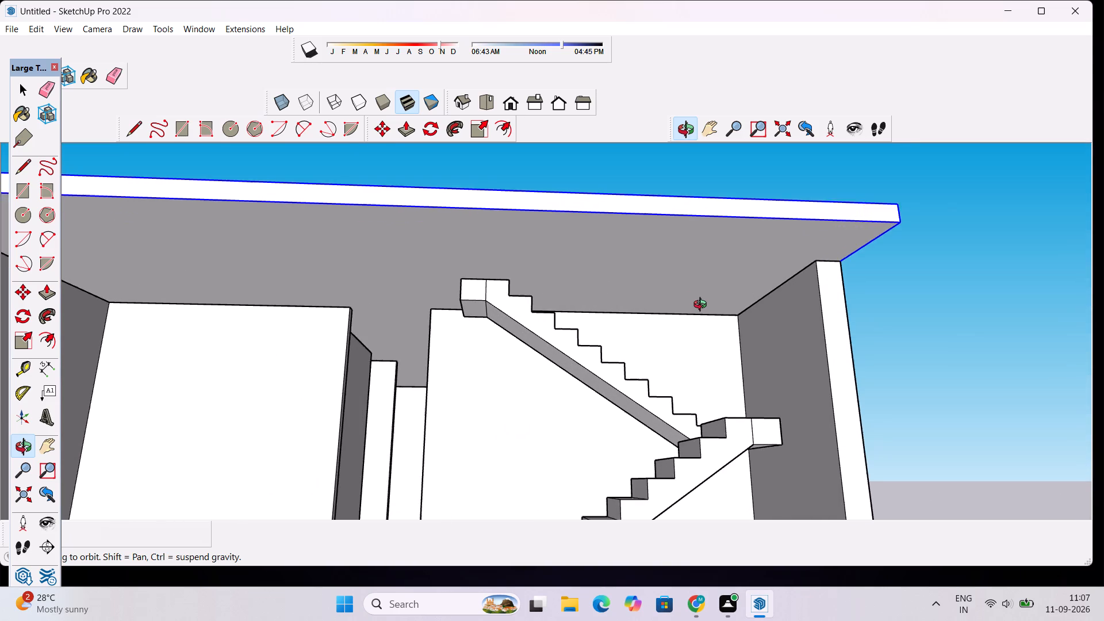
{"action": "scroll", "coordinate": [703, 306], "scroll_direction": "down", "scroll_amount": 2}
{"action": "left_click", "coordinate": [703, 306]}
{"action": "scroll", "coordinate": [703, 306], "scroll_direction": "up", "scroll_amount": 5}
Inside the roof slab group, draw a line across the underside from the staircase's top landing front corner to the slab's front edge.
{"action": "key", "text": "l"}
{"action": "scroll", "coordinate": [474, 284], "scroll_direction": "down", "scroll_amount": 4}
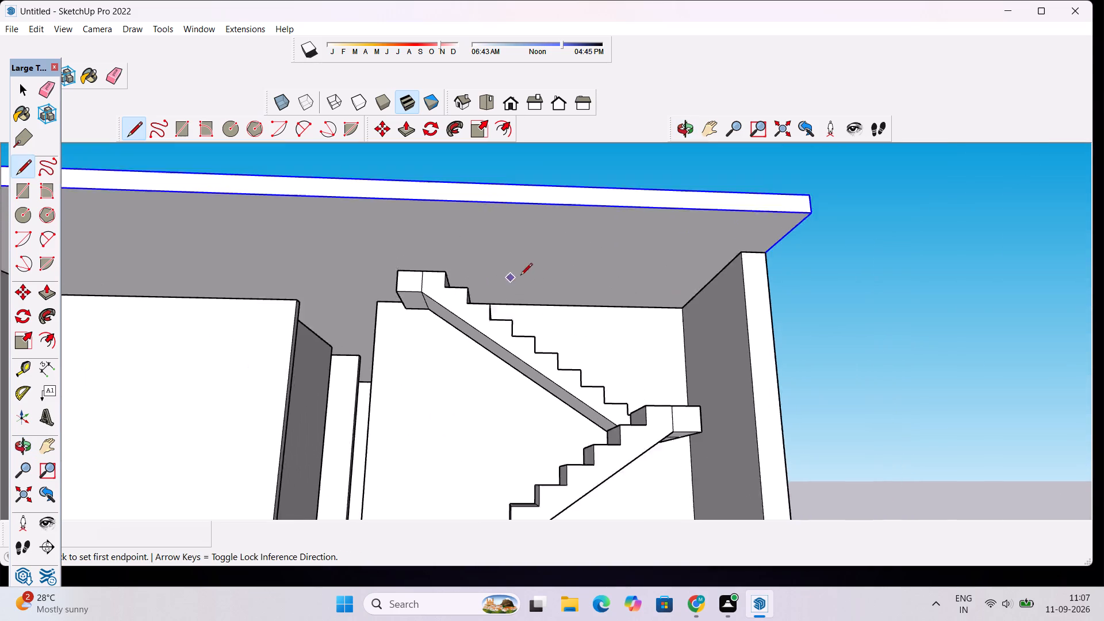
{"action": "scroll", "coordinate": [520, 276], "scroll_direction": "down", "scroll_amount": 2}
{"action": "scroll", "coordinate": [450, 275], "scroll_direction": "up", "scroll_amount": 4}
{"action": "left_click_drag", "start_coordinate": [447, 260], "coordinate": [420, 260]}
{"action": "key", "text": "space"}
{"action": "left_click", "coordinate": [408, 240]}
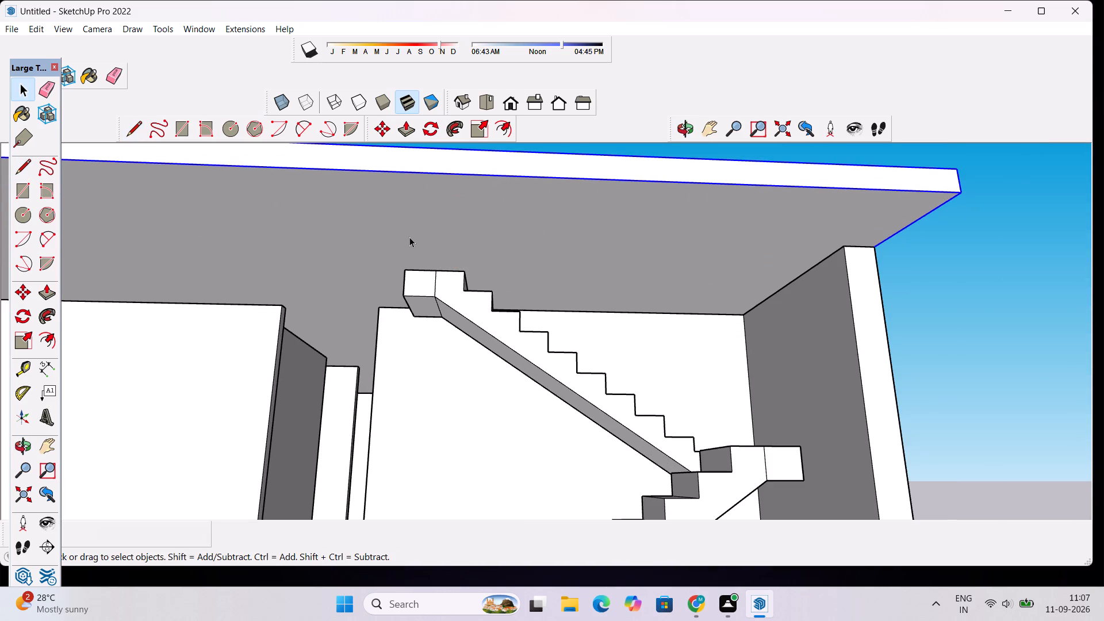
{"action": "left_click", "coordinate": [416, 228]}
{"action": "double_click", "coordinate": [415, 238]}
{"action": "left_click", "coordinate": [425, 228]}
{"action": "left_click", "coordinate": [425, 228]}
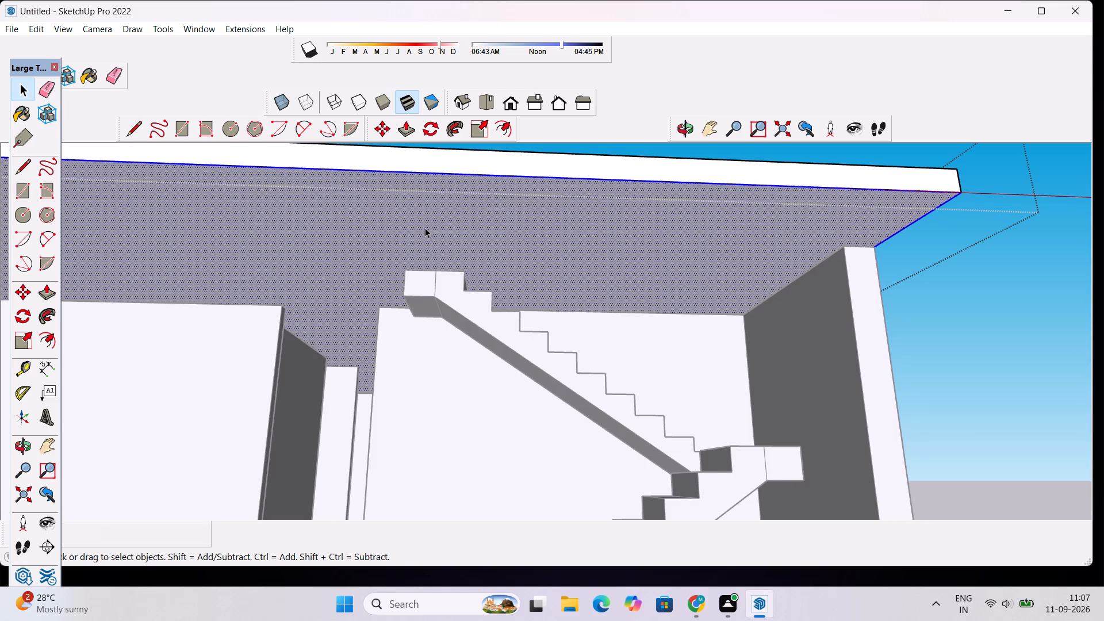
{"action": "key", "text": "l"}
{"action": "scroll", "coordinate": [418, 237], "scroll_direction": "up", "scroll_amount": 5}
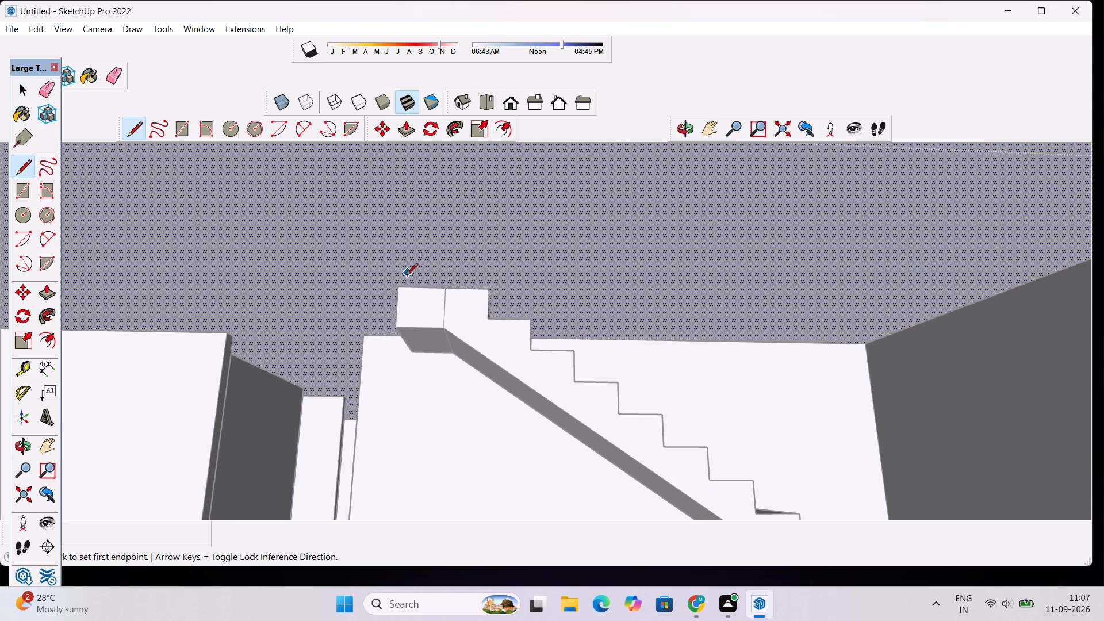
{"action": "left_click", "coordinate": [400, 286]}
{"action": "scroll", "coordinate": [401, 255], "scroll_direction": "down", "scroll_amount": 9}
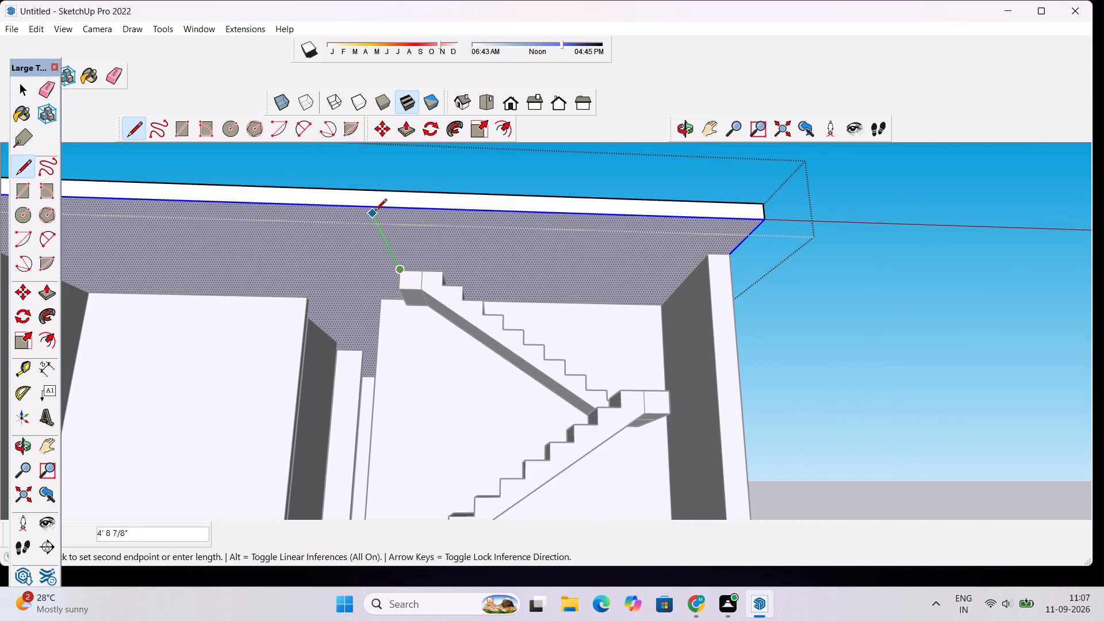
{"action": "left_click", "coordinate": [369, 209]}
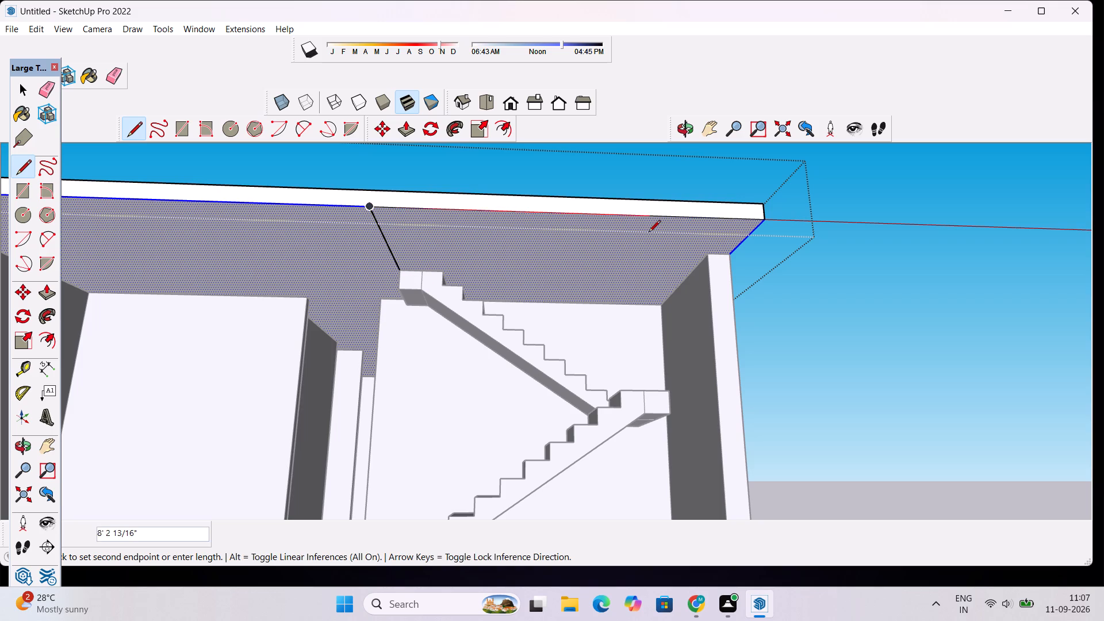
{"action": "key", "text": "space"}
Examine the new line on the slab's underside and its alignment with the staircase's top landing from several angles.
{"action": "scroll", "coordinate": [414, 287], "scroll_direction": "down", "scroll_amount": 6}
{"action": "scroll", "coordinate": [411, 279], "scroll_direction": "up", "scroll_amount": 4}
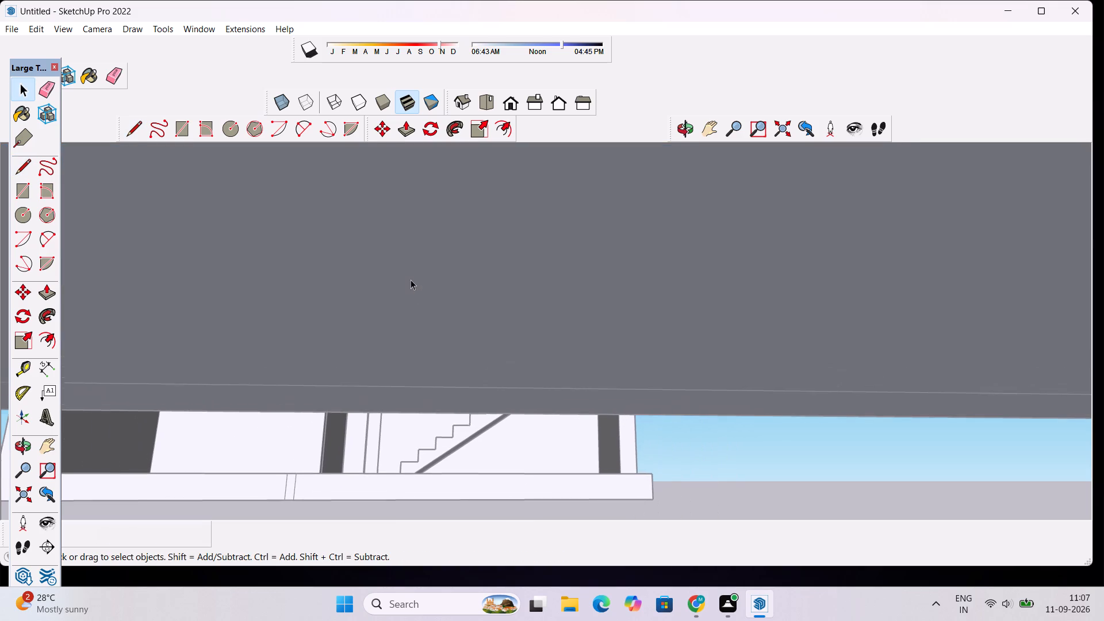
{"action": "scroll", "coordinate": [411, 279], "scroll_direction": "up", "scroll_amount": 19}
{"action": "scroll", "coordinate": [486, 342], "scroll_direction": "down", "scroll_amount": 20}
{"action": "scroll", "coordinate": [486, 342], "scroll_direction": "down", "scroll_amount": 7}
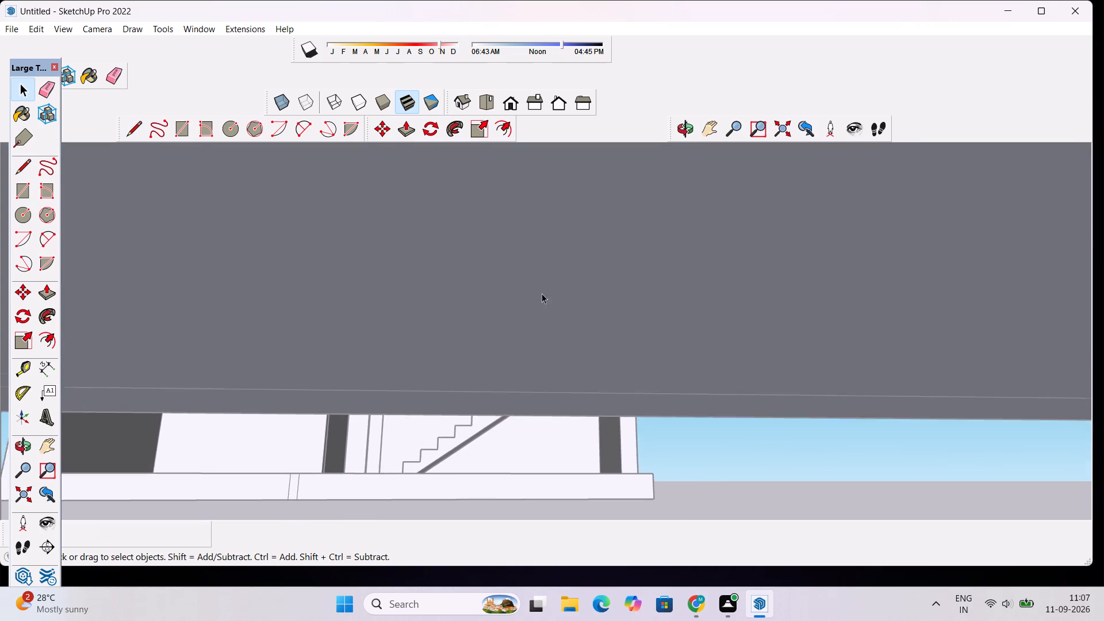
{"action": "scroll", "coordinate": [542, 293], "scroll_direction": "down", "scroll_amount": 20}
{"action": "scroll", "coordinate": [542, 293], "scroll_direction": "down", "scroll_amount": 10}
{"action": "scroll", "coordinate": [529, 348], "scroll_direction": "up", "scroll_amount": 12}
{"action": "scroll", "coordinate": [521, 332], "scroll_direction": "down", "scroll_amount": 4}
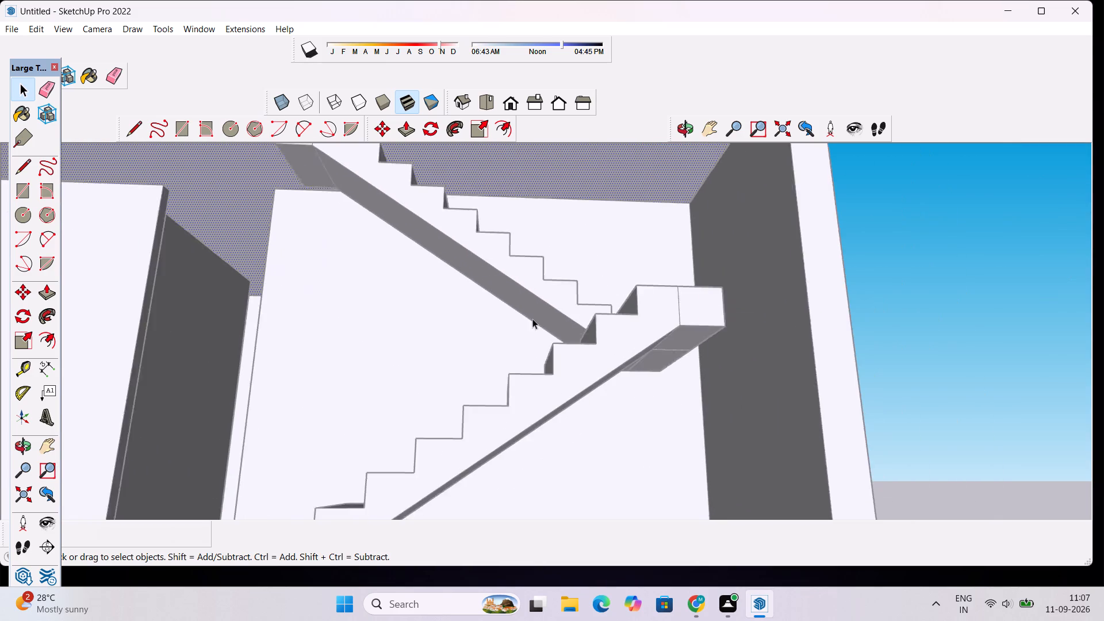
{"action": "scroll", "coordinate": [532, 319], "scroll_direction": "down", "scroll_amount": 1}
{"action": "left_click", "coordinate": [678, 131]}
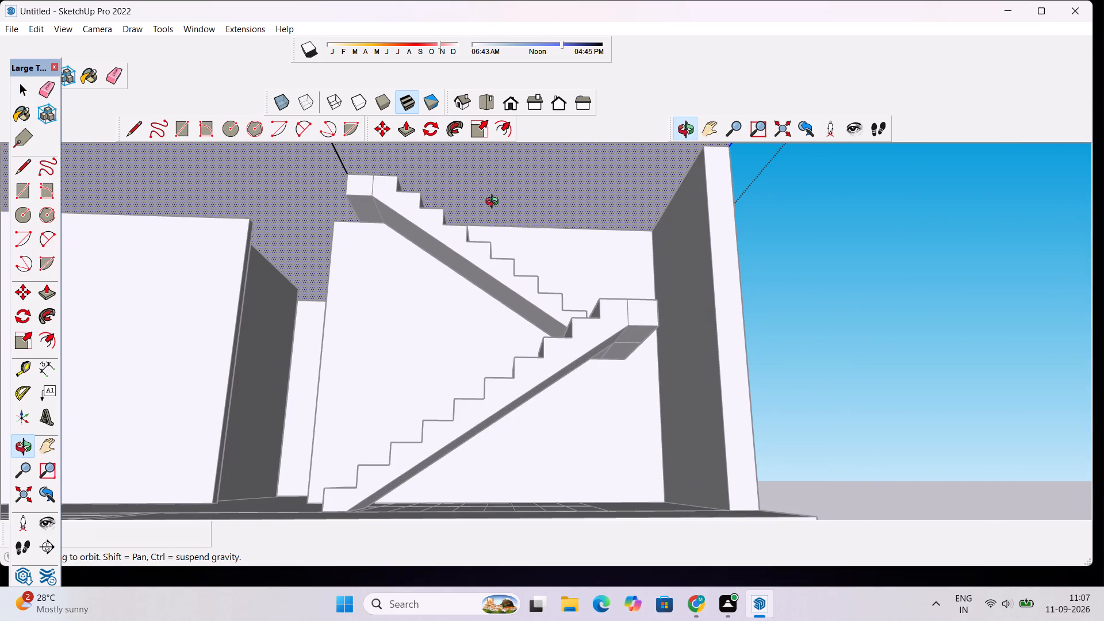
{"action": "left_click_drag", "start_coordinate": [494, 203], "coordinate": [658, 242]}
{"action": "left_click", "coordinate": [684, 254]}
{"action": "left_click_drag", "start_coordinate": [684, 254], "coordinate": [696, 266]}
{"action": "scroll", "coordinate": [300, 330], "scroll_direction": "up", "scroll_amount": 3}
{"action": "scroll", "coordinate": [285, 322], "scroll_direction": "down", "scroll_amount": 2}
{"action": "left_click_drag", "start_coordinate": [243, 321], "coordinate": [341, 312]}
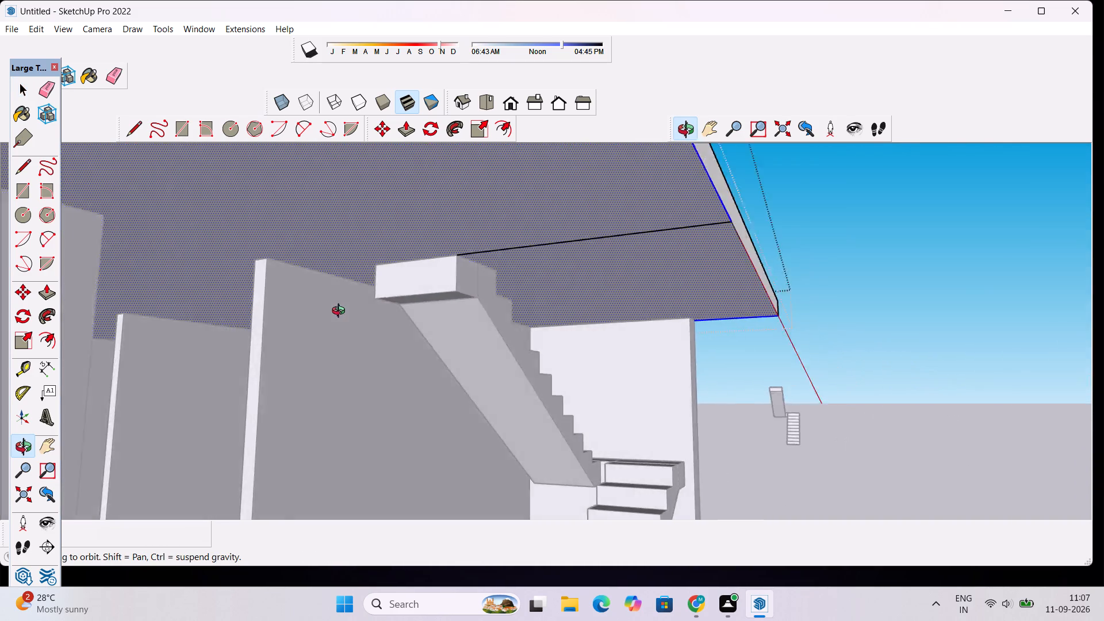
{"action": "left_click_drag", "start_coordinate": [341, 312], "coordinate": [397, 324]}
{"action": "scroll", "coordinate": [412, 284], "scroll_direction": "down", "scroll_amount": 5}
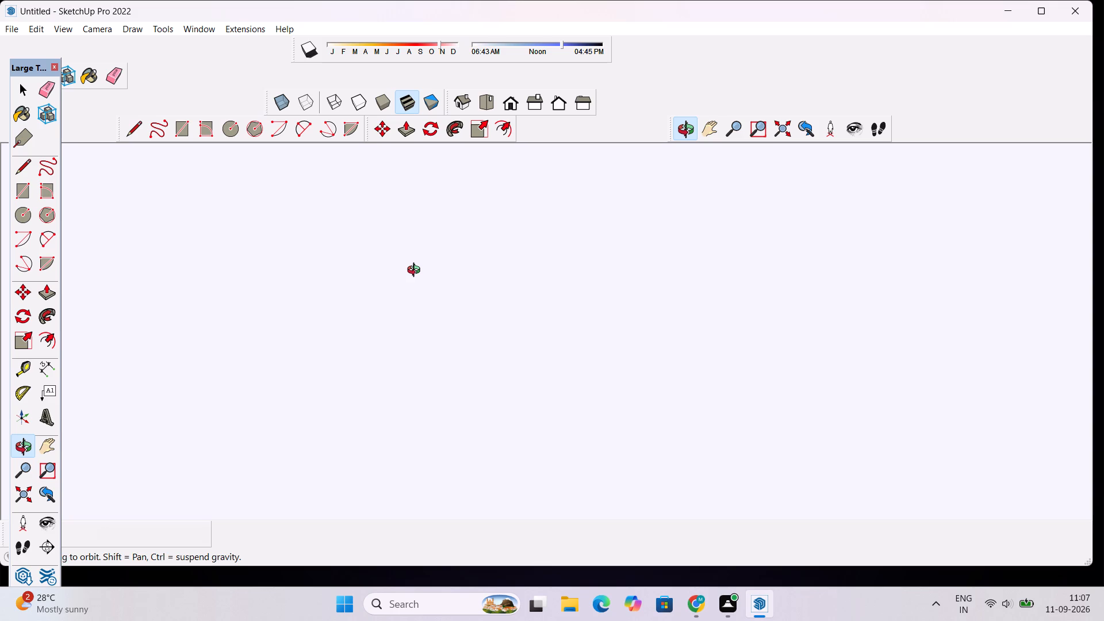
{"action": "scroll", "coordinate": [416, 271], "scroll_direction": "up", "scroll_amount": 7}
{"action": "left_click", "coordinate": [694, 136]}
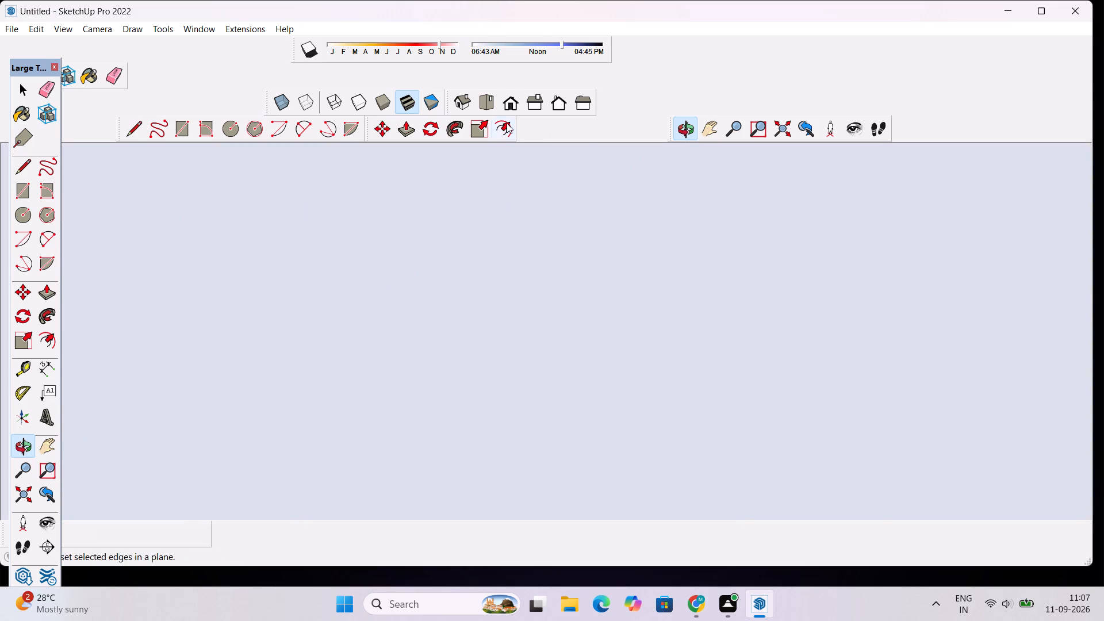
{"action": "left_click", "coordinate": [505, 112]}
{"action": "scroll", "coordinate": [508, 157], "scroll_direction": "down", "scroll_amount": 16}
{"action": "left_click_drag", "start_coordinate": [527, 245], "coordinate": [528, 289]}
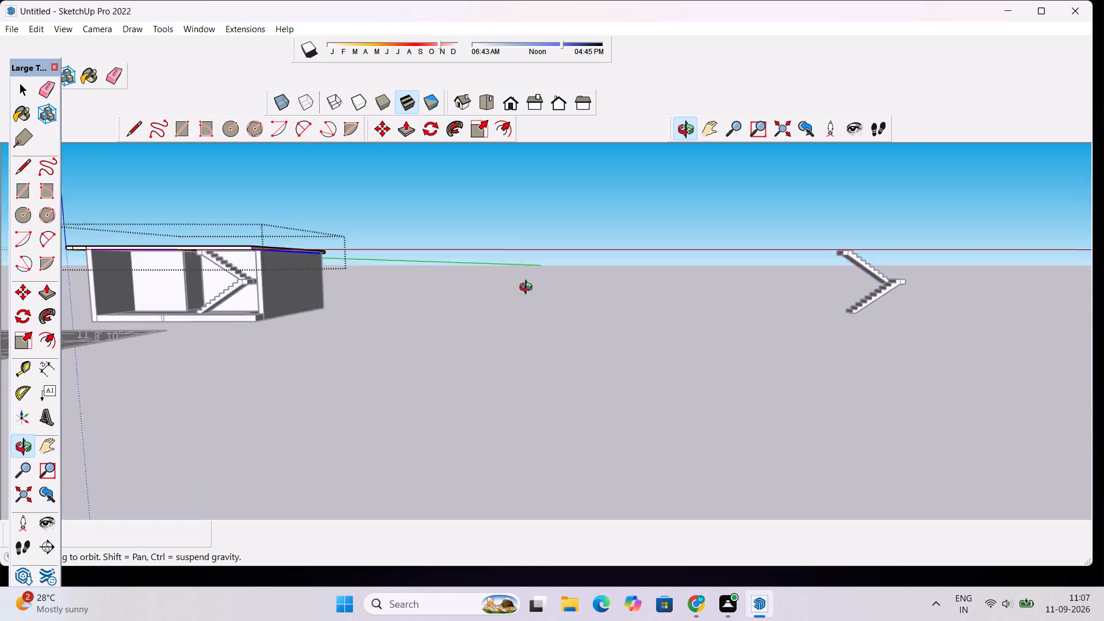
{"action": "left_click_drag", "start_coordinate": [528, 289], "coordinate": [522, 342]}
{"action": "scroll", "coordinate": [424, 295], "scroll_direction": "down", "scroll_amount": 7}
{"action": "scroll", "coordinate": [192, 257], "scroll_direction": "up", "scroll_amount": 4}
{"action": "left_click_drag", "start_coordinate": [132, 258], "coordinate": [193, 248]}
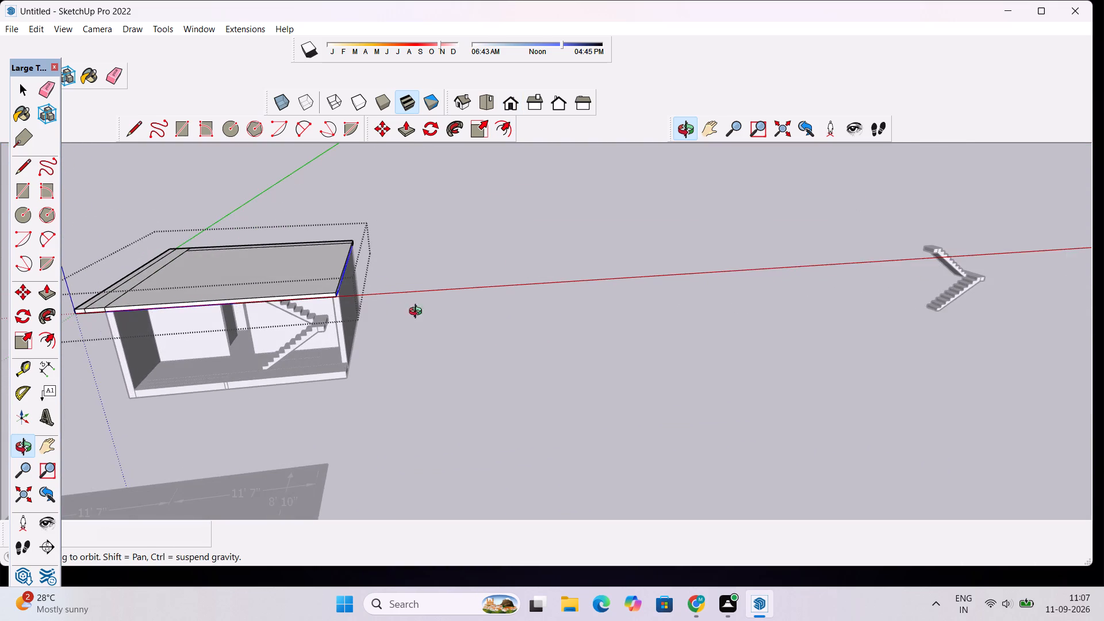
{"action": "scroll", "coordinate": [437, 324], "scroll_direction": "down", "scroll_amount": 4}
Finish editing inside the roof slab group and clear the selection.
{"action": "left_click", "coordinate": [709, 131]}
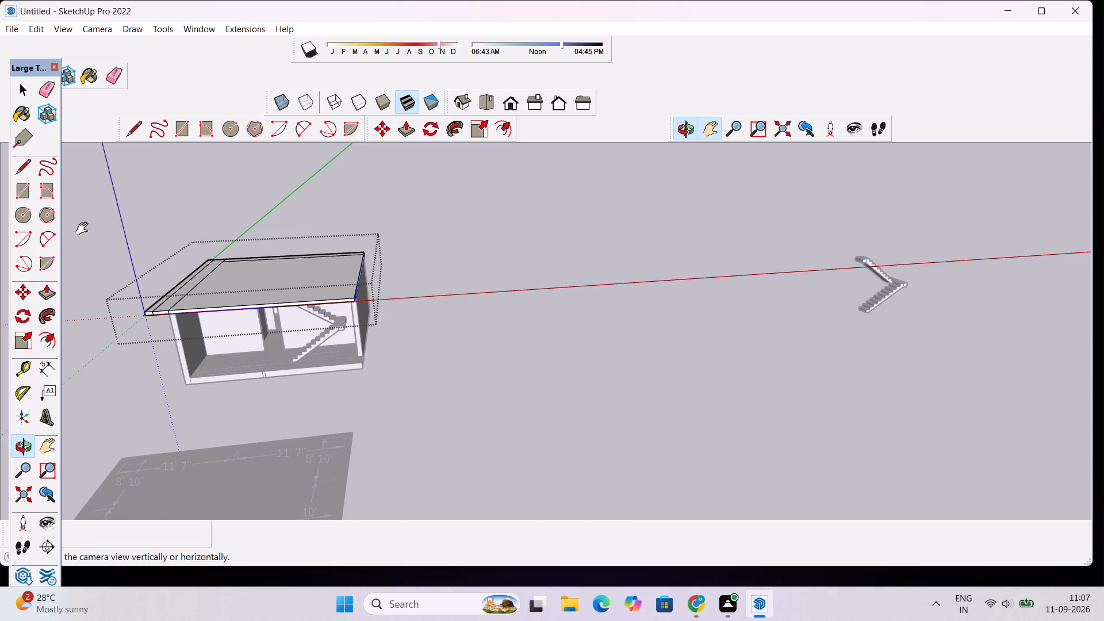
{"action": "left_click_drag", "start_coordinate": [85, 229], "coordinate": [325, 222]}
{"action": "scroll", "coordinate": [389, 299], "scroll_direction": "down", "scroll_amount": 5}
{"action": "left_click_drag", "start_coordinate": [416, 378], "coordinate": [393, 302]}
{"action": "scroll", "coordinate": [392, 292], "scroll_direction": "up", "scroll_amount": 5}
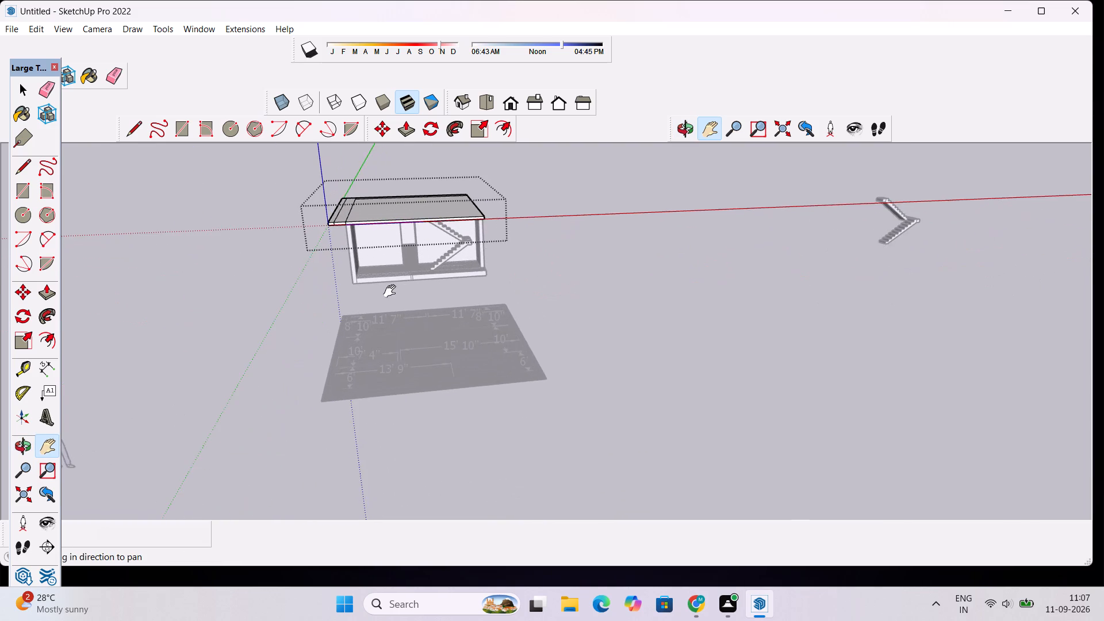
{"action": "scroll", "coordinate": [442, 285], "scroll_direction": "up", "scroll_amount": 3}
{"action": "left_click_drag", "start_coordinate": [455, 312], "coordinate": [306, 317]}
{"action": "scroll", "coordinate": [206, 209], "scroll_direction": "down", "scroll_amount": 3}
{"action": "key", "text": "space"}
{"action": "left_click", "coordinate": [550, 289]}
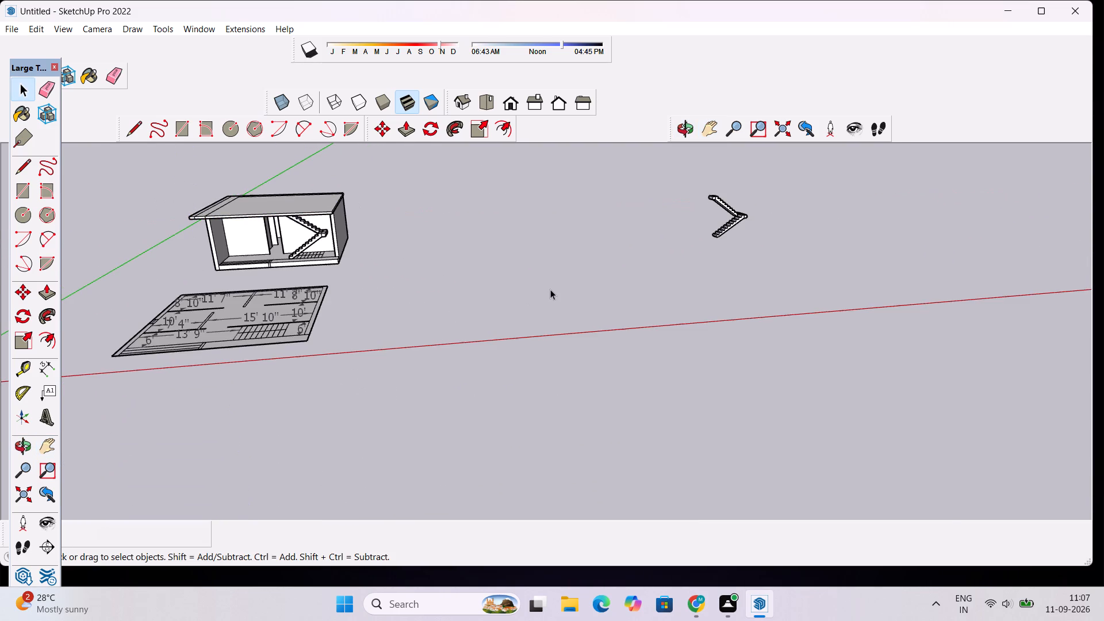
Examine the roofed house from the front and side, focusing on the staircase and the slab above it.
{"action": "scroll", "coordinate": [162, 226], "scroll_direction": "up", "scroll_amount": 12}
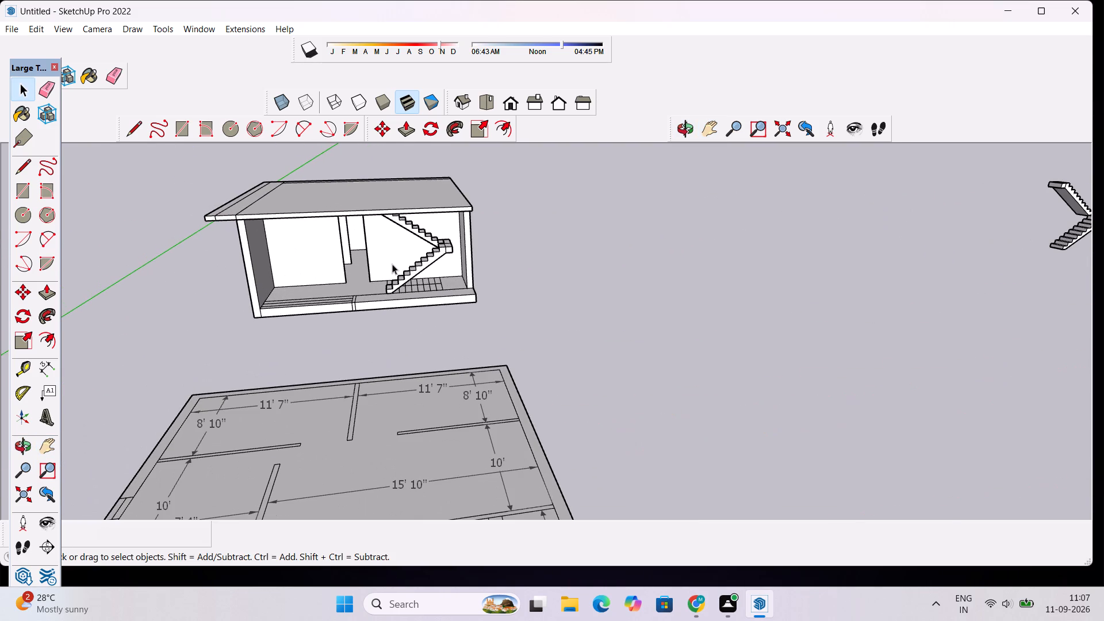
{"action": "left_click_drag", "start_coordinate": [643, 312], "coordinate": [637, 304]}
{"action": "left_click", "coordinate": [684, 138]}
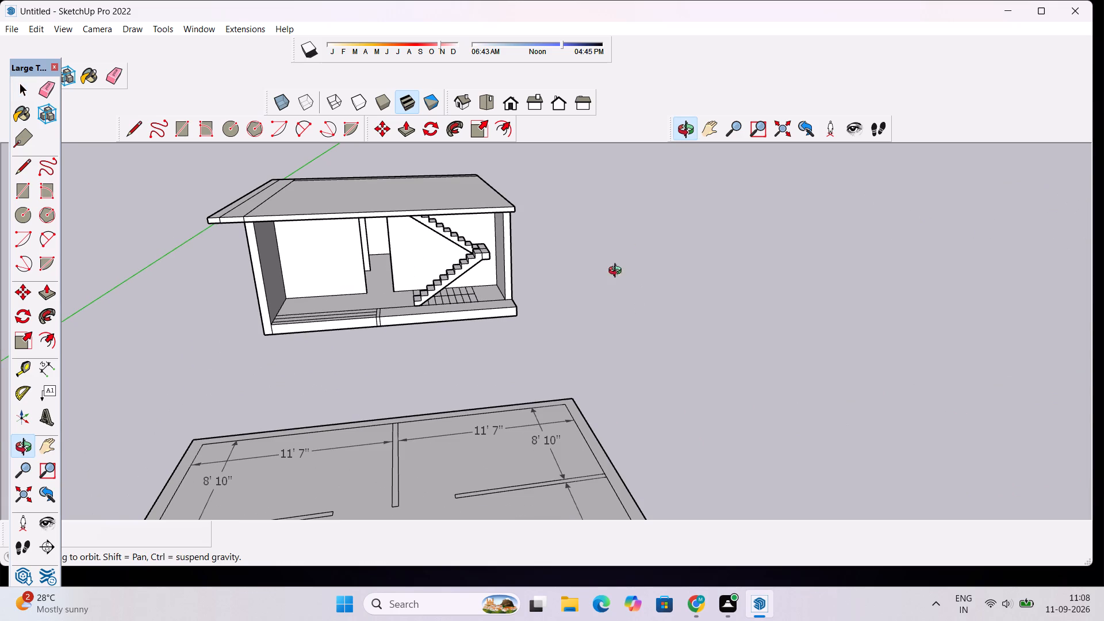
{"action": "left_click_drag", "start_coordinate": [595, 306], "coordinate": [724, 280]}
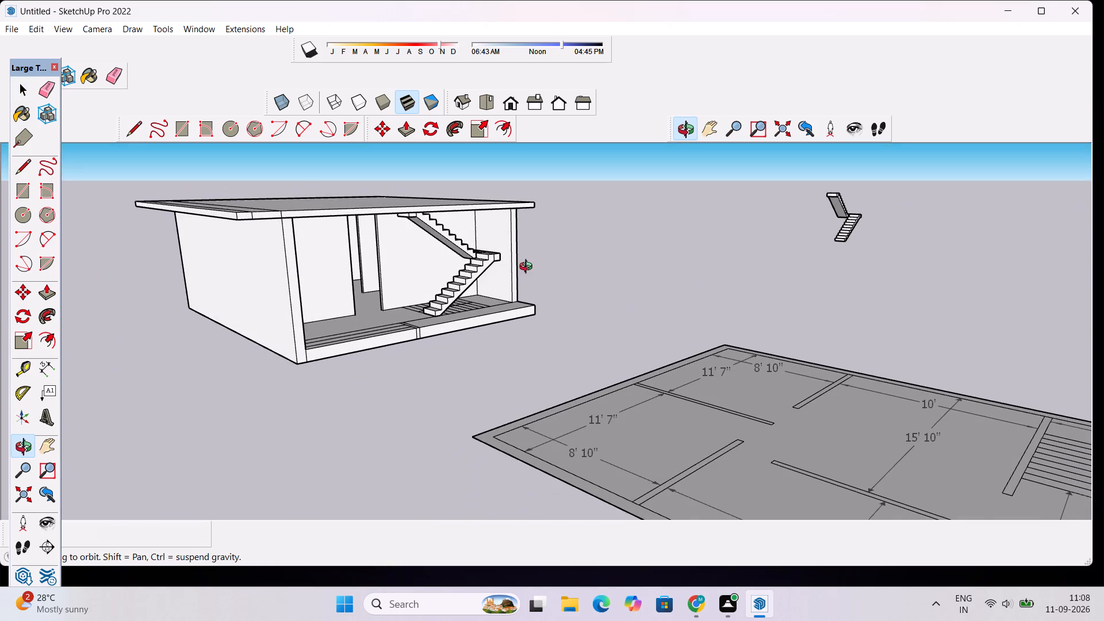
{"action": "scroll", "coordinate": [521, 268], "scroll_direction": "up", "scroll_amount": 6}
{"action": "scroll", "coordinate": [563, 258], "scroll_direction": "down", "scroll_amount": 6}
{"action": "scroll", "coordinate": [559, 264], "scroll_direction": "up", "scroll_amount": 3}
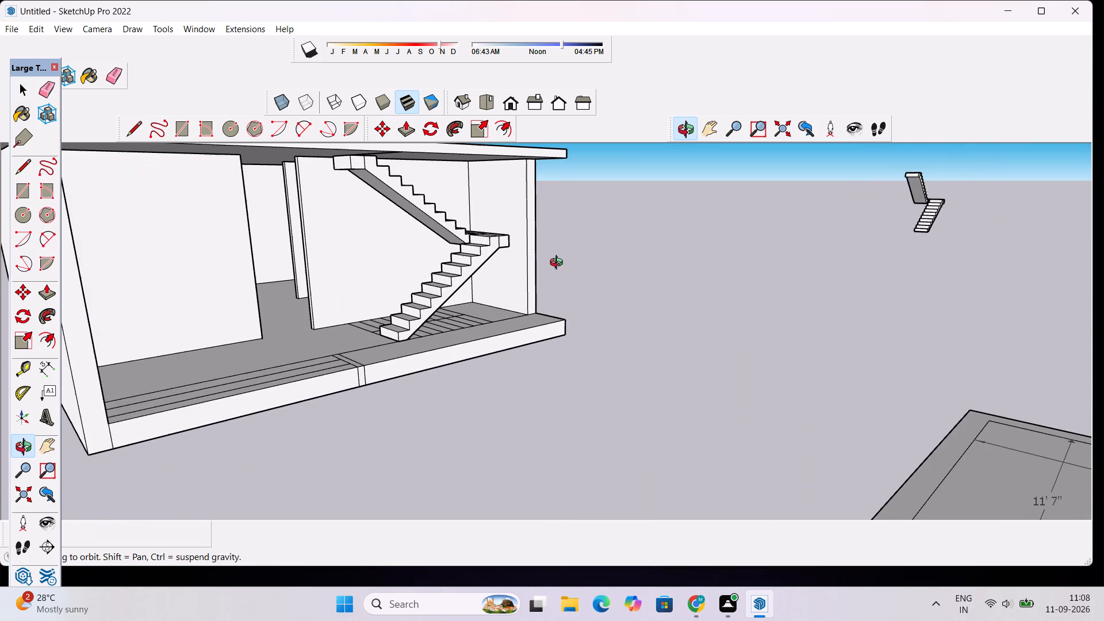
{"action": "scroll", "coordinate": [559, 264], "scroll_direction": "up", "scroll_amount": 2}
{"action": "scroll", "coordinate": [558, 270], "scroll_direction": "down", "scroll_amount": 6}
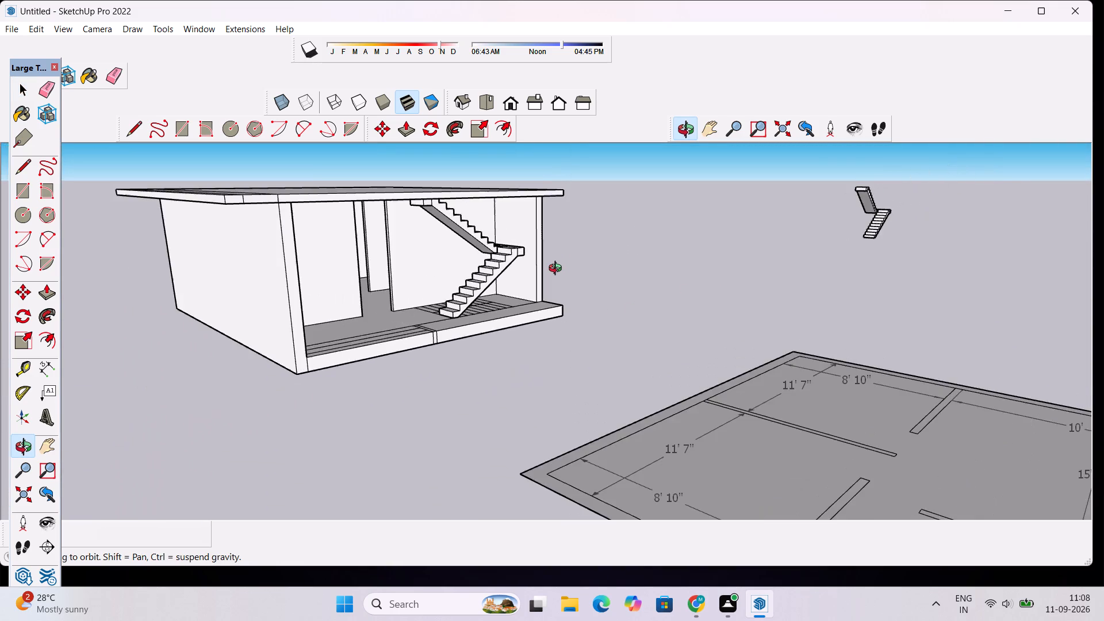
{"action": "scroll", "coordinate": [558, 270], "scroll_direction": "up", "scroll_amount": 7}
{"action": "left_click_drag", "start_coordinate": [589, 301], "coordinate": [463, 358]}
{"action": "scroll", "coordinate": [197, 350], "scroll_direction": "up", "scroll_amount": 6}
{"action": "scroll", "coordinate": [209, 354], "scroll_direction": "down", "scroll_amount": 4}
{"action": "scroll", "coordinate": [286, 342], "scroll_direction": "down", "scroll_amount": 8}
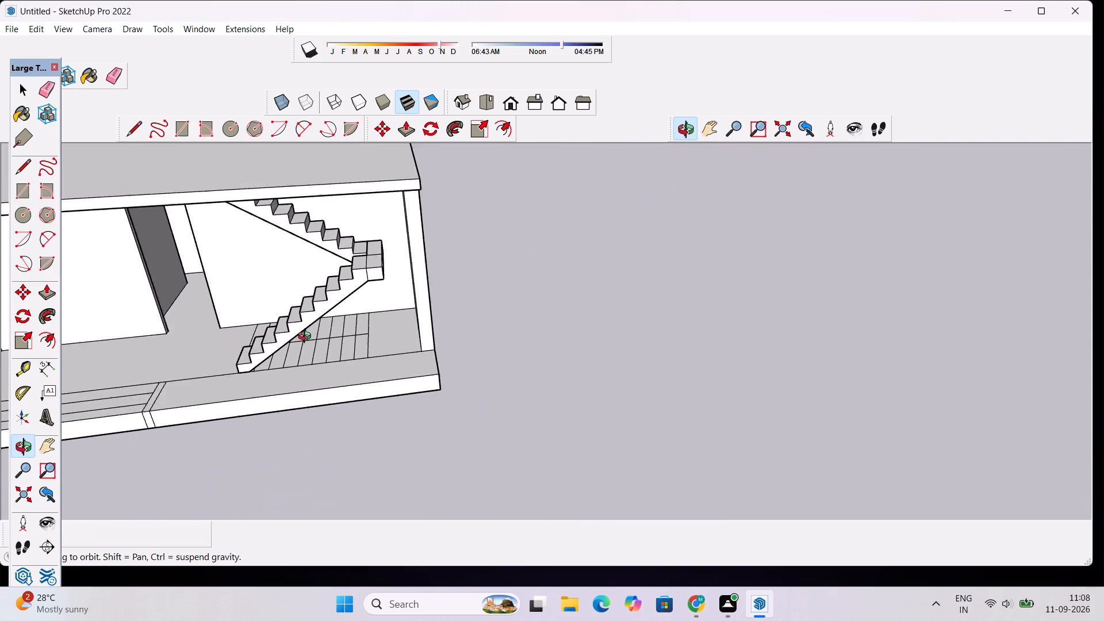
Examine the staircase and the roof slab above it from the front, the side and farther away.
{"action": "scroll", "coordinate": [307, 338], "scroll_direction": "down", "scroll_amount": 3}
{"action": "scroll", "coordinate": [302, 339], "scroll_direction": "up", "scroll_amount": 10}
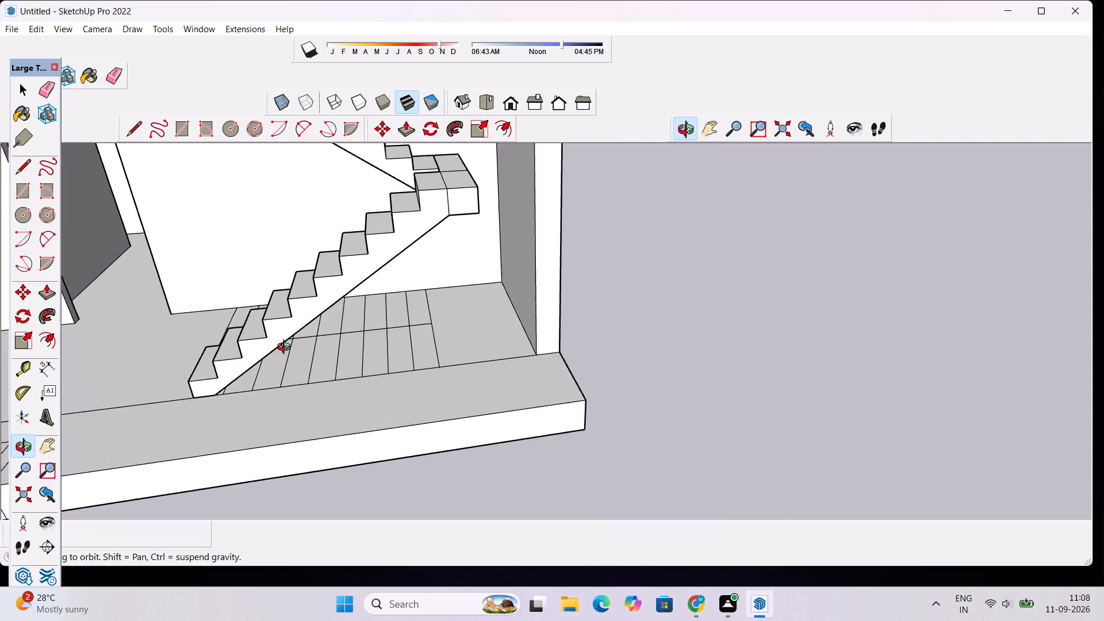
{"action": "scroll", "coordinate": [286, 348], "scroll_direction": "up", "scroll_amount": 1}
{"action": "scroll", "coordinate": [274, 354], "scroll_direction": "down", "scroll_amount": 6}
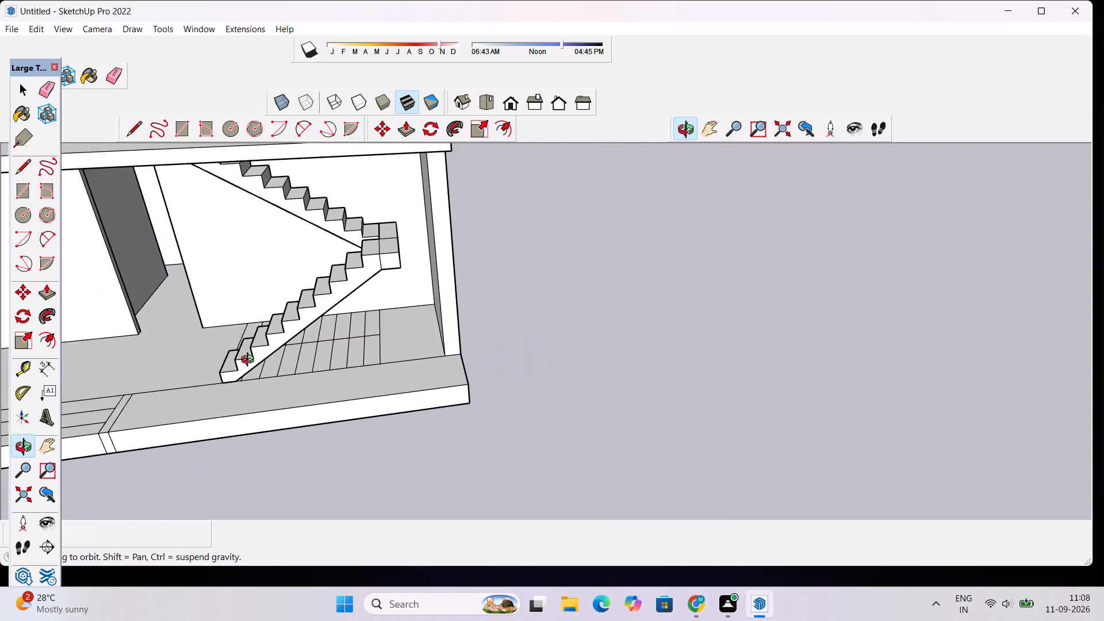
{"action": "scroll", "coordinate": [248, 361], "scroll_direction": "up", "scroll_amount": 7}
{"action": "scroll", "coordinate": [241, 370], "scroll_direction": "down", "scroll_amount": 4}
{"action": "scroll", "coordinate": [296, 271], "scroll_direction": "down", "scroll_amount": 5}
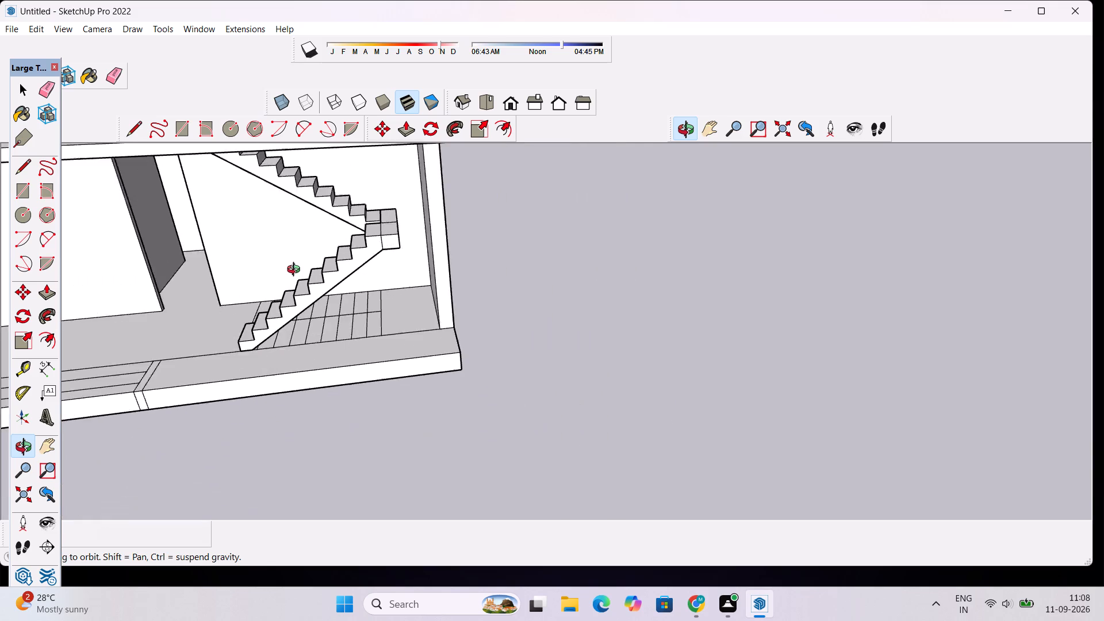
{"action": "scroll", "coordinate": [296, 271], "scroll_direction": "down", "scroll_amount": 2}
{"action": "left_click_drag", "start_coordinate": [254, 255], "coordinate": [522, 195]}
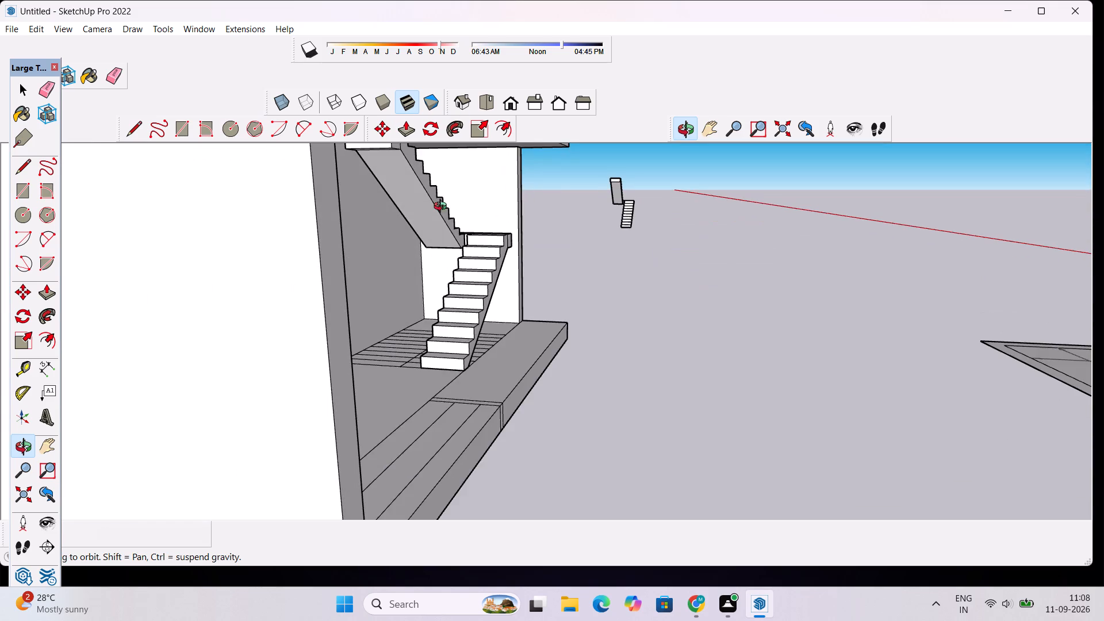
{"action": "scroll", "coordinate": [443, 208], "scroll_direction": "up", "scroll_amount": 3}
{"action": "scroll", "coordinate": [443, 208], "scroll_direction": "down", "scroll_amount": 10}
{"action": "scroll", "coordinate": [444, 205], "scroll_direction": "up", "scroll_amount": 6}
{"action": "left_click_drag", "start_coordinate": [442, 210], "coordinate": [432, 172]}
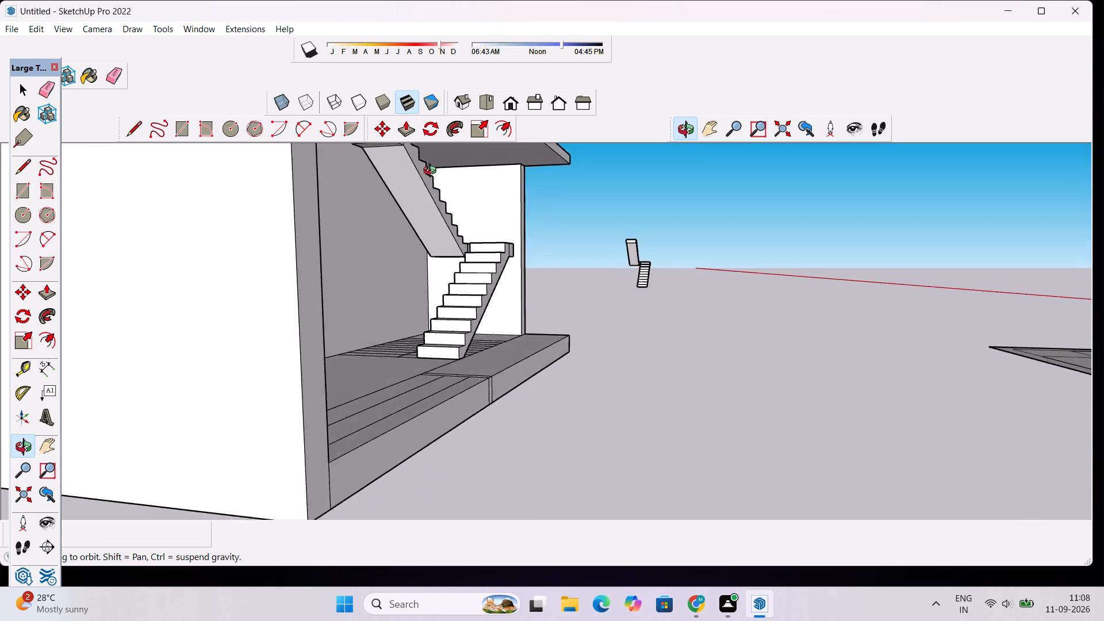
{"action": "left_click_drag", "start_coordinate": [432, 172], "coordinate": [431, 167]}
{"action": "scroll", "coordinate": [431, 166], "scroll_direction": "down", "scroll_amount": 10}
{"action": "scroll", "coordinate": [487, 141], "scroll_direction": "up", "scroll_amount": 10}
{"action": "scroll", "coordinate": [500, 156], "scroll_direction": "up", "scroll_amount": 12}
{"action": "scroll", "coordinate": [456, 239], "scroll_direction": "down", "scroll_amount": 15}
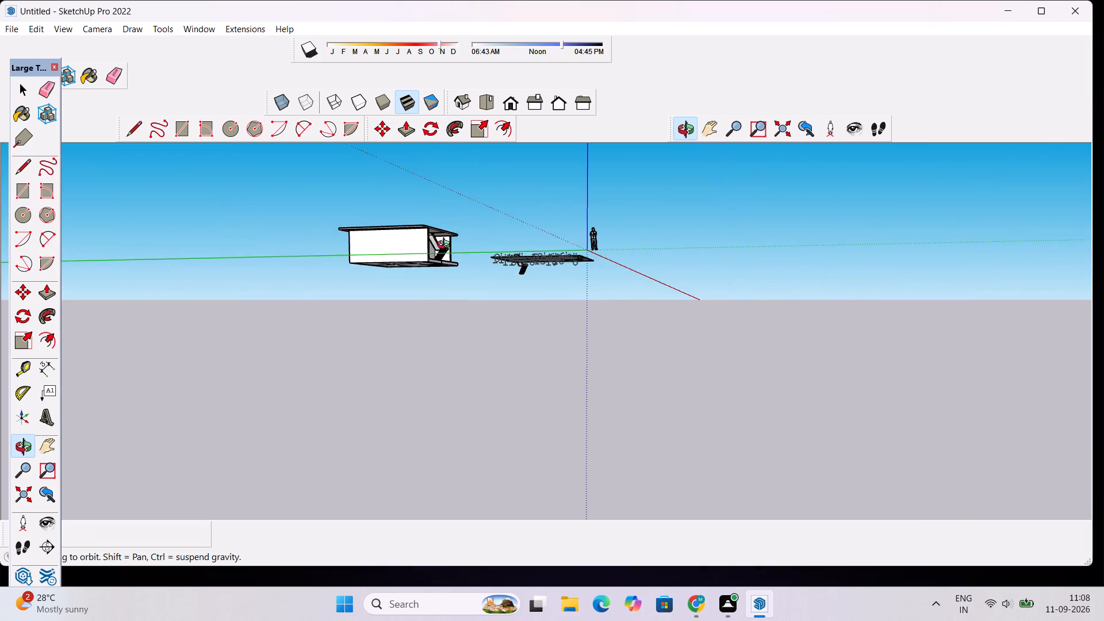
{"action": "scroll", "coordinate": [444, 193], "scroll_direction": "up", "scroll_amount": 18}
{"action": "scroll", "coordinate": [436, 256], "scroll_direction": "down", "scroll_amount": 4}
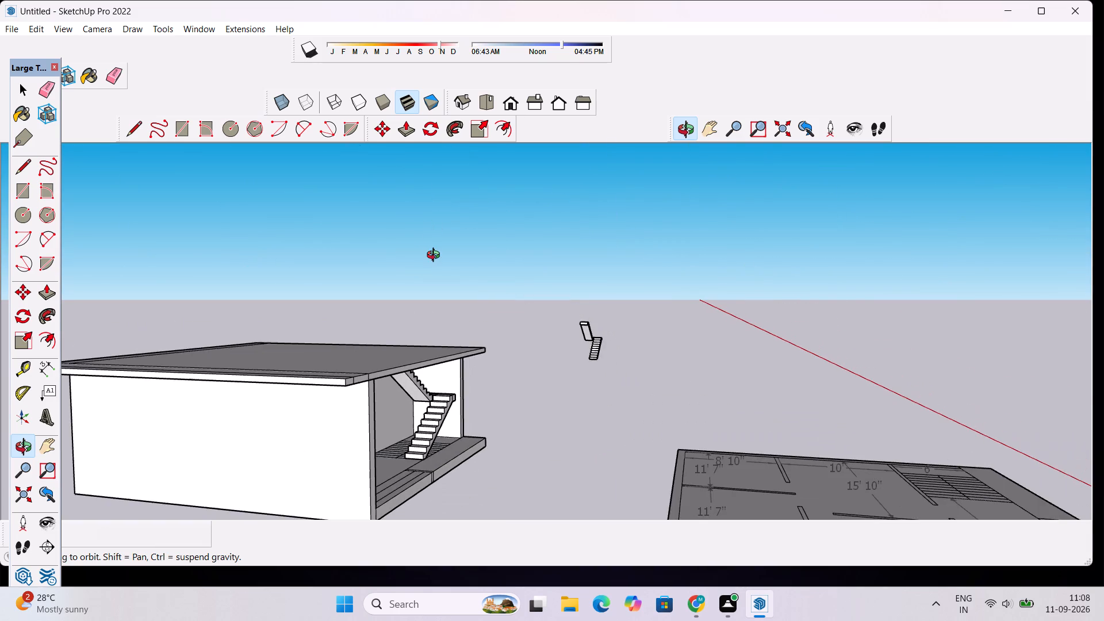
Open the roof slab group for editing and select its underside face beside the staircase's top landing.
{"action": "left_click_drag", "start_coordinate": [443, 356], "coordinate": [408, 260]}
{"action": "scroll", "coordinate": [378, 354], "scroll_direction": "up", "scroll_amount": 7}
{"action": "scroll", "coordinate": [415, 393], "scroll_direction": "up", "scroll_amount": 2}
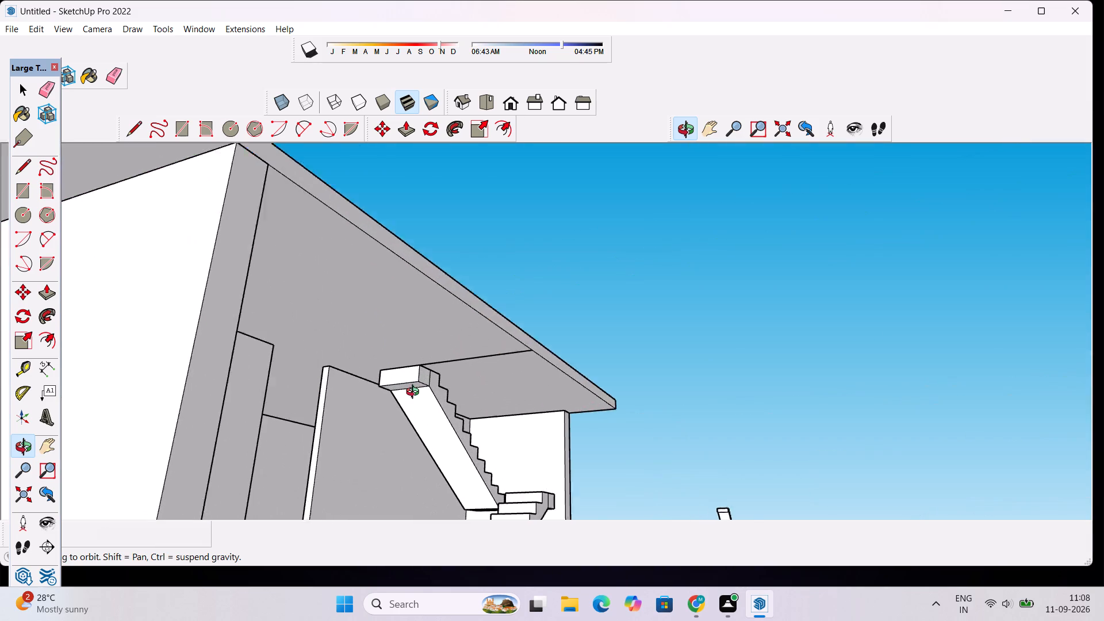
{"action": "scroll", "coordinate": [415, 393], "scroll_direction": "up", "scroll_amount": 9}
{"action": "left_click_drag", "start_coordinate": [335, 359], "coordinate": [453, 348]}
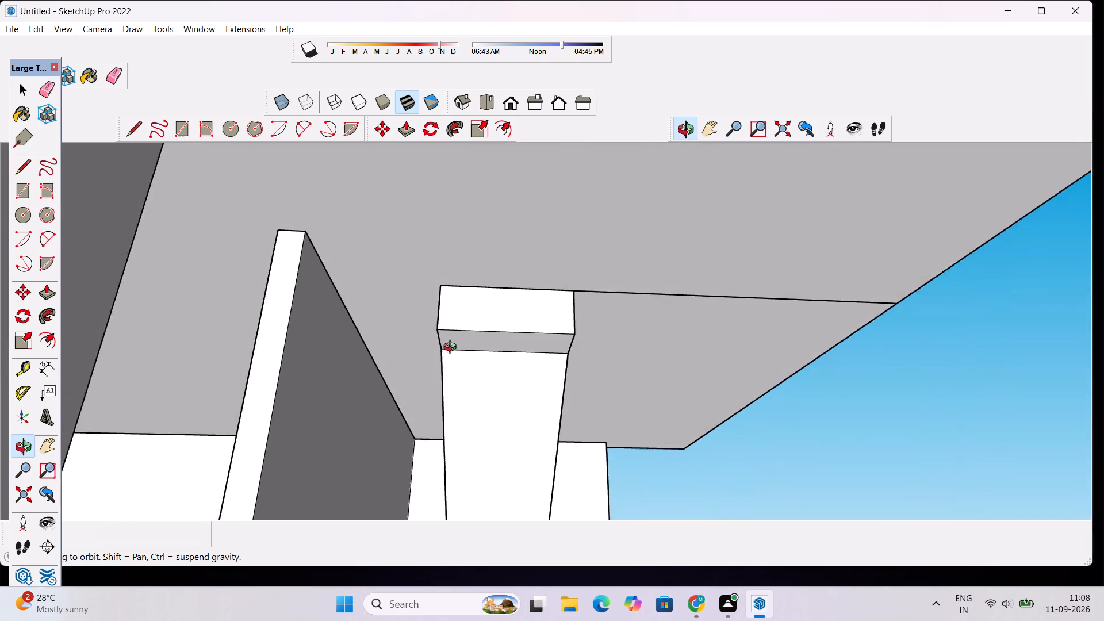
{"action": "left_click_drag", "start_coordinate": [453, 348], "coordinate": [486, 366]}
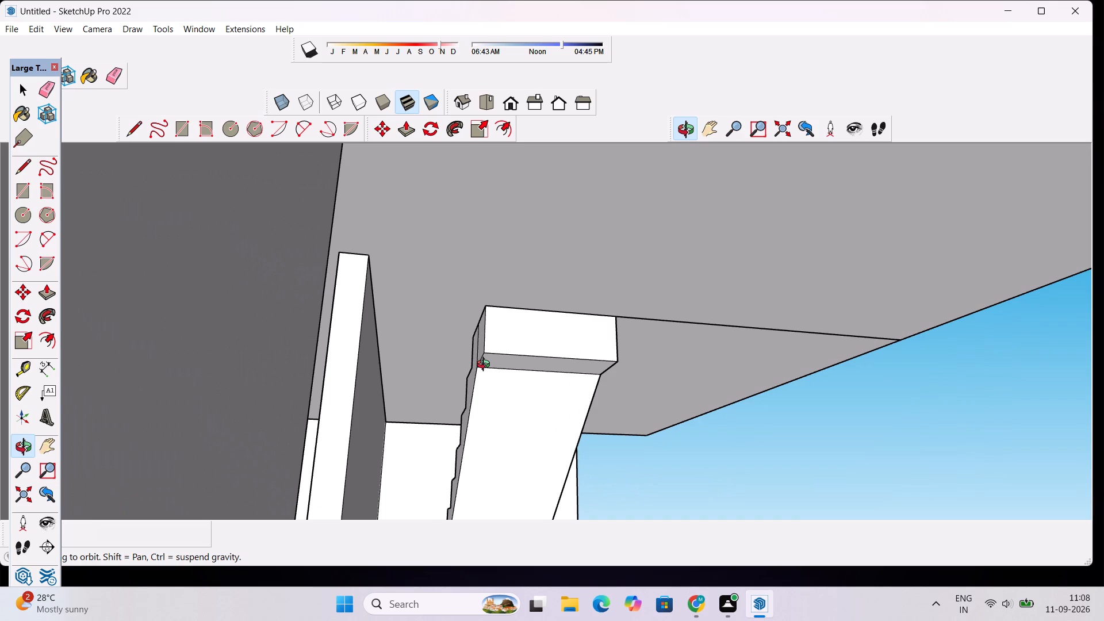
{"action": "key", "text": "l"}
{"action": "double_click", "coordinate": [470, 264]}
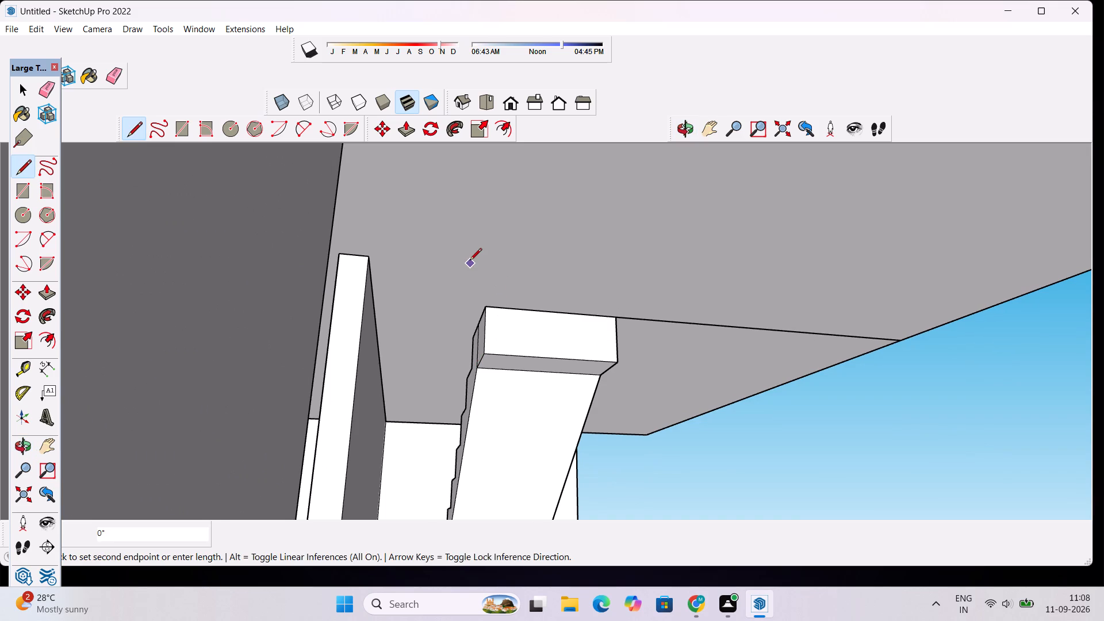
{"action": "key", "text": "space"}
{"action": "left_click", "coordinate": [466, 251]}
{"action": "left_click", "coordinate": [466, 251]}
{"action": "double_click", "coordinate": [466, 245]}
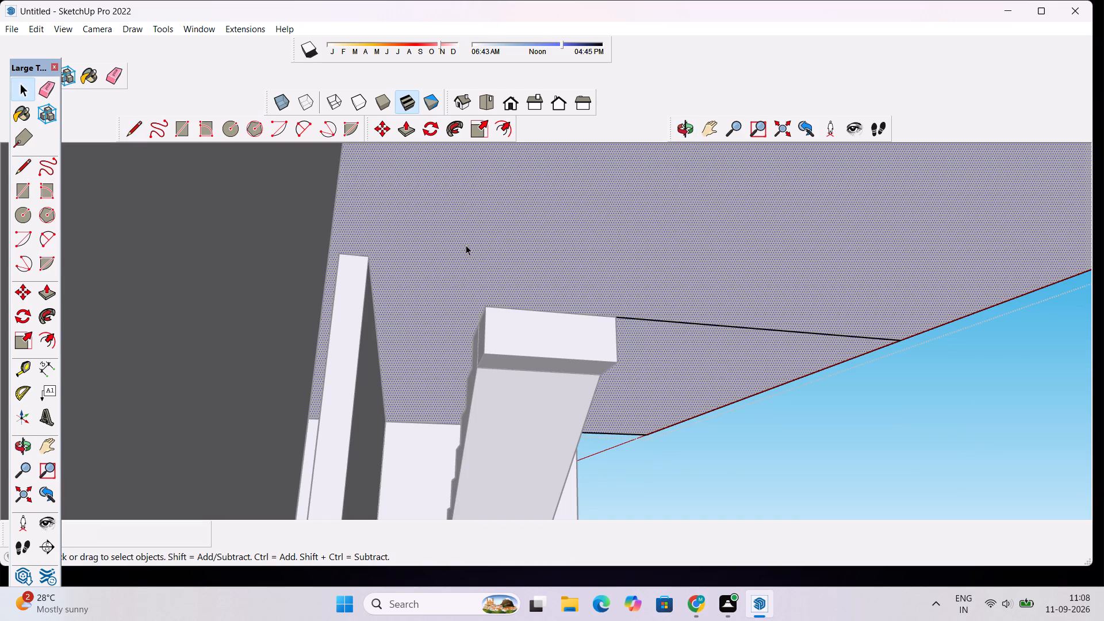
Draw a line about 9' 1/8" long on the slab's underside, from the upper flight's rear top corner to the side wall near the middle landing.
{"action": "key", "text": "l"}
{"action": "scroll", "coordinate": [466, 302], "scroll_direction": "up", "scroll_amount": 7}
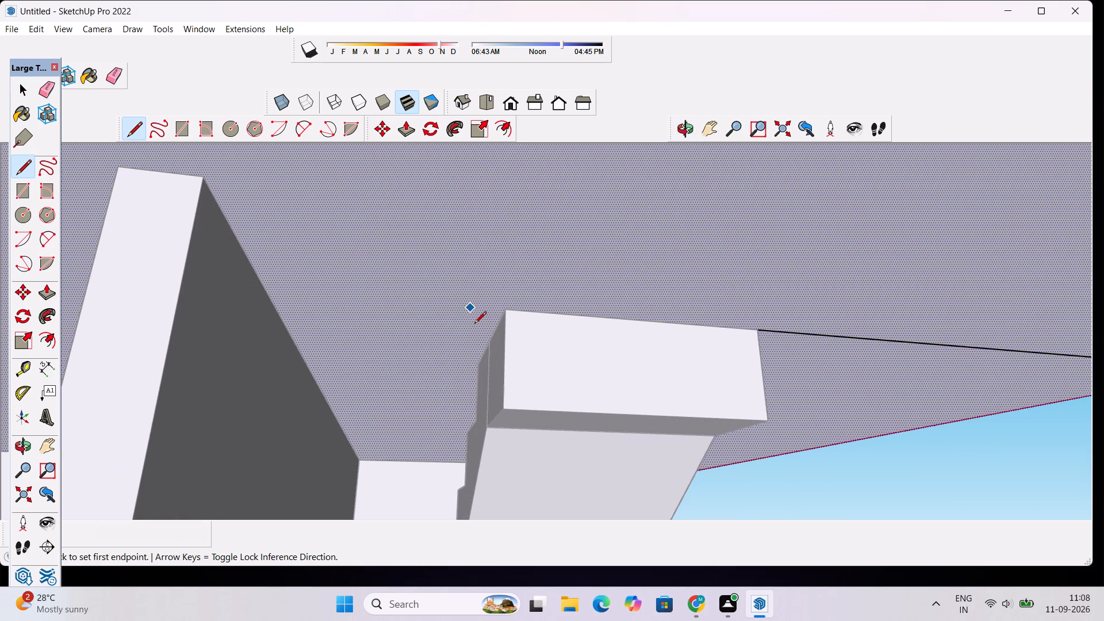
{"action": "left_click", "coordinate": [480, 362]}
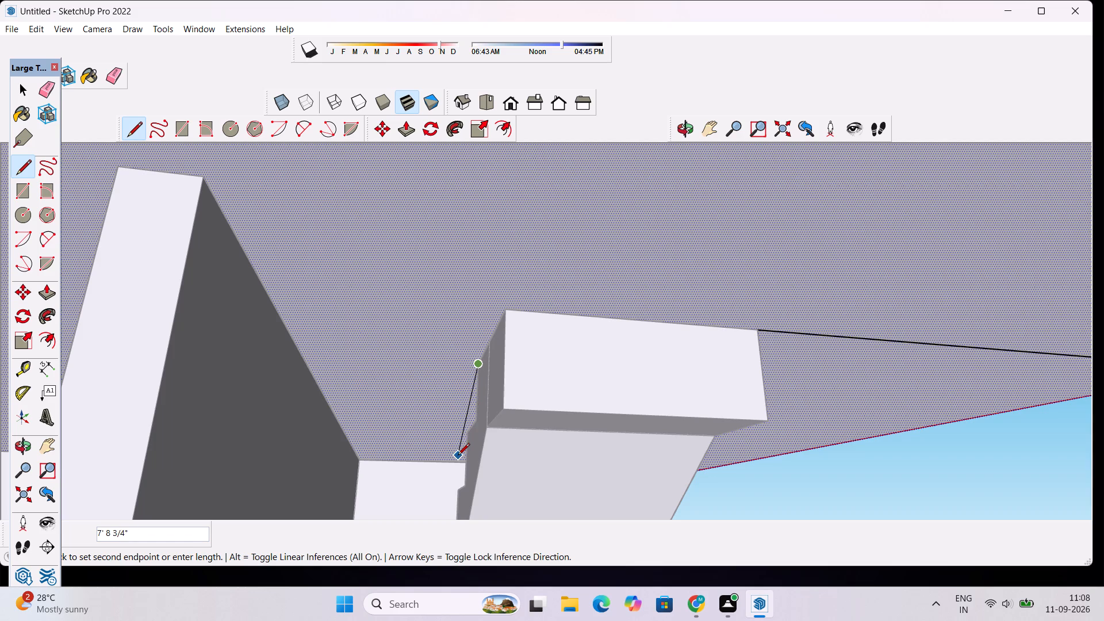
{"action": "scroll", "coordinate": [457, 457], "scroll_direction": "up", "scroll_amount": 7}
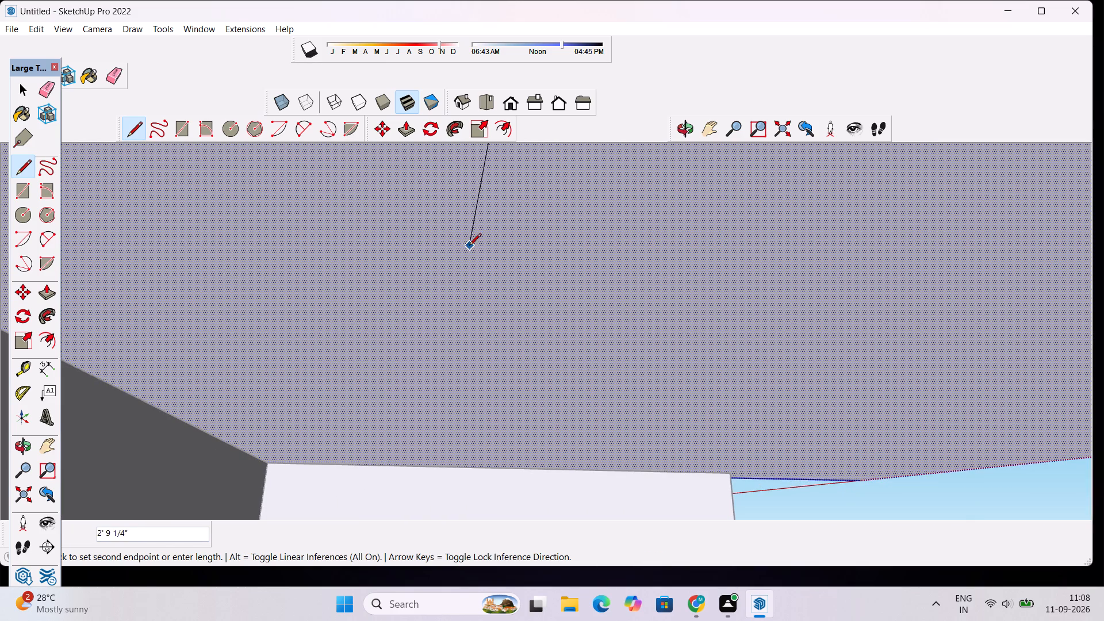
{"action": "scroll", "coordinate": [463, 277], "scroll_direction": "down", "scroll_amount": 7}
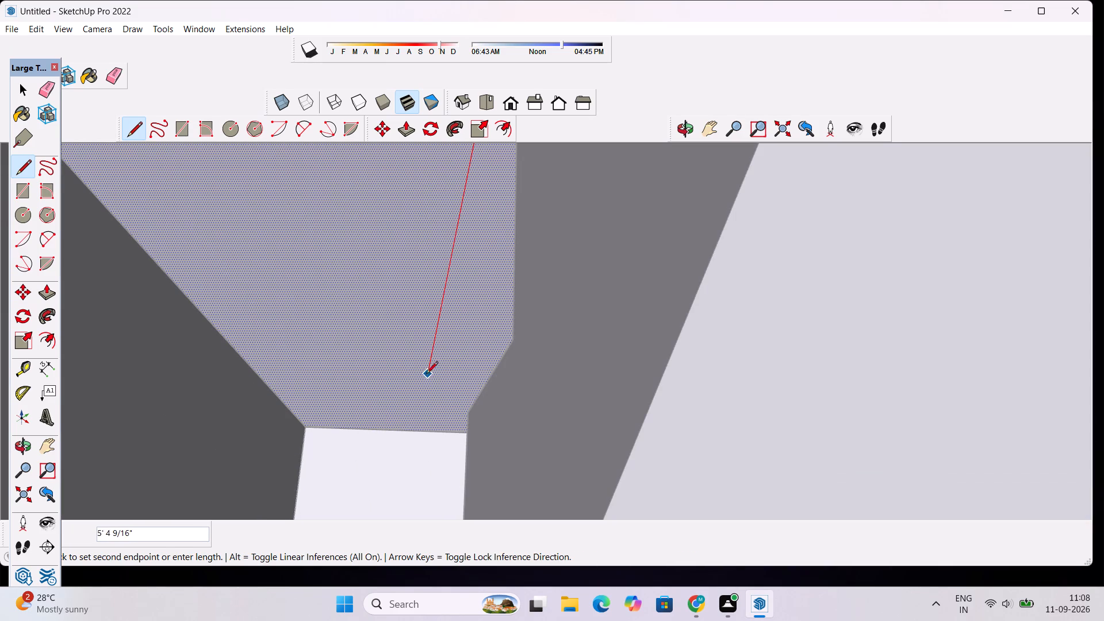
{"action": "left_click", "coordinate": [418, 432]}
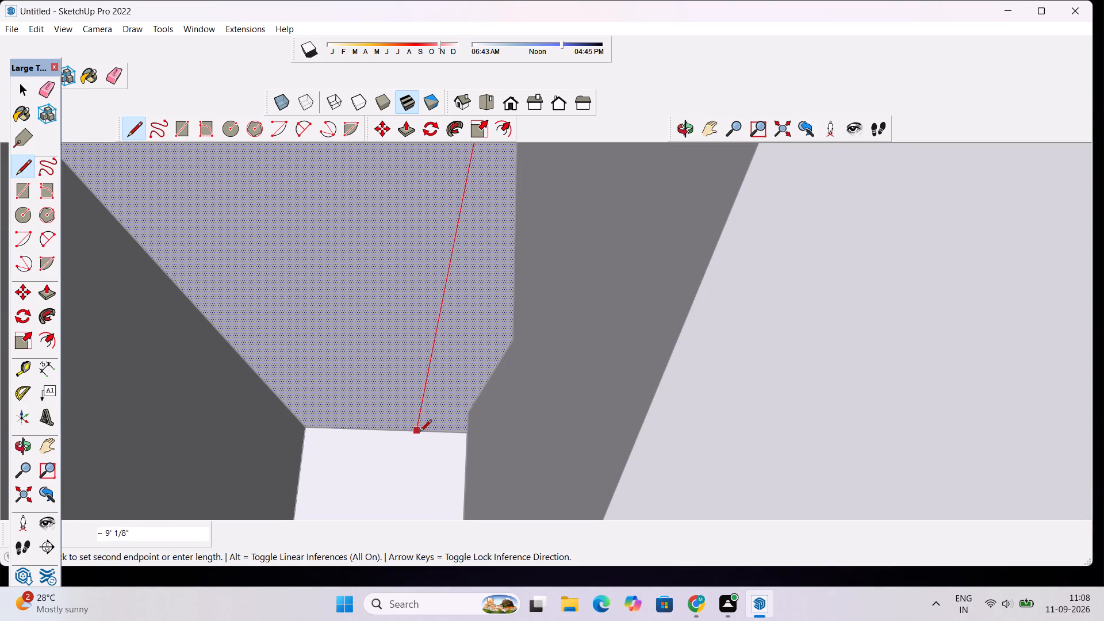
Draw a line about 4' 5" long along the side wall's top, from the rear line's end to the wall's front corner.
{"action": "scroll", "coordinate": [427, 431], "scroll_direction": "down", "scroll_amount": 7}
{"action": "scroll", "coordinate": [681, 463], "scroll_direction": "up", "scroll_amount": 6}
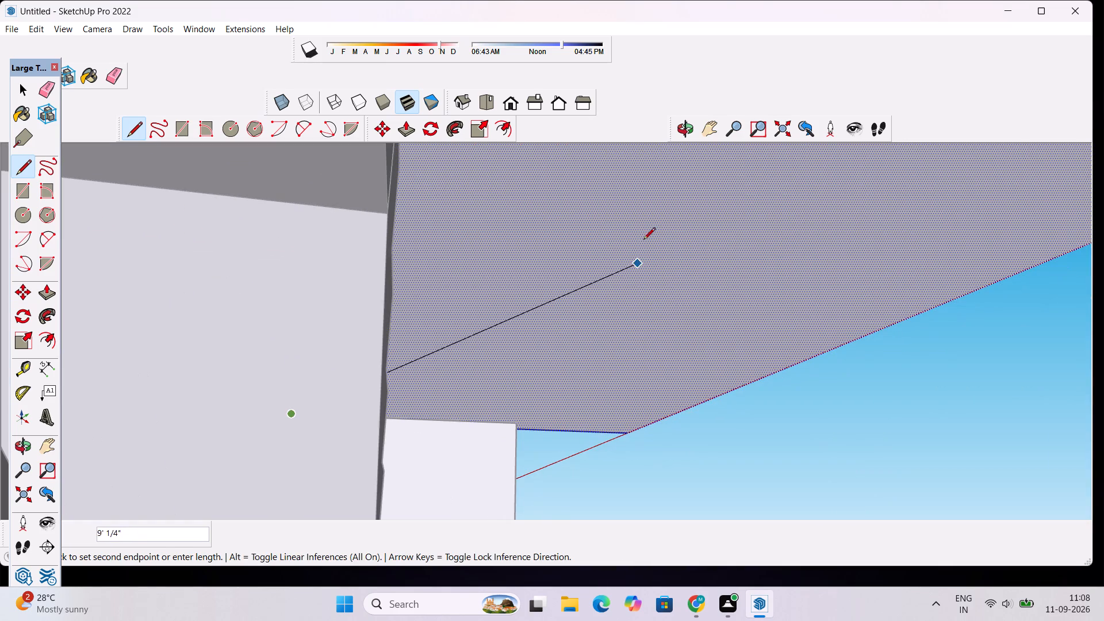
{"action": "left_click", "coordinate": [689, 129]}
{"action": "left_click_drag", "start_coordinate": [719, 232], "coordinate": [668, 237]}
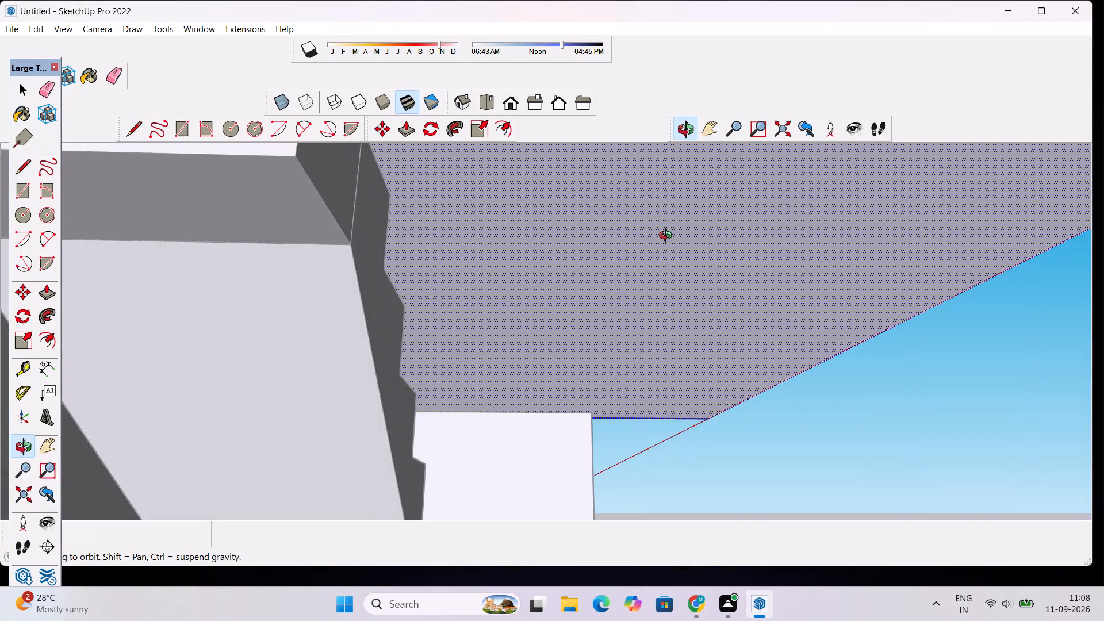
{"action": "left_click_drag", "start_coordinate": [668, 237], "coordinate": [514, 241]}
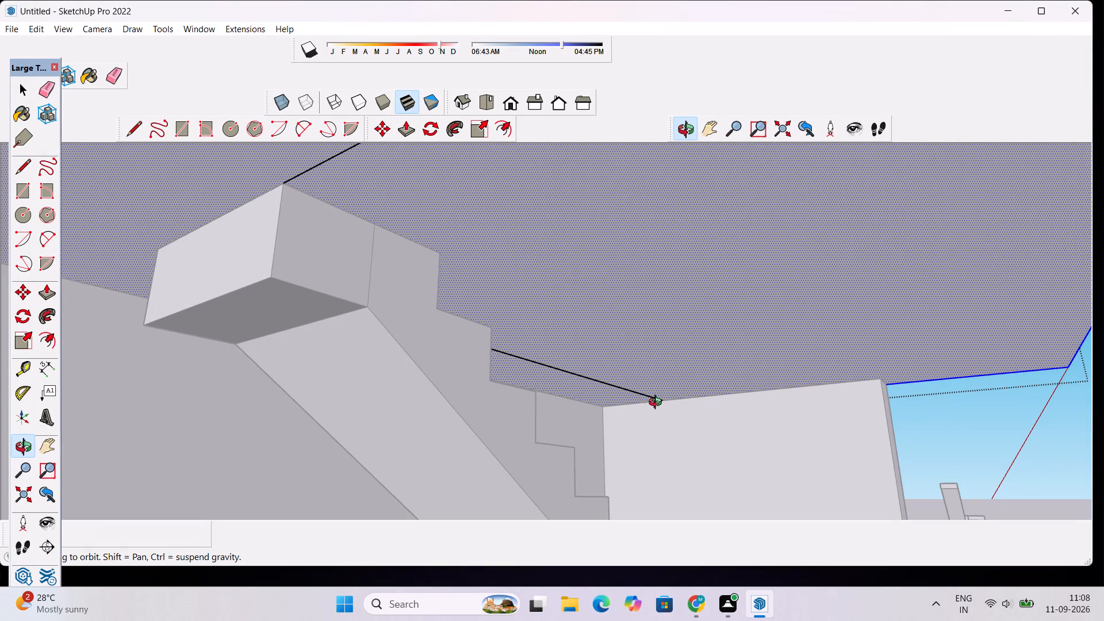
{"action": "scroll", "coordinate": [658, 404], "scroll_direction": "down", "scroll_amount": 4}
{"action": "key", "text": "l"}
{"action": "scroll", "coordinate": [670, 407], "scroll_direction": "up", "scroll_amount": 4}
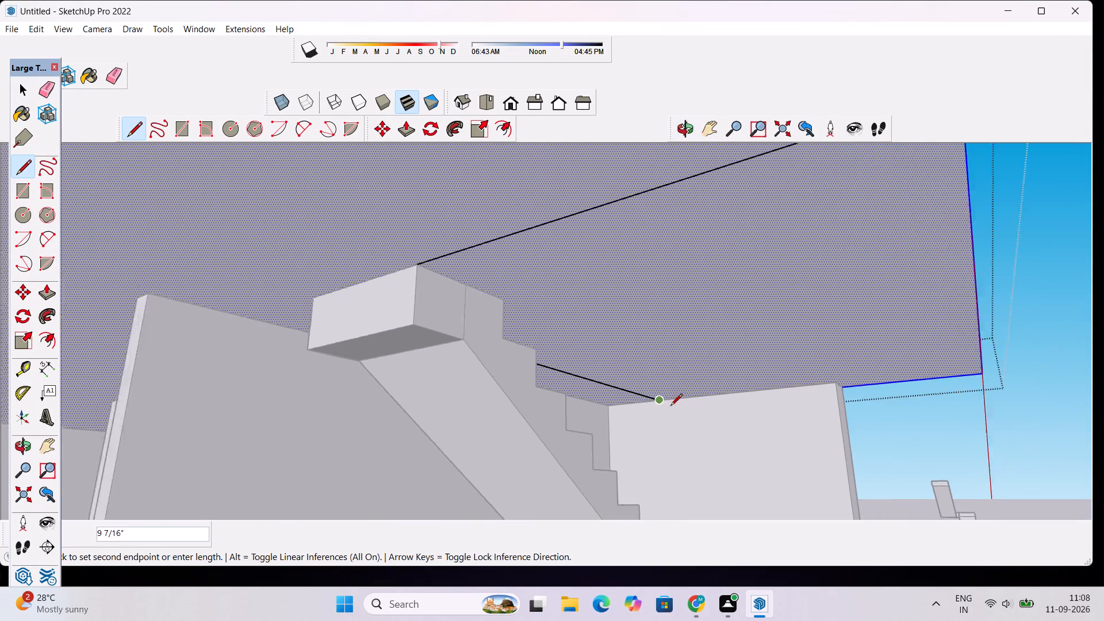
{"action": "scroll", "coordinate": [670, 407], "scroll_direction": "up", "scroll_amount": 2}
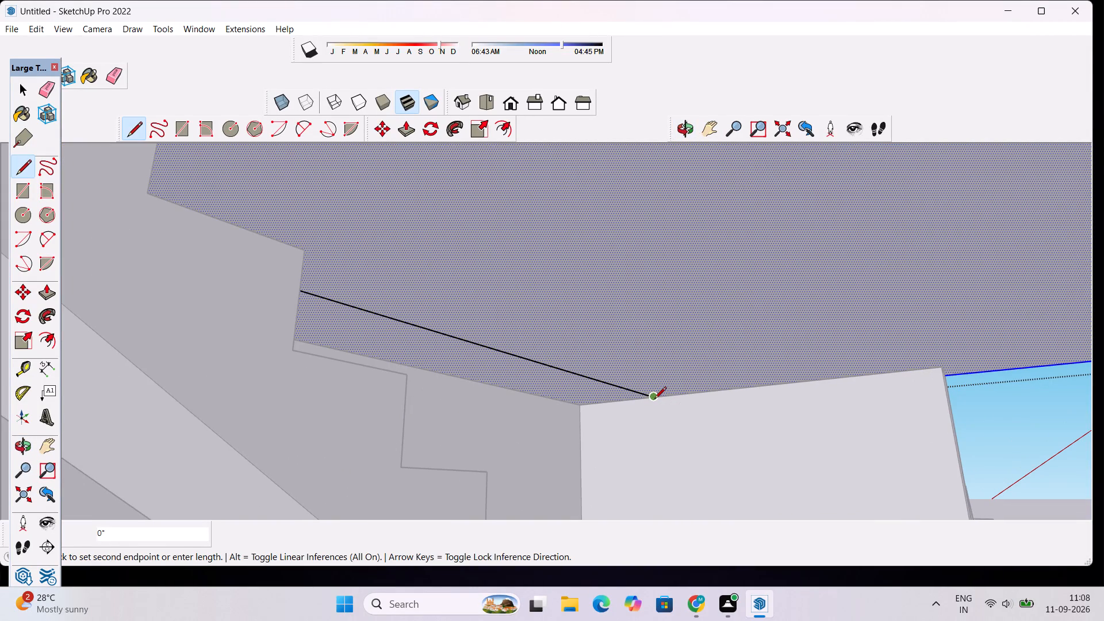
{"action": "left_click", "coordinate": [654, 400]}
{"action": "scroll", "coordinate": [723, 392], "scroll_direction": "down", "scroll_amount": 6}
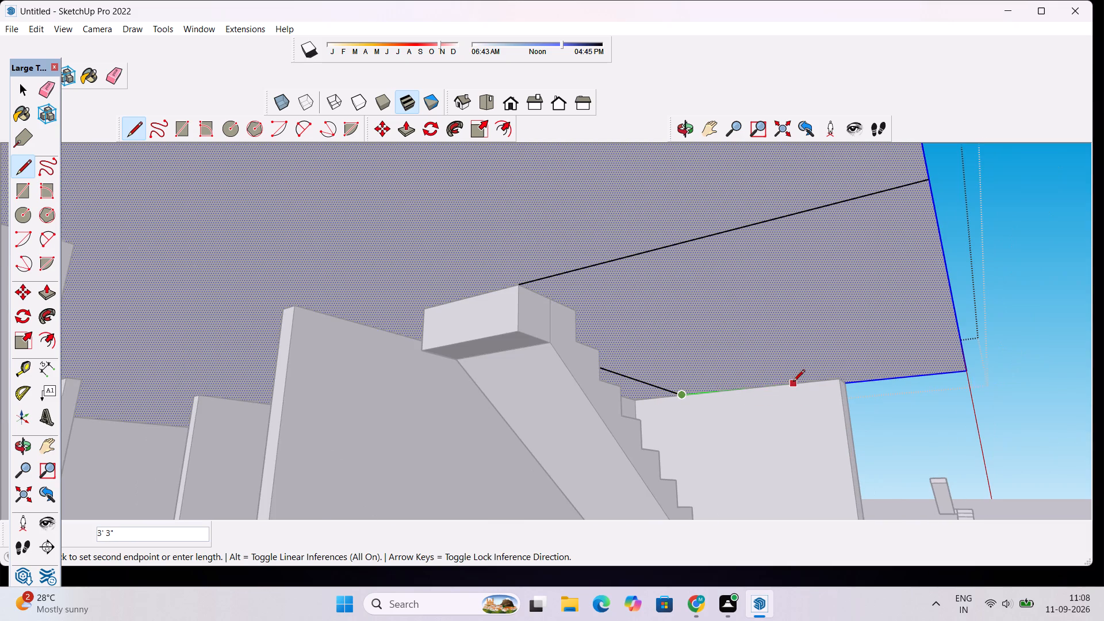
{"action": "scroll", "coordinate": [793, 382], "scroll_direction": "down", "scroll_amount": 8}
{"action": "scroll", "coordinate": [815, 374], "scroll_direction": "up", "scroll_amount": 7}
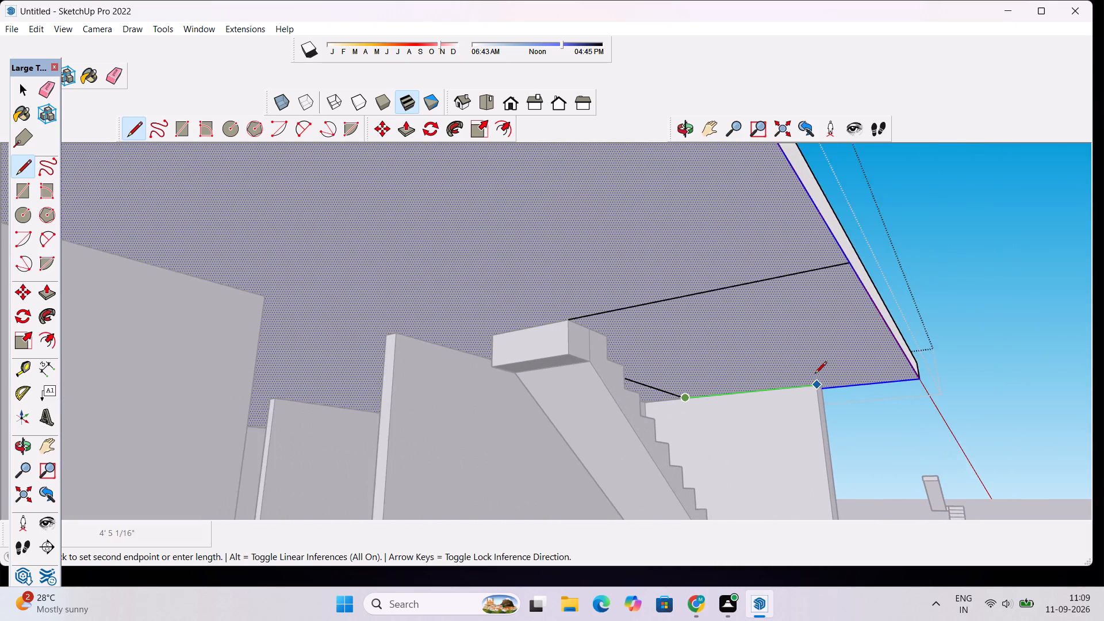
{"action": "left_click", "coordinate": [819, 385]}
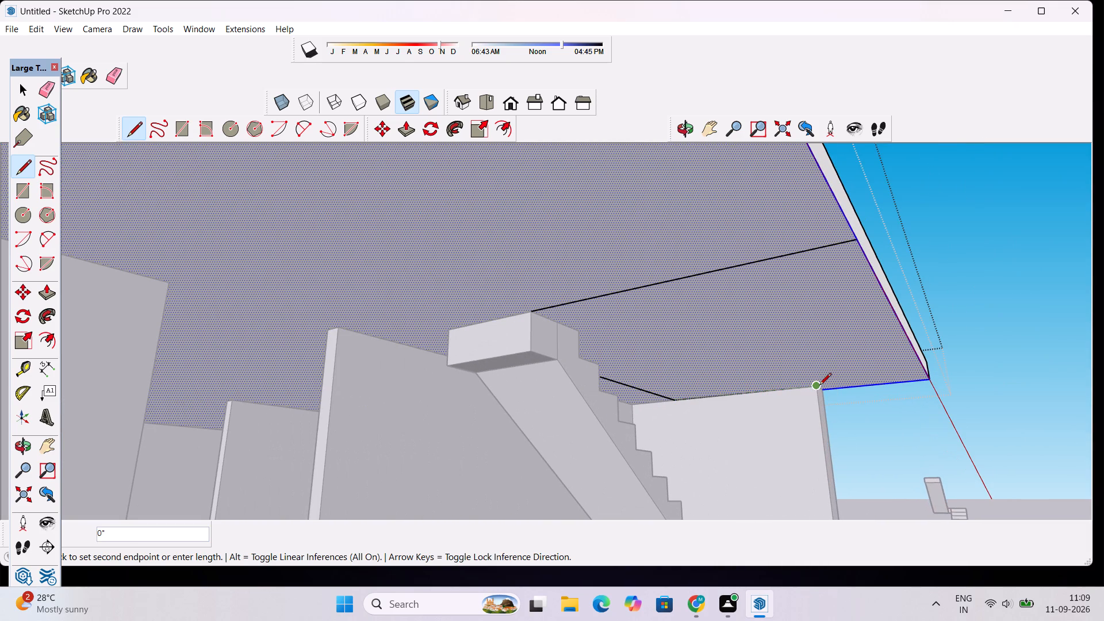
{"action": "key", "text": "space"}
Draw a parallel line about 9' 1/8" long from the upper flight's front top corner to the line along the side wall.
{"action": "type", "text": "l"}
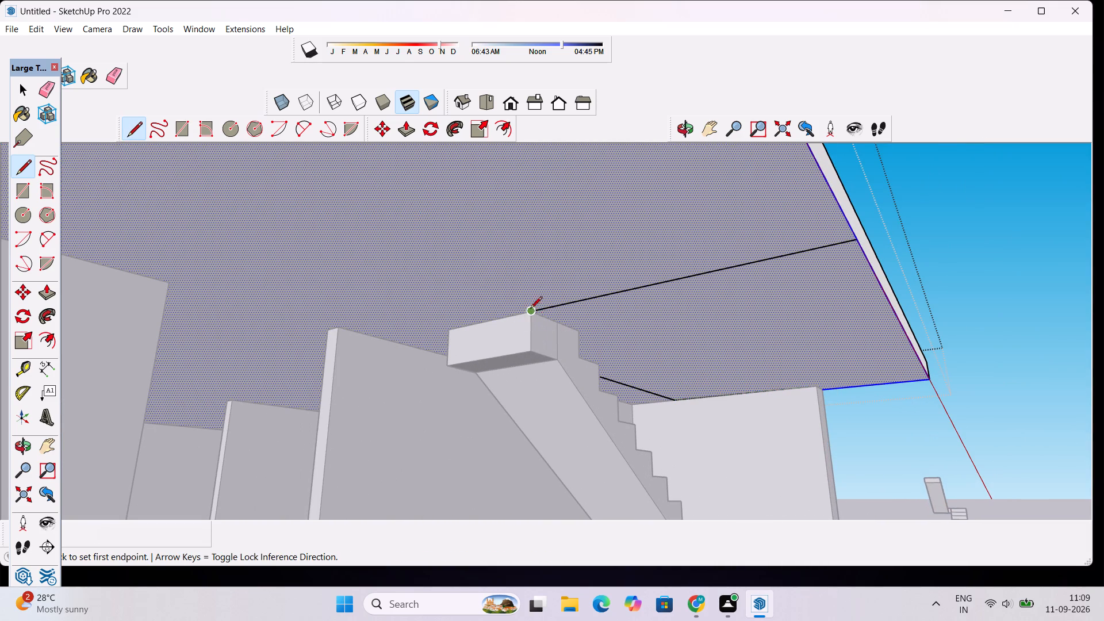
{"action": "left_click", "coordinate": [577, 330]}
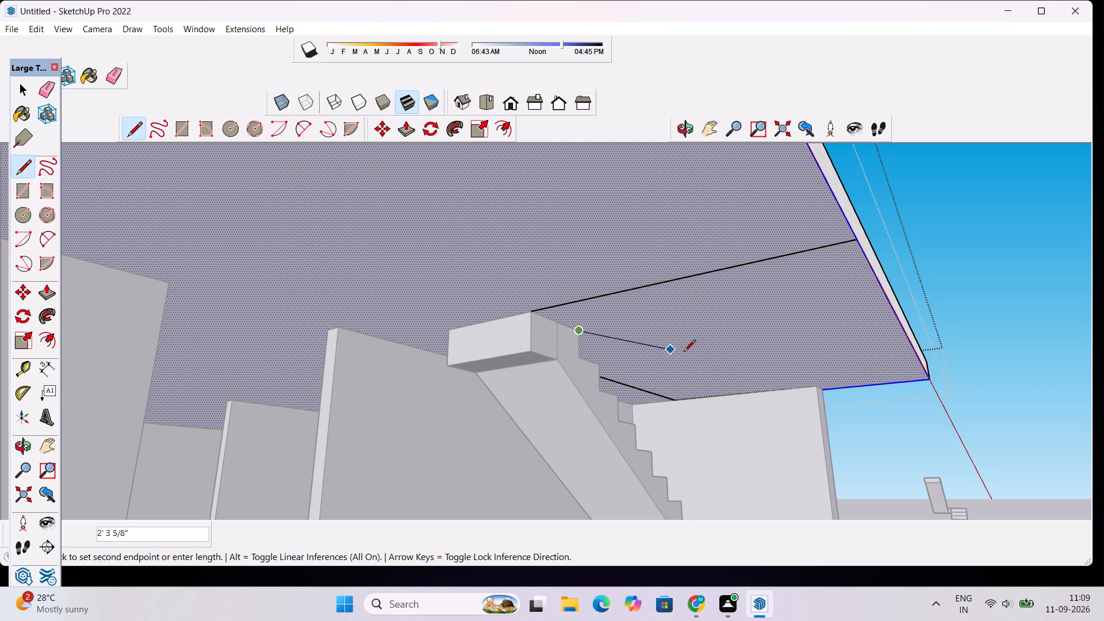
{"action": "left_click", "coordinate": [738, 394]}
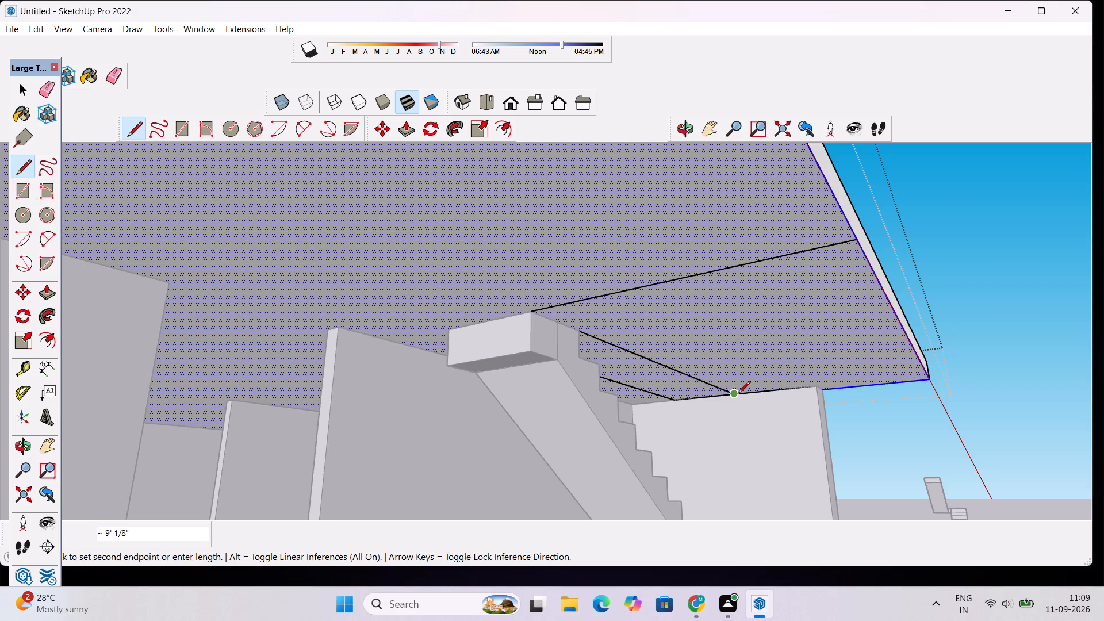
{"action": "key", "text": "space"}
Erase the leftover segment along the side wall between the front parallel line and the wall's front corner.
{"action": "key", "text": "e"}
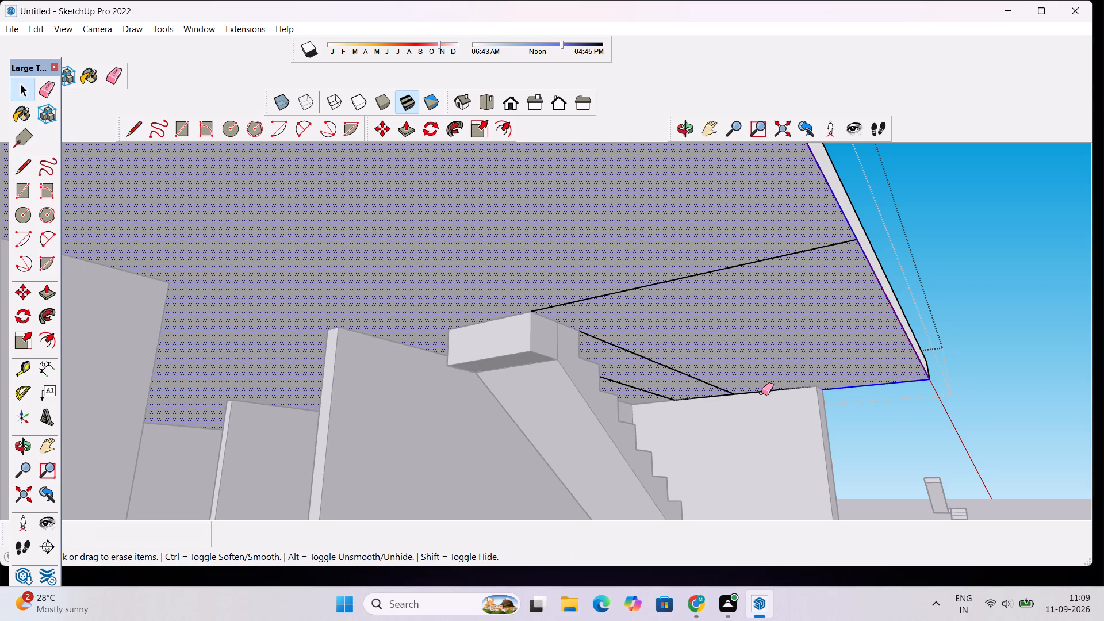
{"action": "left_click", "coordinate": [762, 391]}
{"action": "key", "text": "space"}
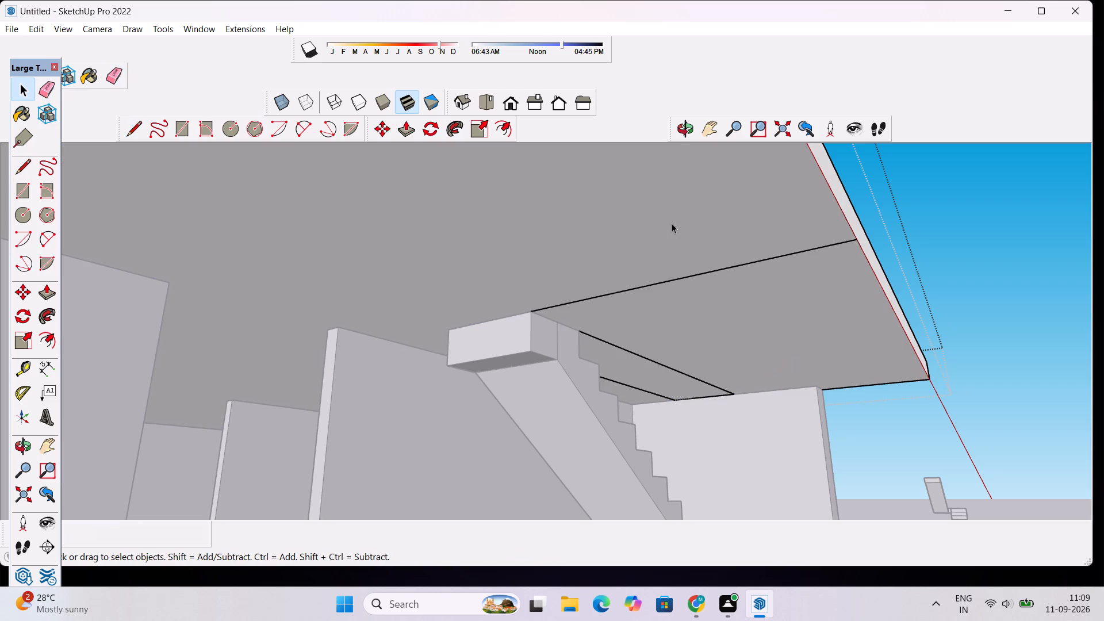
Examine the stair outline on the slab's underside and its alignment with the staircase from below, above and the front.
{"action": "left_click", "coordinate": [681, 133]}
{"action": "left_click_drag", "start_coordinate": [765, 278], "coordinate": [561, 256]}
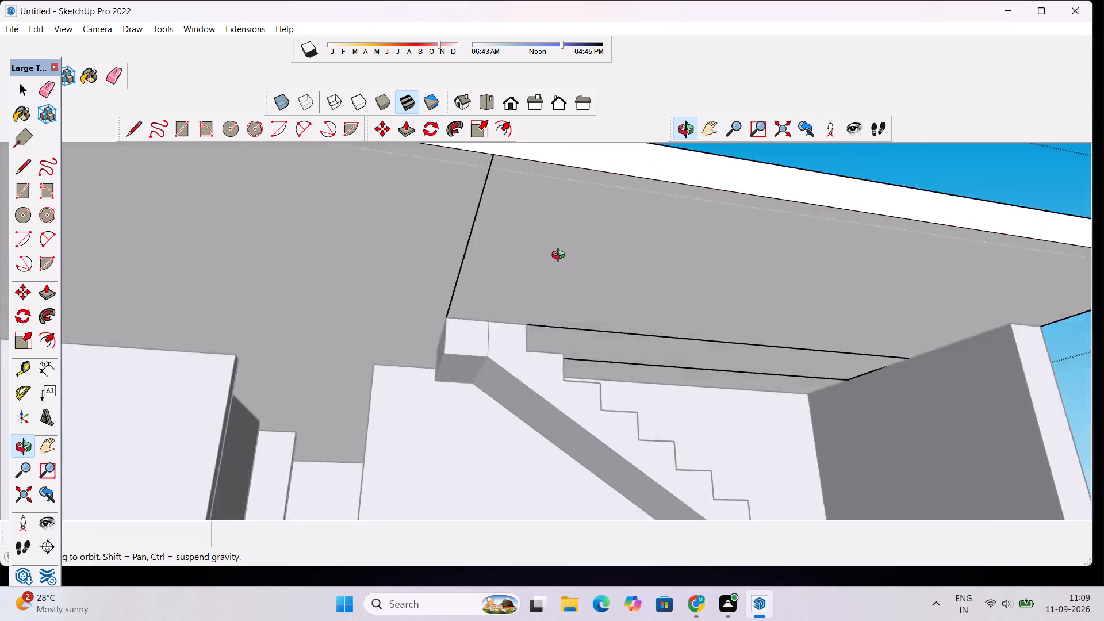
{"action": "left_click_drag", "start_coordinate": [561, 256], "coordinate": [392, 233]}
{"action": "scroll", "coordinate": [392, 233], "scroll_direction": "down", "scroll_amount": 6}
{"action": "left_click_drag", "start_coordinate": [391, 226], "coordinate": [443, 244]}
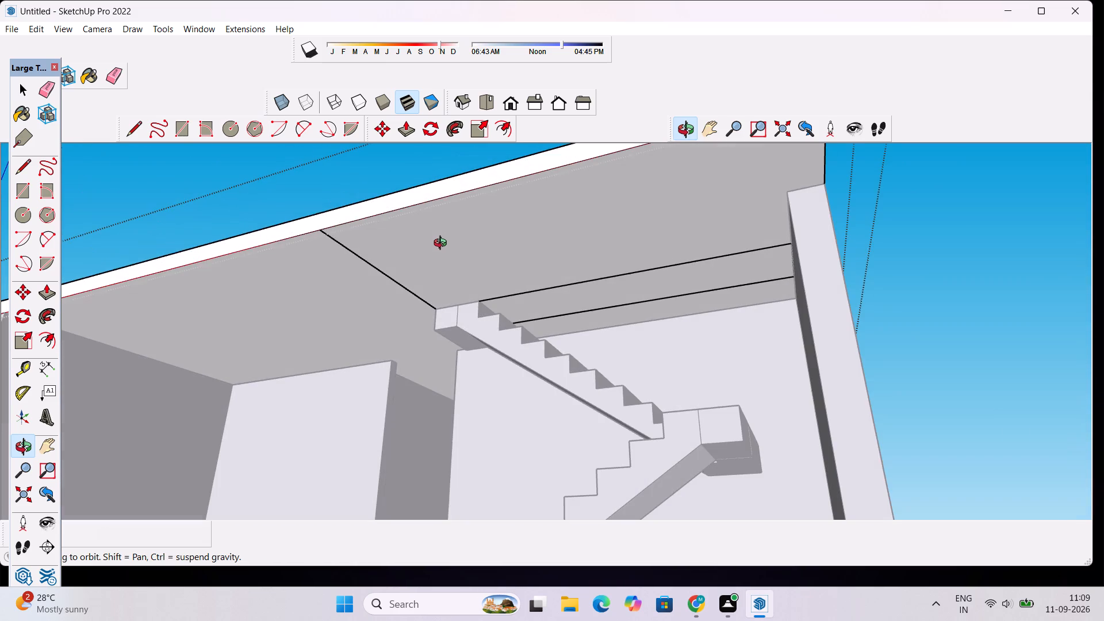
{"action": "left_click_drag", "start_coordinate": [443, 244], "coordinate": [443, 245]}
{"action": "scroll", "coordinate": [443, 245], "scroll_direction": "down", "scroll_amount": 4}
{"action": "left_click_drag", "start_coordinate": [427, 251], "coordinate": [465, 392]}
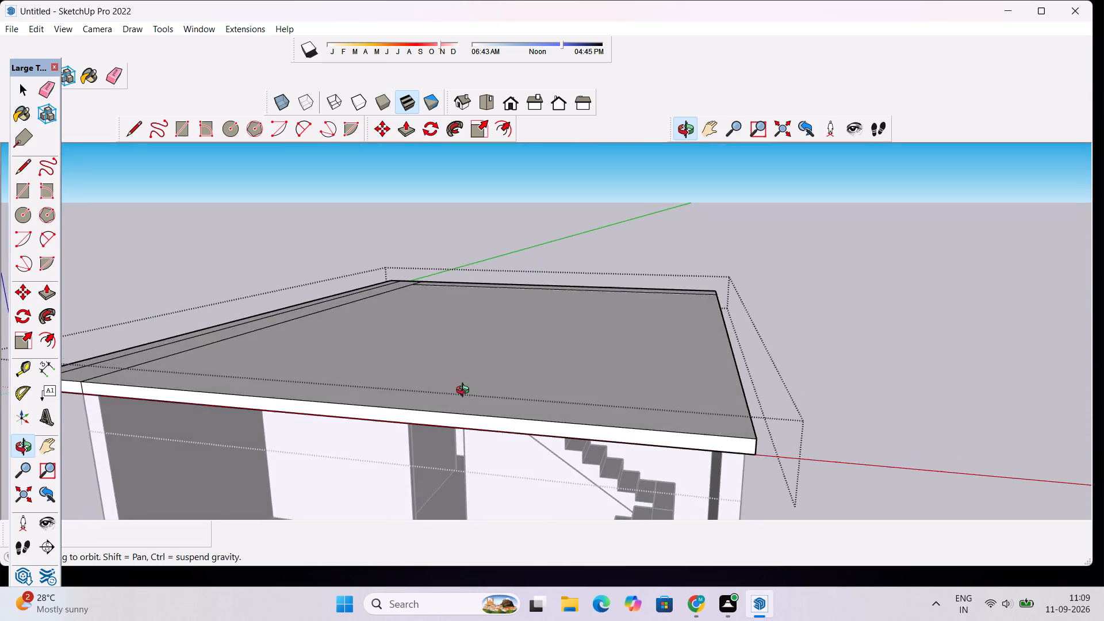
{"action": "left_click_drag", "start_coordinate": [465, 392], "coordinate": [464, 352]}
{"action": "scroll", "coordinate": [433, 401], "scroll_direction": "down", "scroll_amount": 4}
{"action": "left_click_drag", "start_coordinate": [444, 403], "coordinate": [446, 335]}
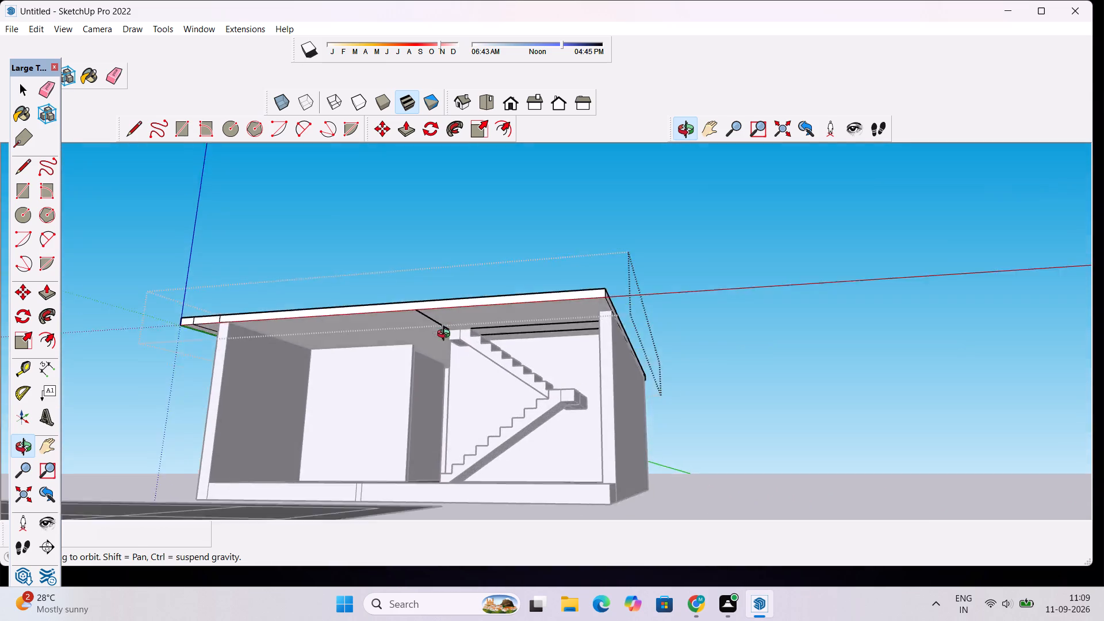
{"action": "left_click_drag", "start_coordinate": [446, 335], "coordinate": [450, 366]}
{"action": "scroll", "coordinate": [450, 366], "scroll_direction": "up", "scroll_amount": 3}
{"action": "left_click_drag", "start_coordinate": [450, 366], "coordinate": [480, 371]}
{"action": "scroll", "coordinate": [481, 359], "scroll_direction": "up", "scroll_amount": 6}
{"action": "scroll", "coordinate": [481, 359], "scroll_direction": "down", "scroll_amount": 5}
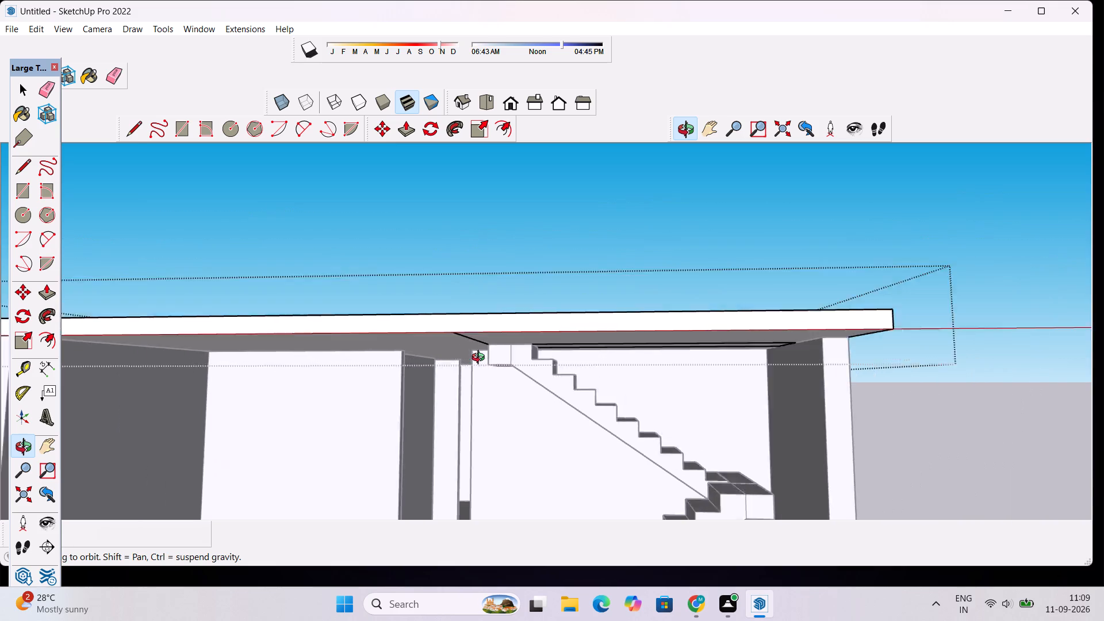
Explode the roof slab group into loose geometry.
{"action": "scroll", "coordinate": [481, 359], "scroll_direction": "down", "scroll_amount": 4}
{"action": "key", "text": "space"}
{"action": "scroll", "coordinate": [526, 342], "scroll_direction": "up", "scroll_amount": 5}
{"action": "left_click", "coordinate": [555, 258]}
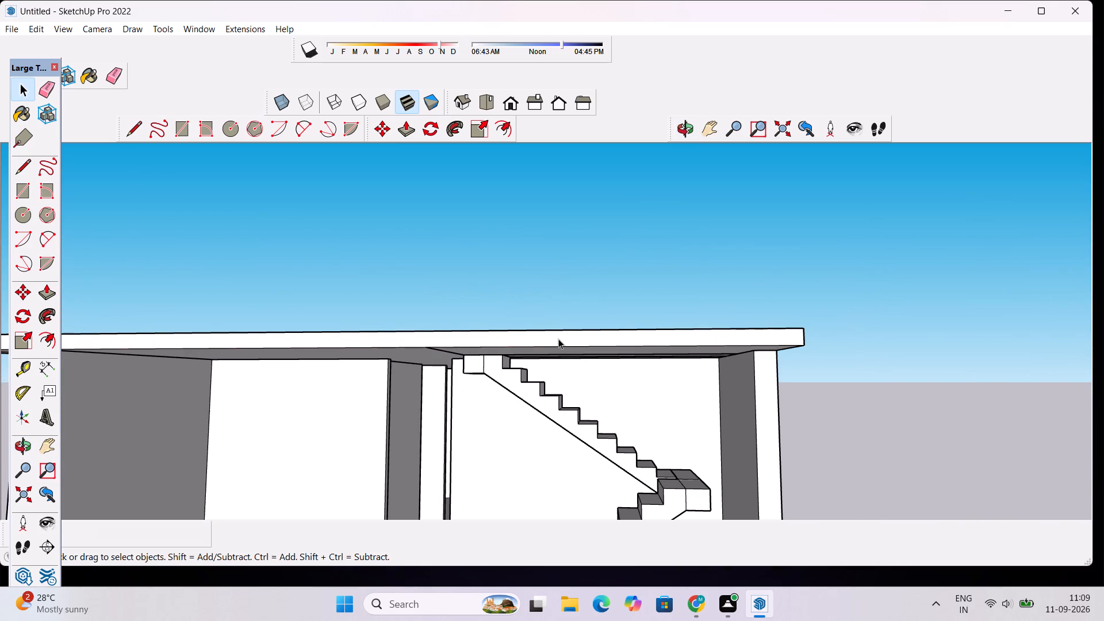
{"action": "left_click", "coordinate": [558, 339]}
{"action": "right_click", "coordinate": [558, 339]}
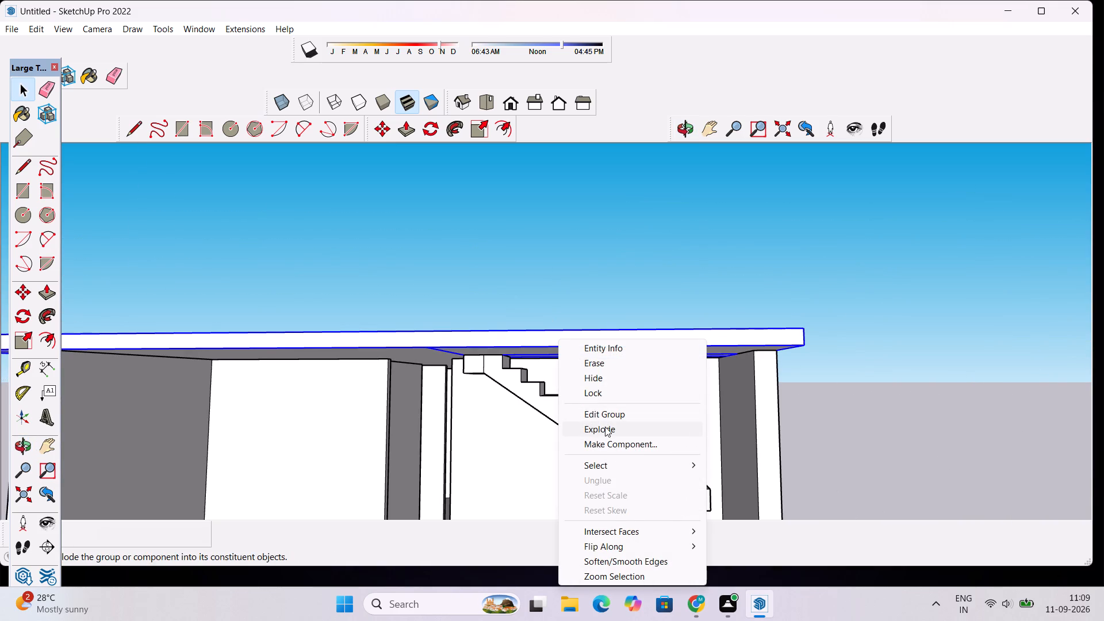
{"action": "left_click", "coordinate": [605, 427]}
{"action": "left_click", "coordinate": [624, 269]}
Examine the slab's underside and the stairwell outline above the upper flight from below and above.
{"action": "left_click", "coordinate": [688, 135]}
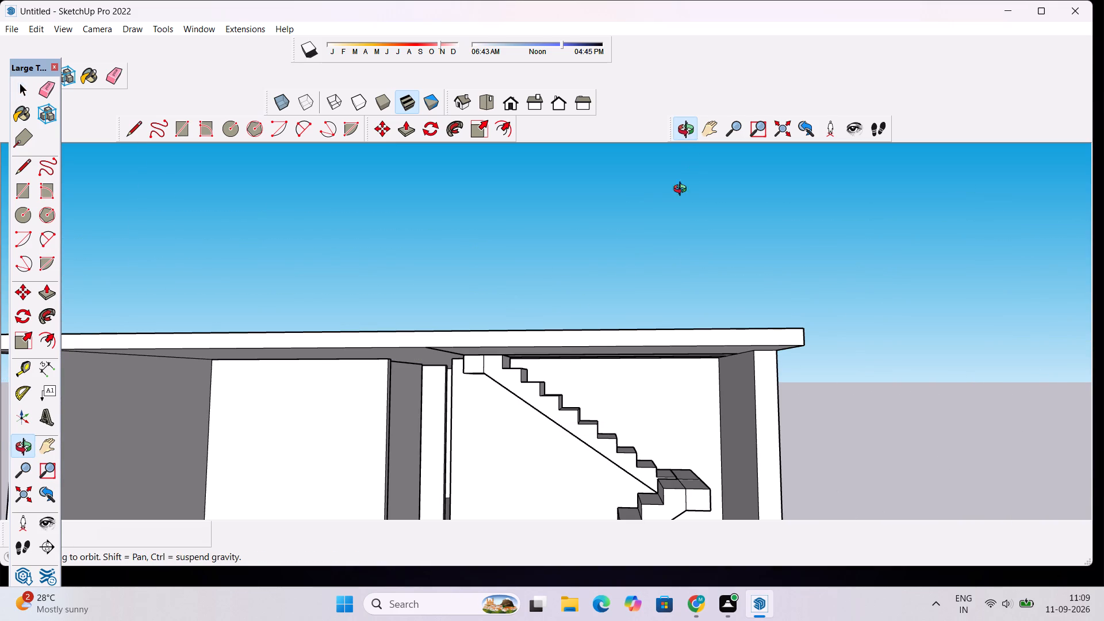
{"action": "left_click_drag", "start_coordinate": [669, 327], "coordinate": [666, 216]}
{"action": "scroll", "coordinate": [666, 376], "scroll_direction": "up", "scroll_amount": 5}
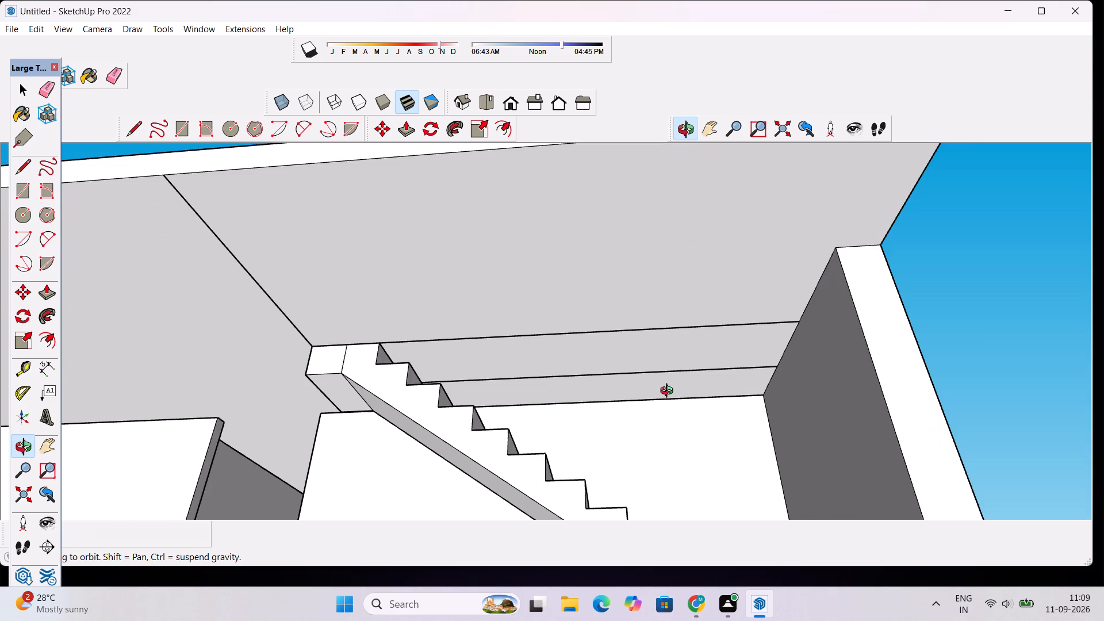
{"action": "scroll", "coordinate": [673, 353], "scroll_direction": "down", "scroll_amount": 5}
{"action": "left_click_drag", "start_coordinate": [794, 340], "coordinate": [680, 488]}
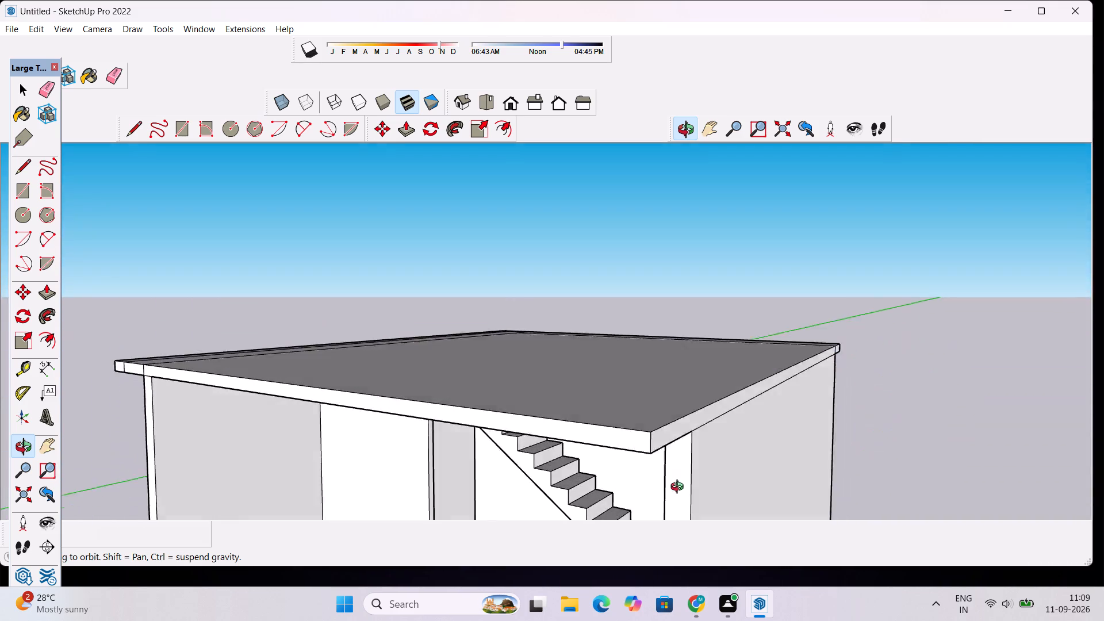
{"action": "left_click_drag", "start_coordinate": [680, 488], "coordinate": [754, 351]}
{"action": "scroll", "coordinate": [585, 350], "scroll_direction": "up", "scroll_amount": 4}
{"action": "left_click_drag", "start_coordinate": [369, 348], "coordinate": [404, 343]}
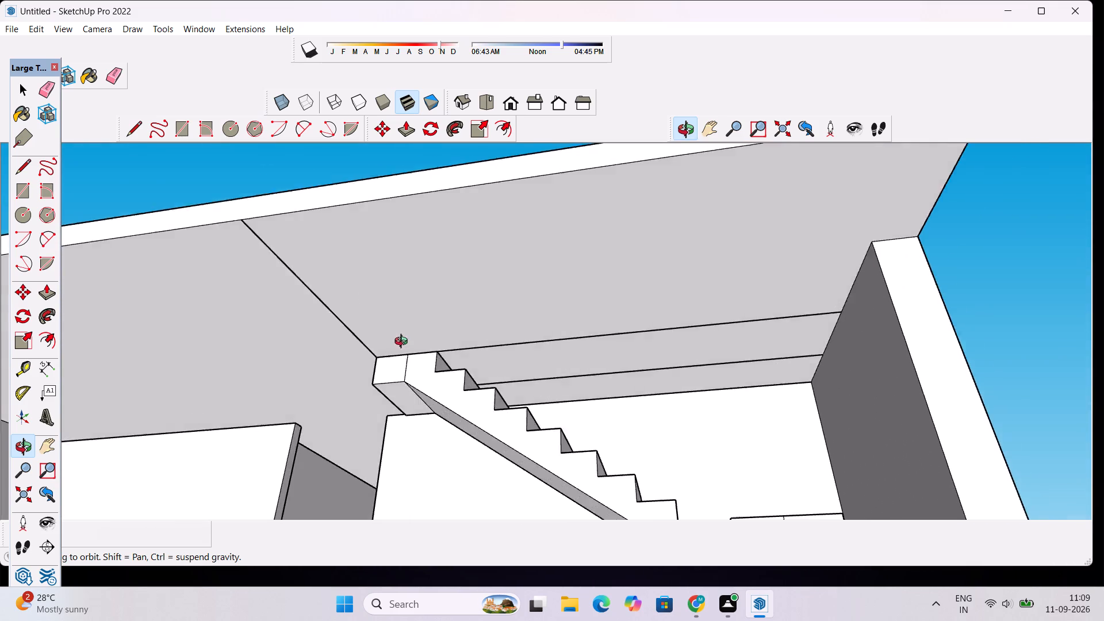
{"action": "left_click_drag", "start_coordinate": [404, 343], "coordinate": [688, 339]}
{"action": "scroll", "coordinate": [688, 339], "scroll_direction": "down", "scroll_amount": 7}
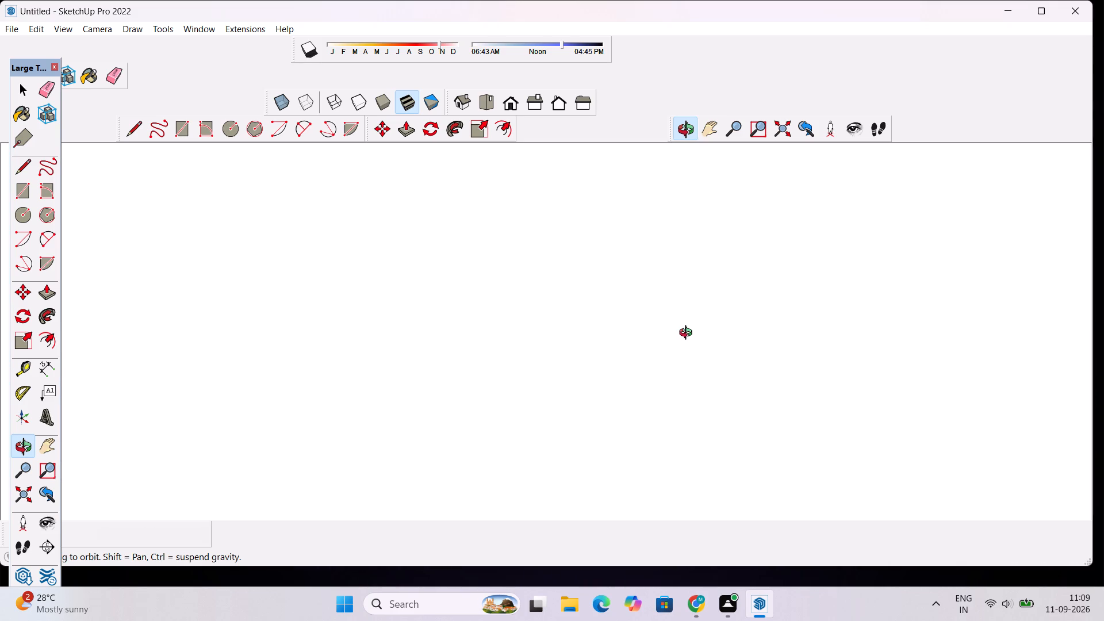
{"action": "scroll", "coordinate": [631, 292], "scroll_direction": "up", "scroll_amount": 9}
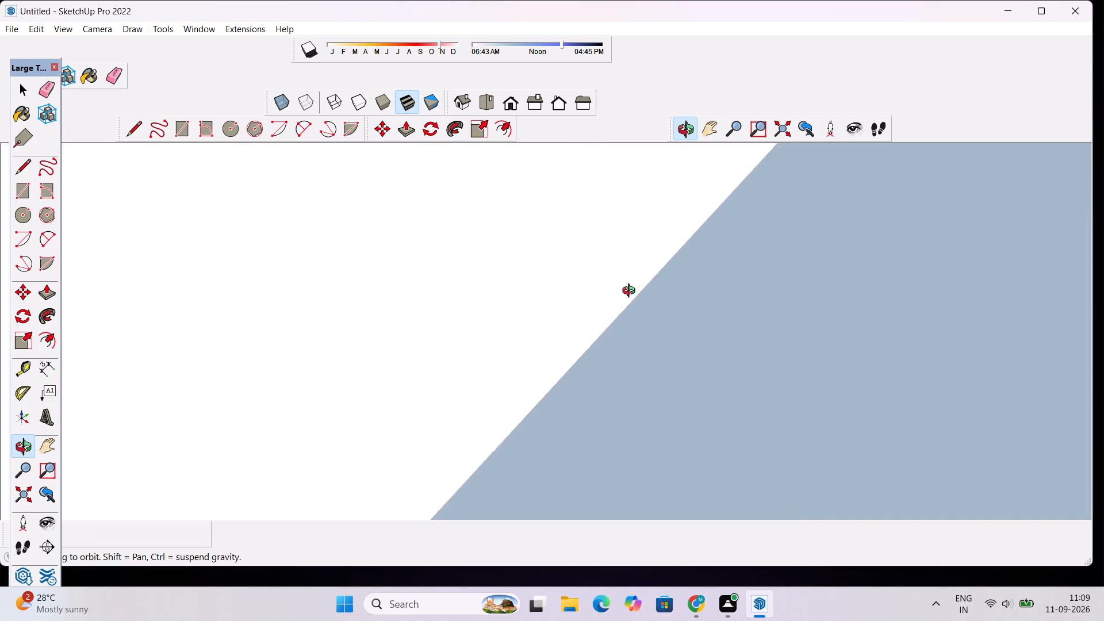
{"action": "scroll", "coordinate": [631, 292], "scroll_direction": "up", "scroll_amount": 9}
{"action": "scroll", "coordinate": [631, 291], "scroll_direction": "down", "scroll_amount": 20}
{"action": "scroll", "coordinate": [631, 291], "scroll_direction": "down", "scroll_amount": 2}
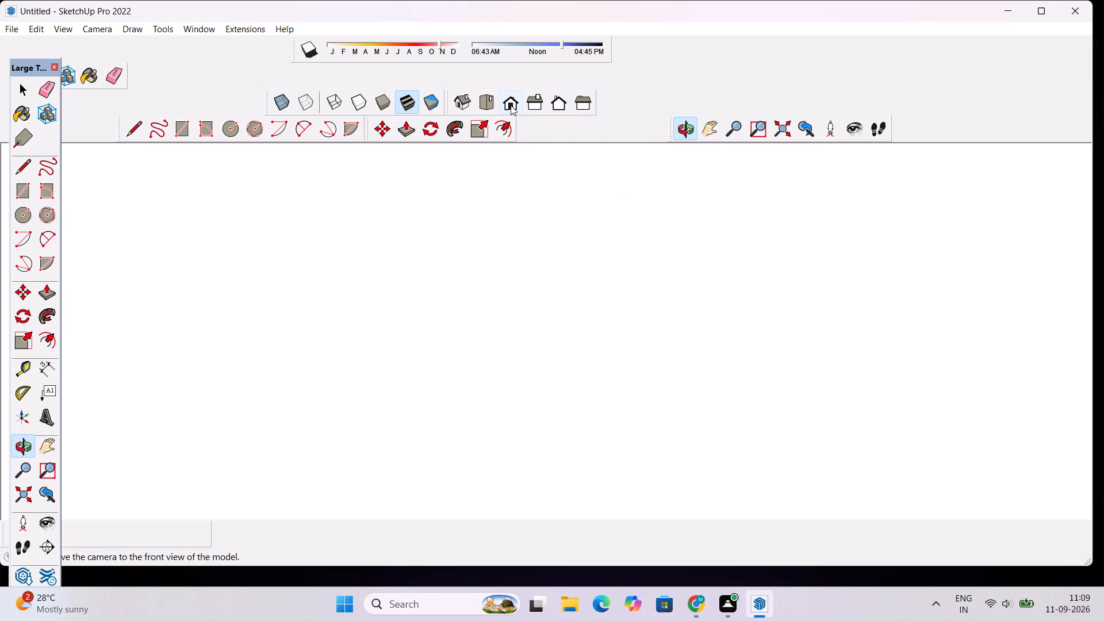
Draw a vertical line from the landing's front corner to the slab's underside, continuing parallel to the slab front to the outline's far edge.
{"action": "left_click", "coordinate": [511, 105]}
{"action": "scroll", "coordinate": [591, 207], "scroll_direction": "down", "scroll_amount": 7}
{"action": "left_click_drag", "start_coordinate": [599, 193], "coordinate": [609, 327]}
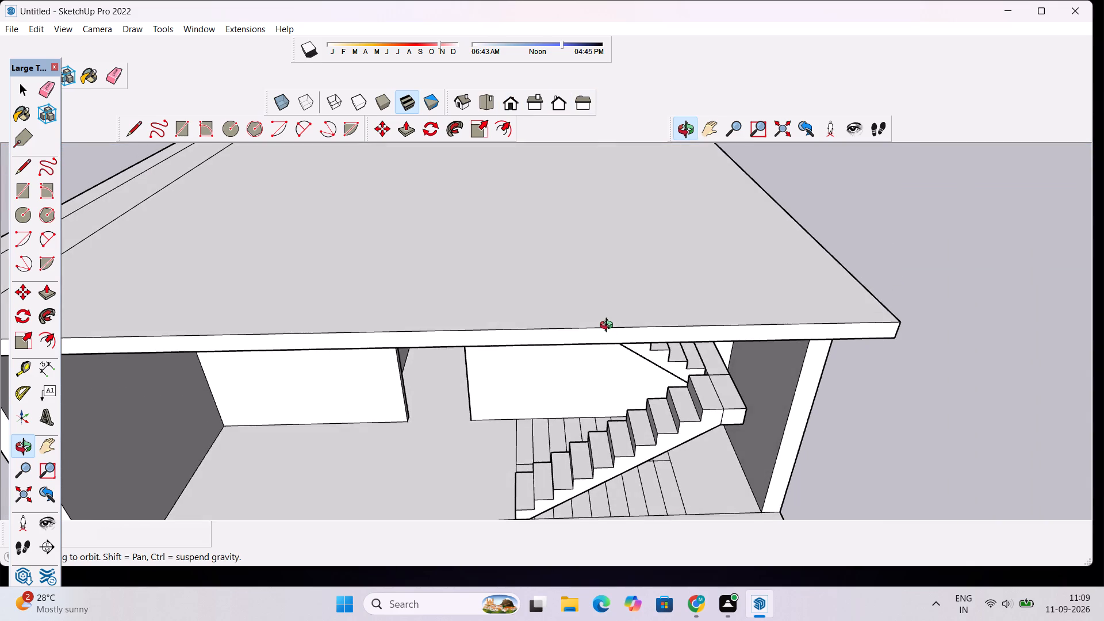
{"action": "left_click_drag", "start_coordinate": [609, 327], "coordinate": [637, 216]}
{"action": "left_click_drag", "start_coordinate": [676, 293], "coordinate": [658, 254]}
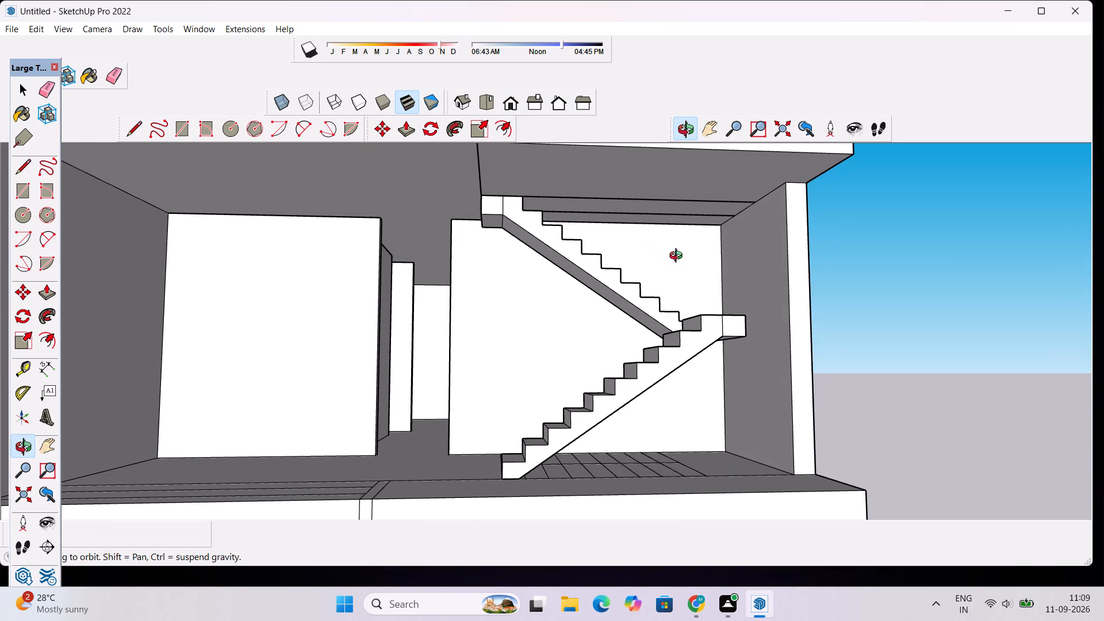
{"action": "scroll", "coordinate": [678, 257], "scroll_direction": "down", "scroll_amount": 1}
{"action": "scroll", "coordinate": [685, 261], "scroll_direction": "up", "scroll_amount": 1}
{"action": "key", "text": "l"}
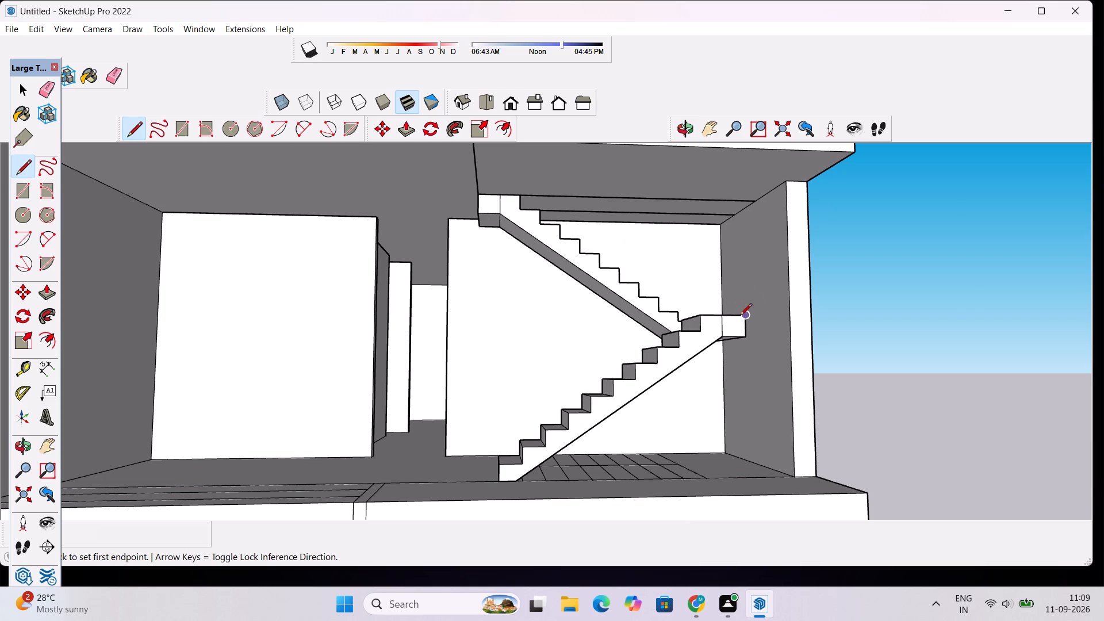
{"action": "left_click", "coordinate": [743, 319]}
{"action": "left_click", "coordinate": [742, 174]}
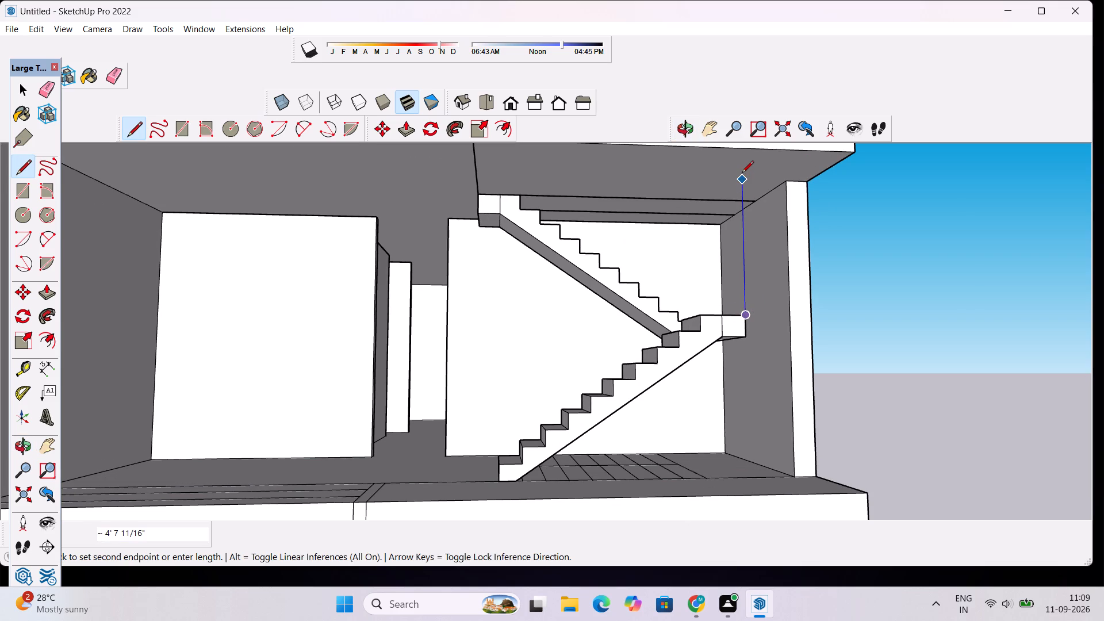
{"action": "left_click", "coordinate": [478, 172]}
{"action": "key", "text": "space"}
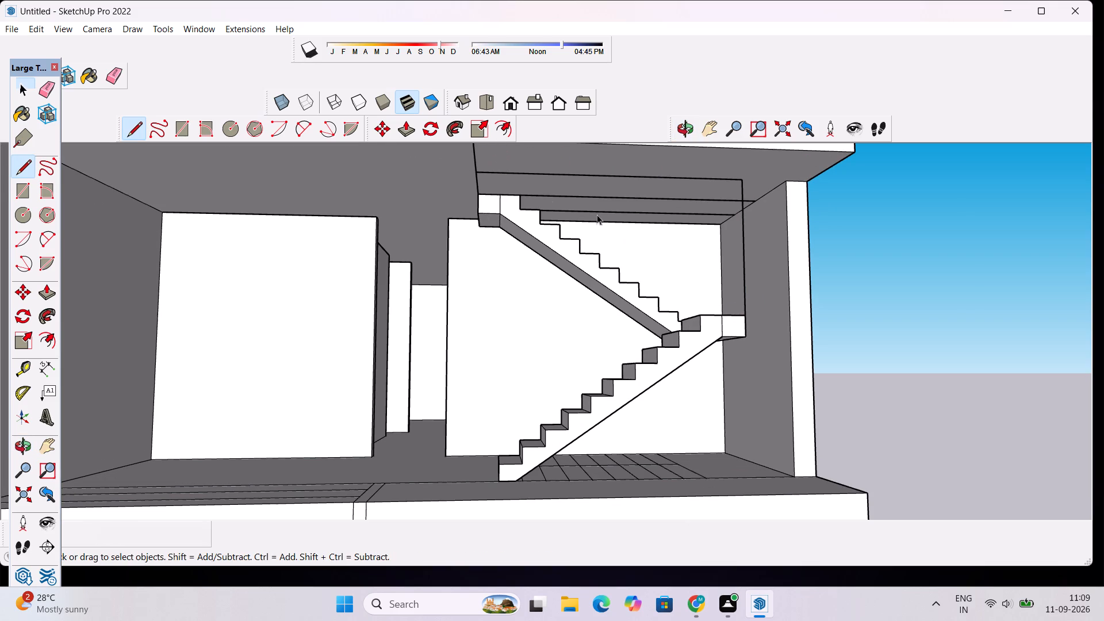
Erase the earlier front outline line and the leftover edge segment running from the new line to the slab's front.
{"action": "scroll", "coordinate": [647, 191], "scroll_direction": "up", "scroll_amount": 5}
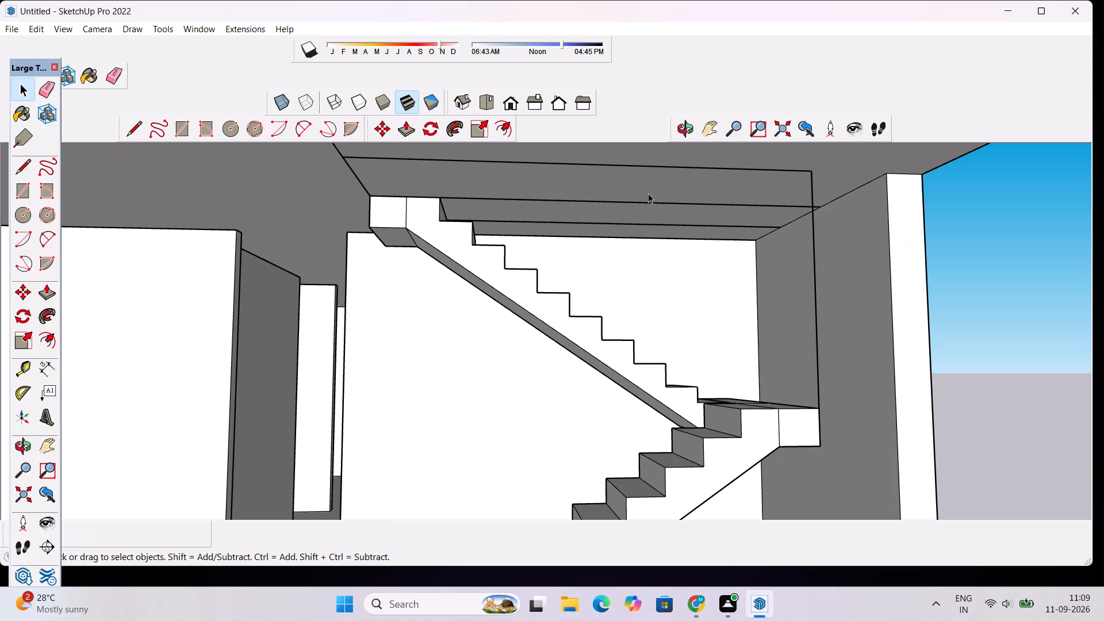
{"action": "key", "text": "e"}
{"action": "left_click_drag", "start_coordinate": [647, 190], "coordinate": [647, 202]}
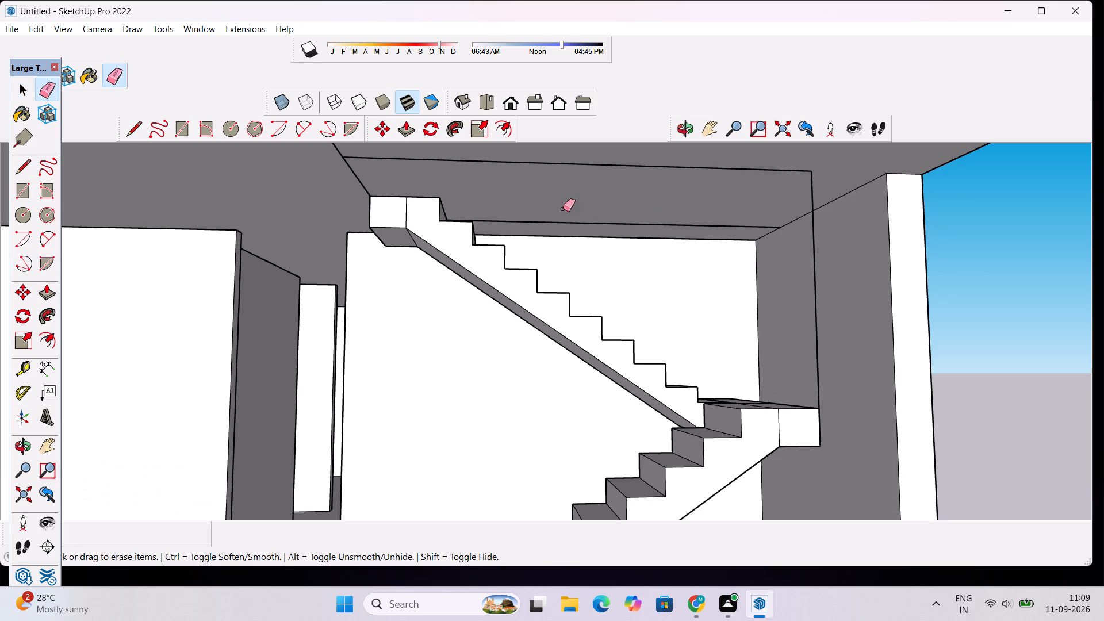
{"action": "scroll", "coordinate": [461, 217], "scroll_direction": "down", "scroll_amount": 6}
{"action": "left_click_drag", "start_coordinate": [392, 168], "coordinate": [387, 171]}
{"action": "key", "text": "space"}
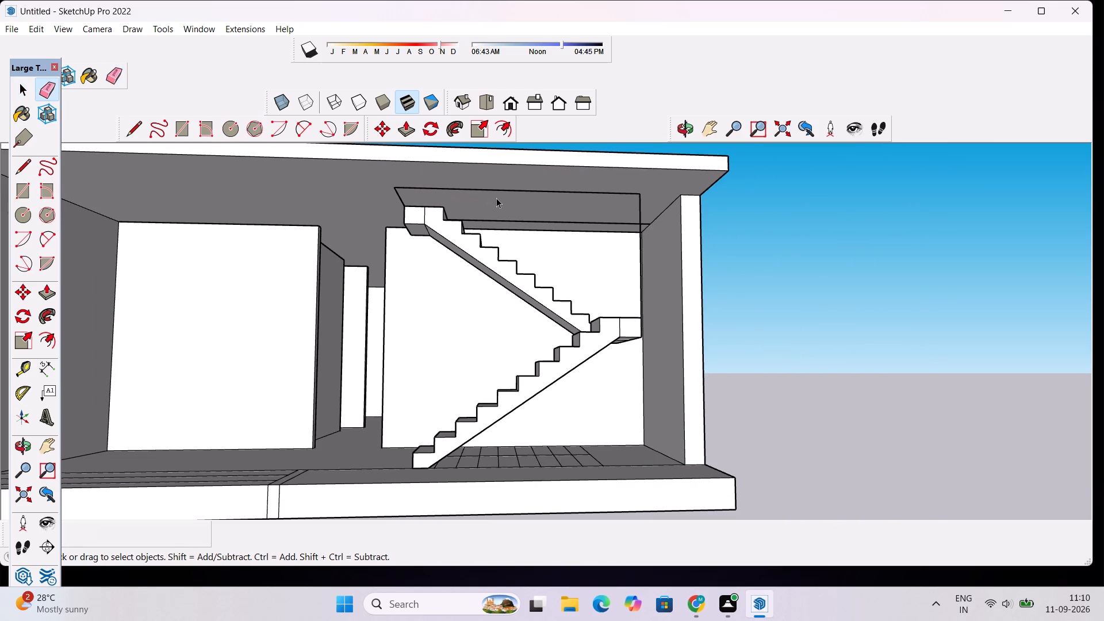
Select the stairwell outline edges and the vertical guide line, and examine their alignment with the staircase from several angles.
{"action": "left_click", "coordinate": [501, 191]}
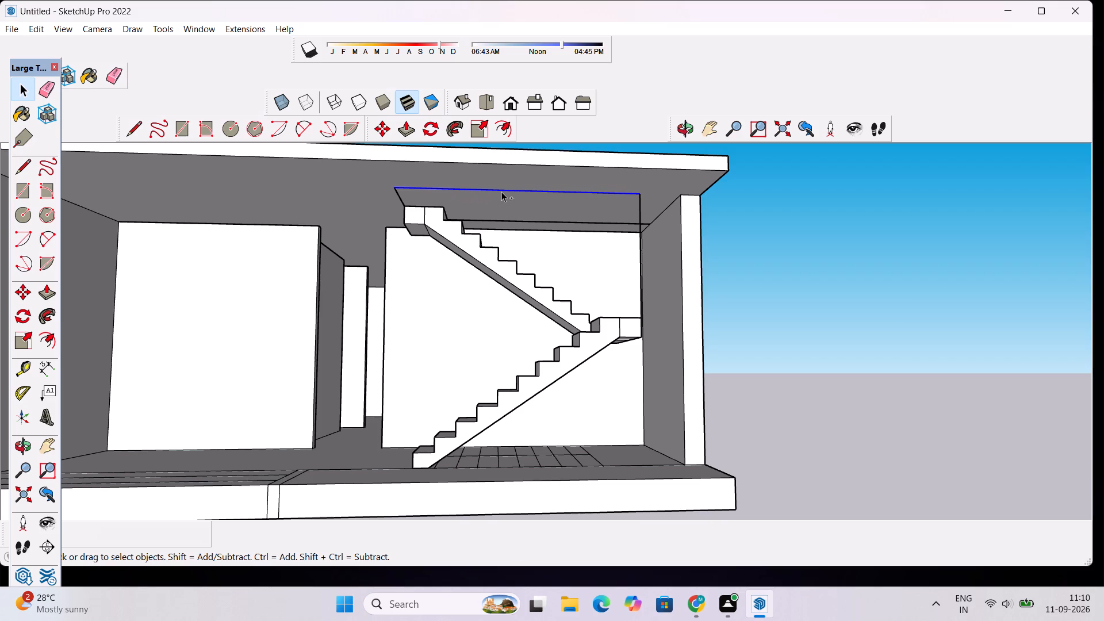
{"action": "left_click", "coordinate": [524, 222], "text": "ctrl"}
{"action": "left_click", "coordinate": [401, 201], "text": "ctrl"}
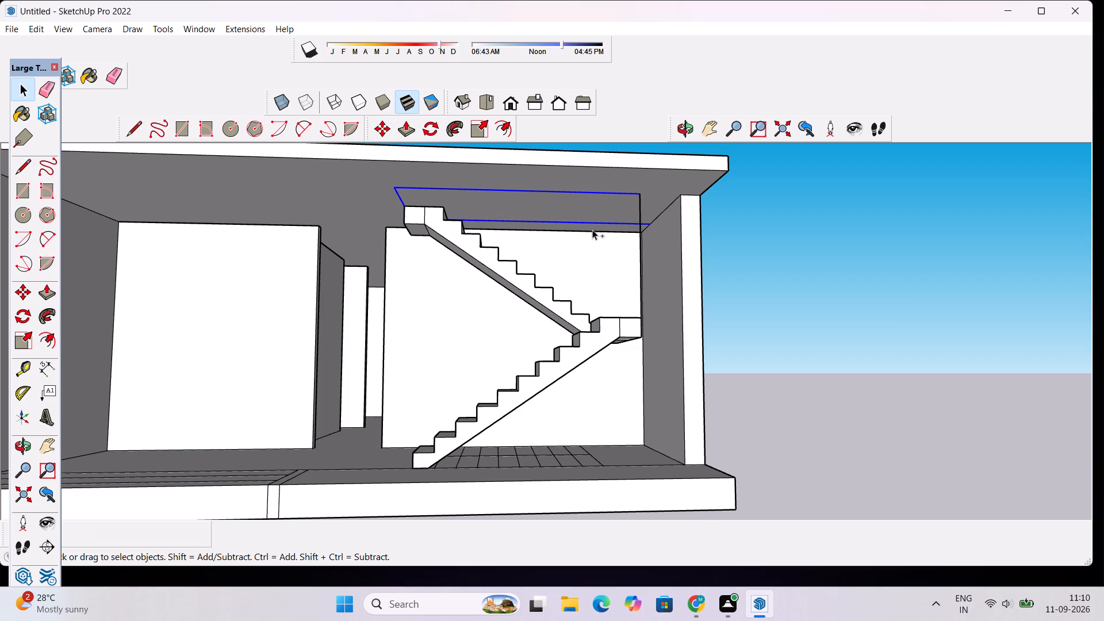
{"action": "left_click", "coordinate": [641, 206], "text": "ctrl"}
{"action": "left_click", "coordinate": [686, 131]}
{"action": "left_click_drag", "start_coordinate": [604, 215], "coordinate": [678, 225]}
{"action": "scroll", "coordinate": [681, 219], "scroll_direction": "up", "scroll_amount": 5}
{"action": "scroll", "coordinate": [706, 222], "scroll_direction": "down", "scroll_amount": 4}
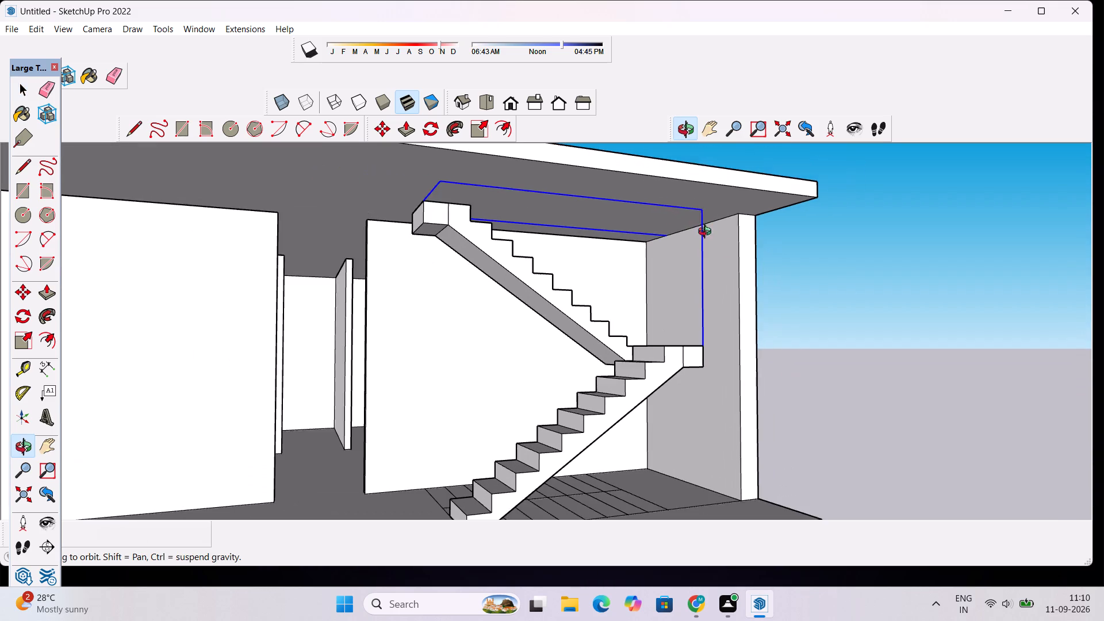
{"action": "left_click_drag", "start_coordinate": [852, 290], "coordinate": [757, 302]}
{"action": "scroll", "coordinate": [637, 235], "scroll_direction": "up", "scroll_amount": 3}
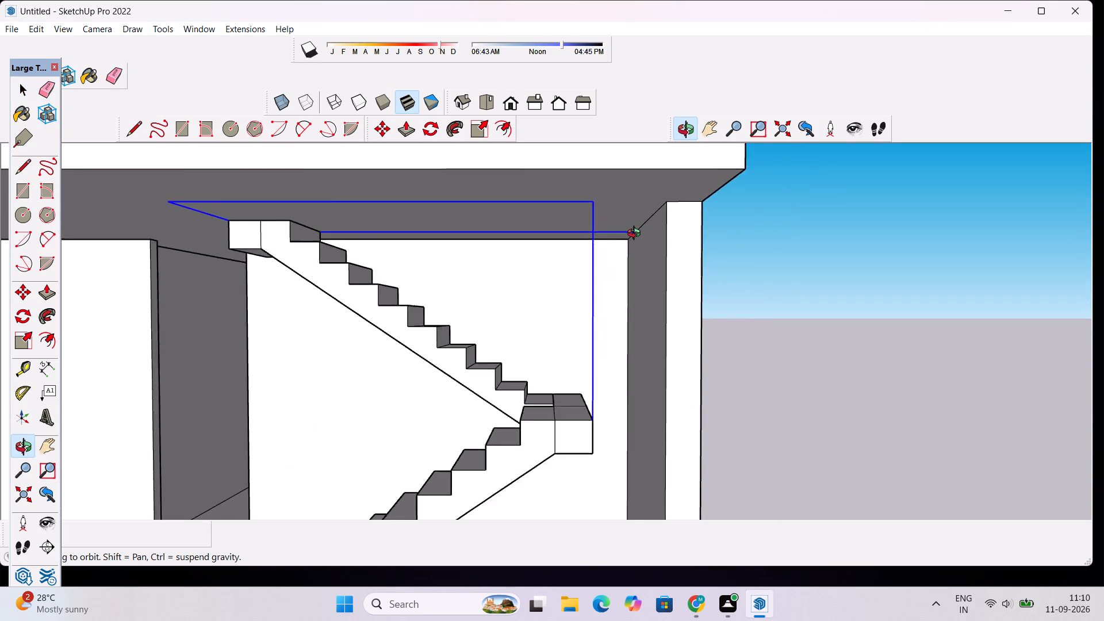
{"action": "scroll", "coordinate": [637, 235], "scroll_direction": "up", "scroll_amount": 3}
{"action": "scroll", "coordinate": [637, 235], "scroll_direction": "down", "scroll_amount": 7}
{"action": "scroll", "coordinate": [629, 312], "scroll_direction": "down", "scroll_amount": 1}
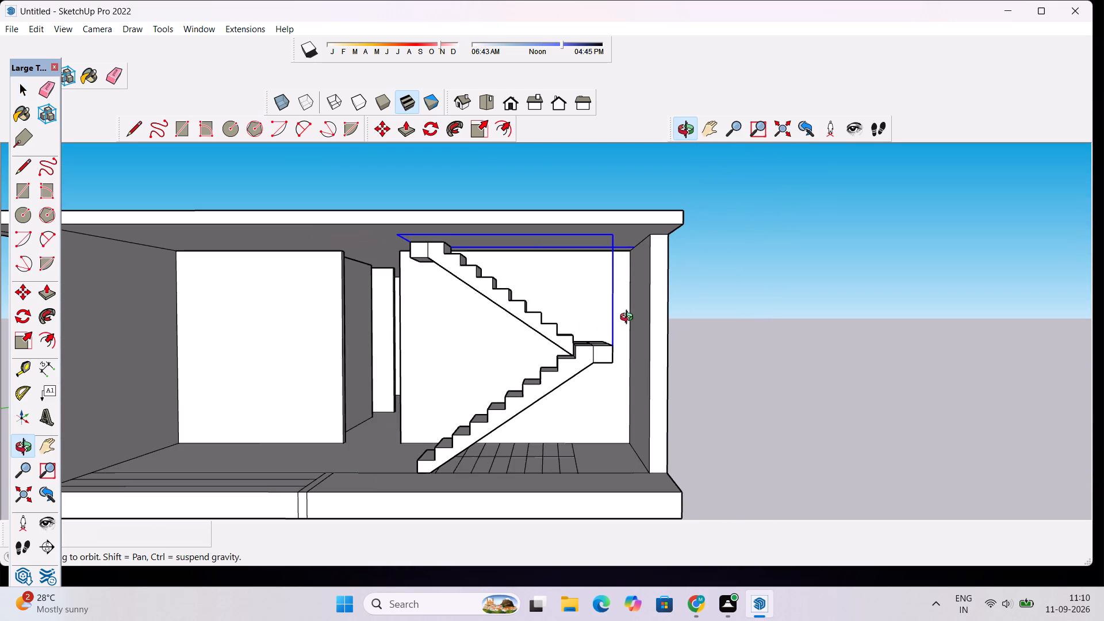
{"action": "scroll", "coordinate": [629, 319], "scroll_direction": "down", "scroll_amount": 1}
{"action": "scroll", "coordinate": [590, 366], "scroll_direction": "up", "scroll_amount": 3}
{"action": "scroll", "coordinate": [594, 360], "scroll_direction": "down", "scroll_amount": 1}
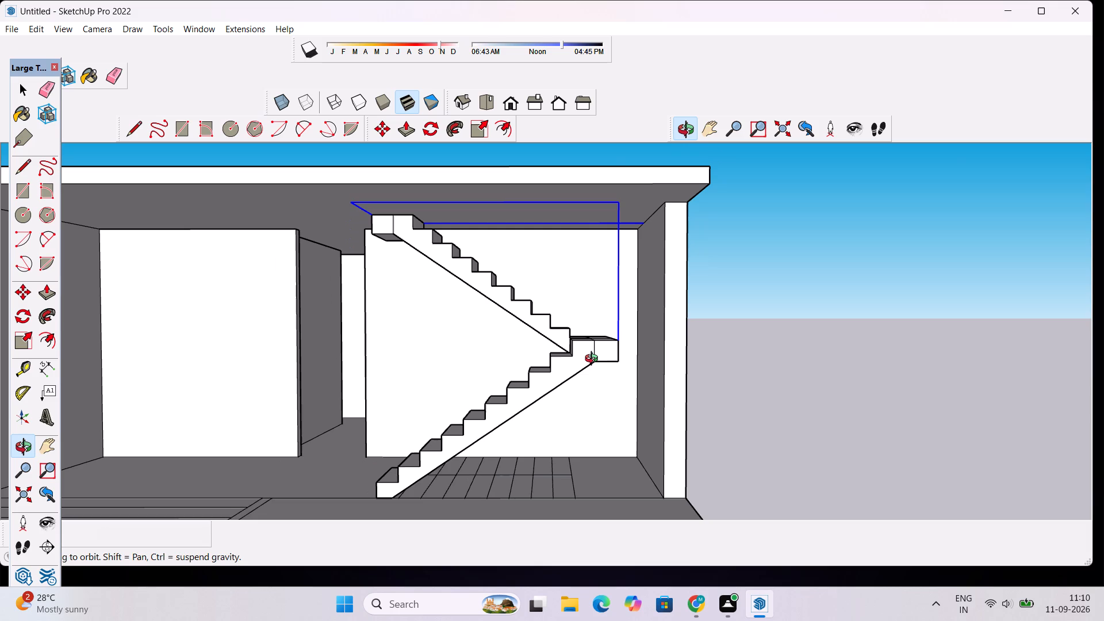
{"action": "key", "text": "space"}
{"action": "left_click", "coordinate": [768, 313]}
Move both stair flights together about 1' 6" along the red axis until the landing's end meets the side wall.
{"action": "scroll", "coordinate": [638, 342], "scroll_direction": "up", "scroll_amount": 3}
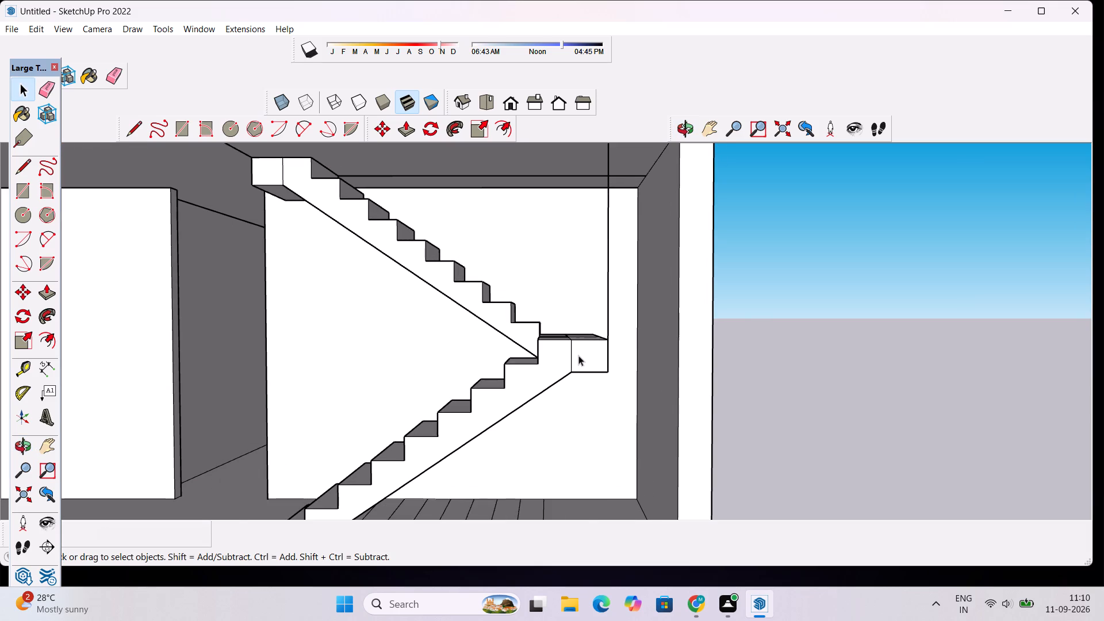
{"action": "left_click", "coordinate": [578, 355]}
{"action": "left_click", "coordinate": [492, 303], "text": "ctrl"}
{"action": "scroll", "coordinate": [513, 291], "scroll_direction": "down", "scroll_amount": 5, "text": "ctrl"}
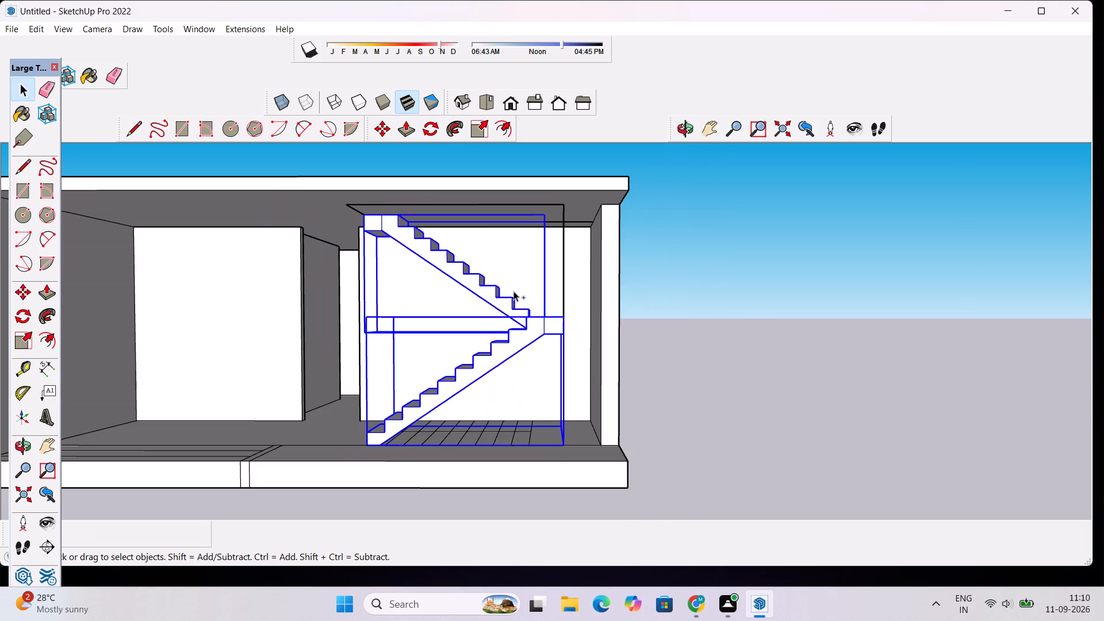
{"action": "scroll", "coordinate": [552, 342], "scroll_direction": "up", "scroll_amount": 1}
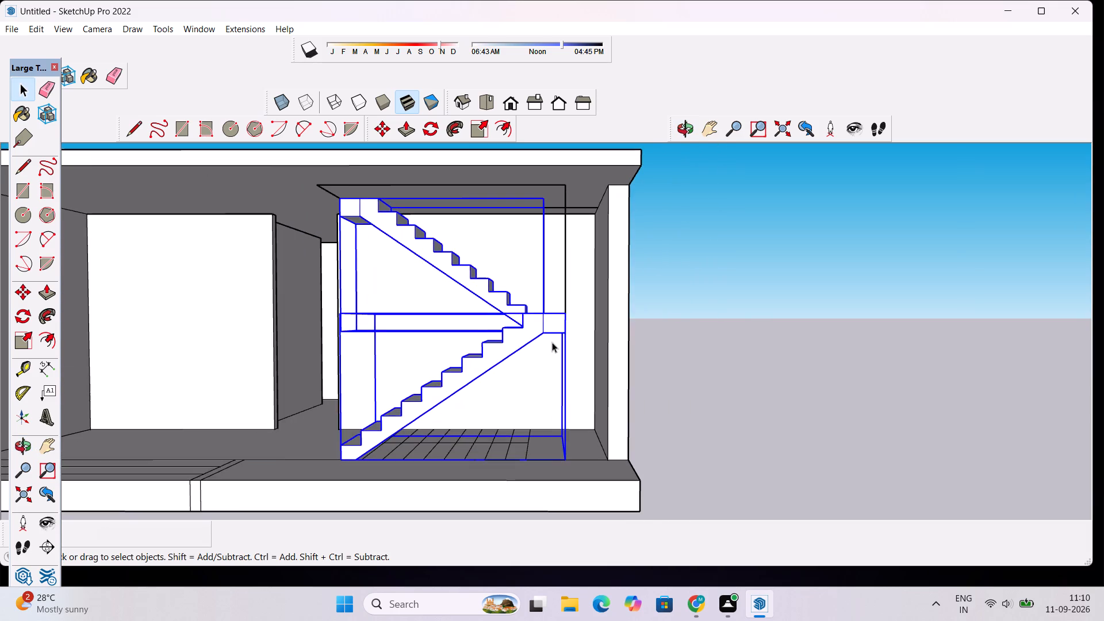
{"action": "scroll", "coordinate": [552, 342], "scroll_direction": "up", "scroll_amount": 3}
{"action": "scroll", "coordinate": [552, 342], "scroll_direction": "down", "scroll_amount": 3}
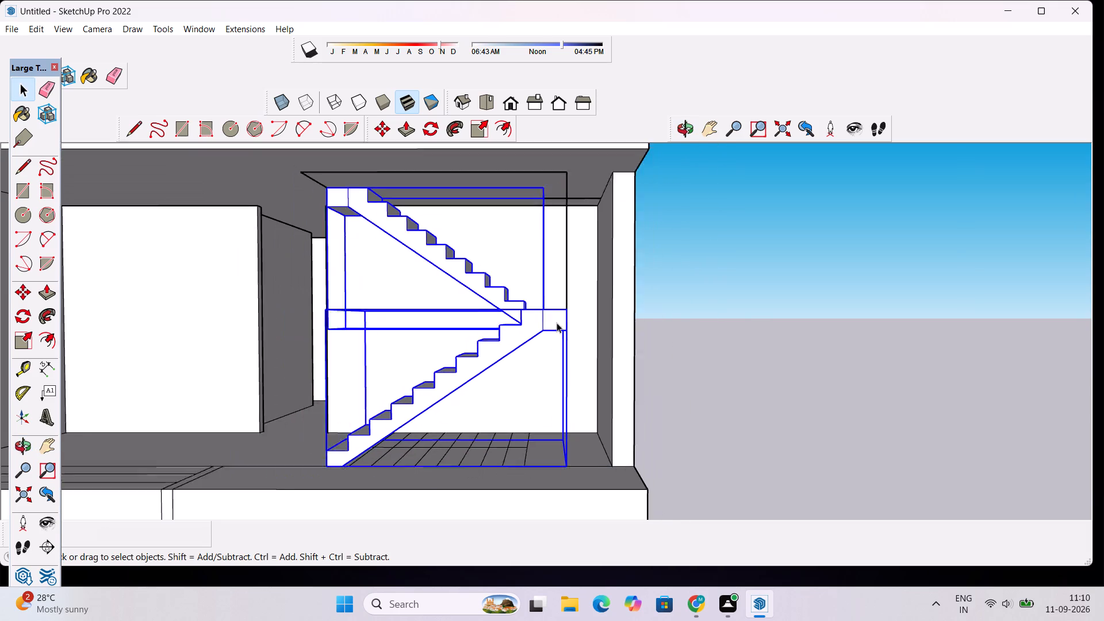
{"action": "scroll", "coordinate": [557, 323], "scroll_direction": "down", "scroll_amount": 3}
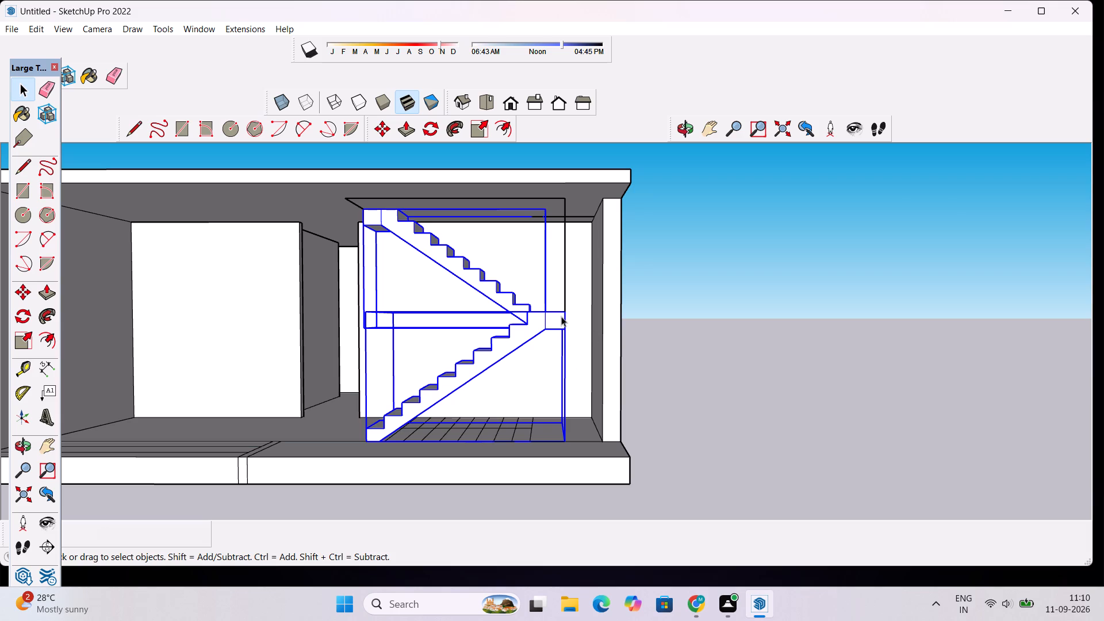
{"action": "scroll", "coordinate": [561, 316], "scroll_direction": "up", "scroll_amount": 2}
{"action": "scroll", "coordinate": [558, 316], "scroll_direction": "down", "scroll_amount": 1}
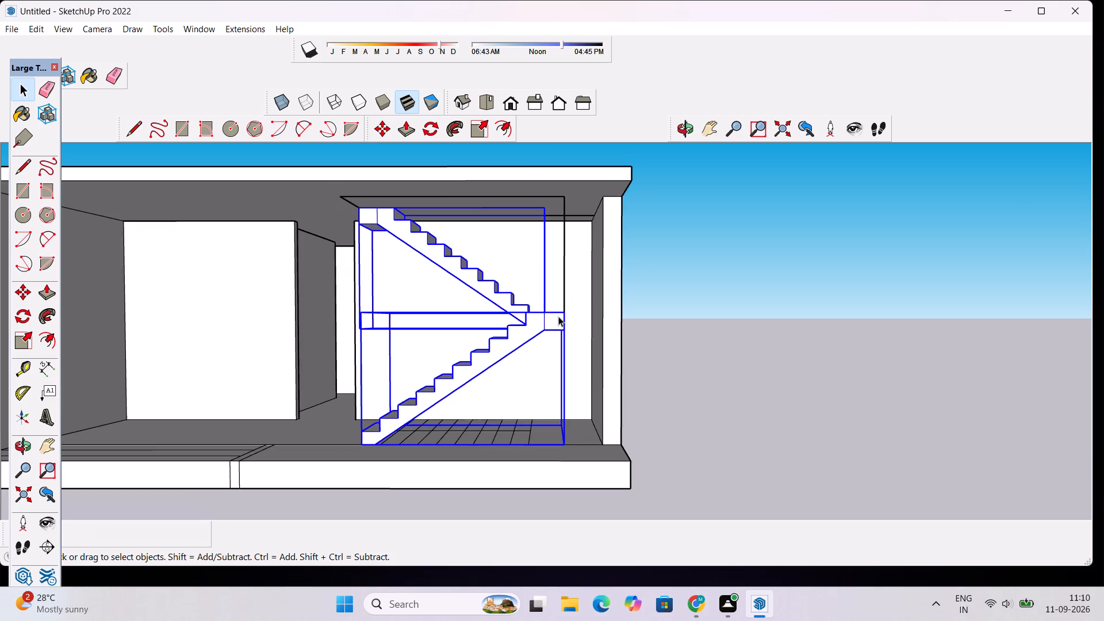
{"action": "scroll", "coordinate": [558, 316], "scroll_direction": "down", "scroll_amount": 3}
{"action": "scroll", "coordinate": [558, 316], "scroll_direction": "up", "scroll_amount": 5}
{"action": "scroll", "coordinate": [558, 319], "scroll_direction": "down", "scroll_amount": 2}
{"action": "key", "text": "m"}
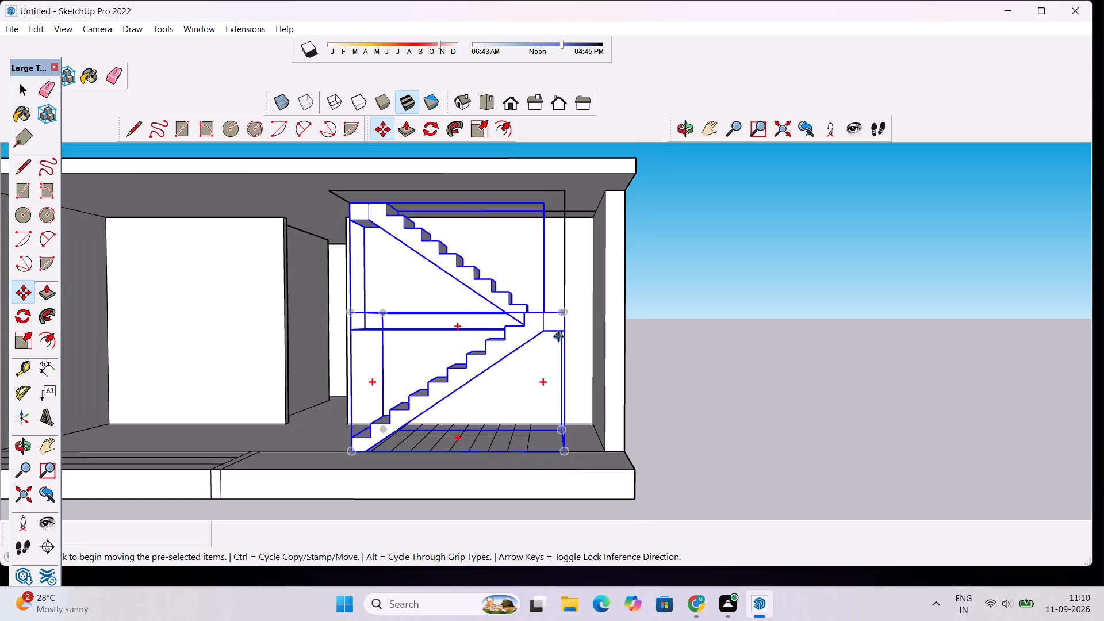
{"action": "scroll", "coordinate": [558, 336], "scroll_direction": "up", "scroll_amount": 5}
{"action": "scroll", "coordinate": [566, 309], "scroll_direction": "down", "scroll_amount": 4}
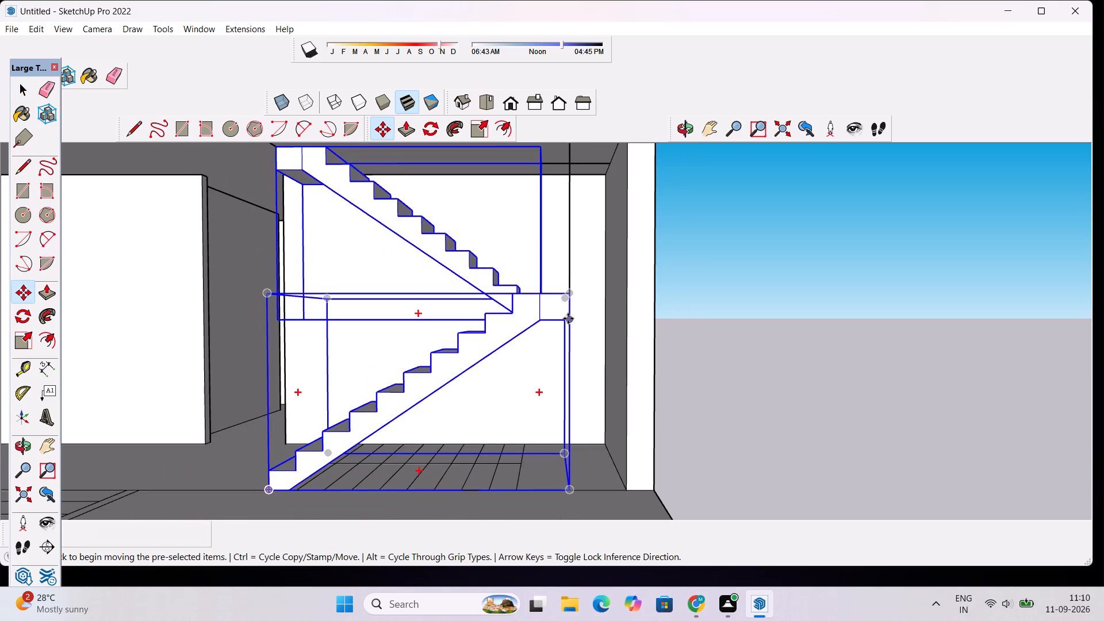
{"action": "left_click", "coordinate": [568, 319]}
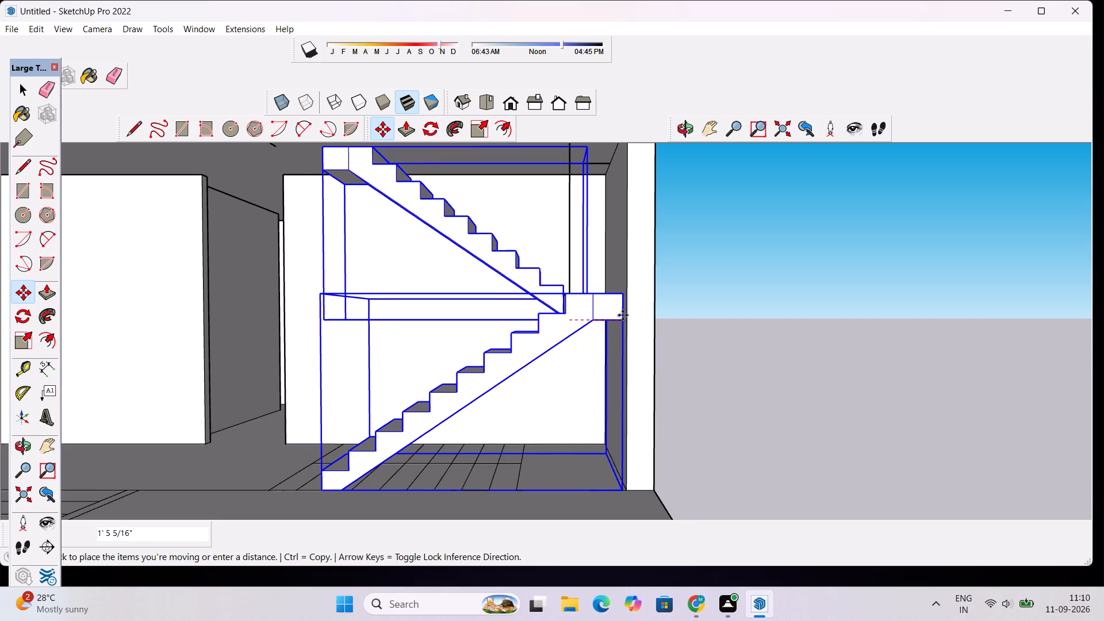
{"action": "left_click", "coordinate": [627, 315]}
{"action": "key", "text": "space"}
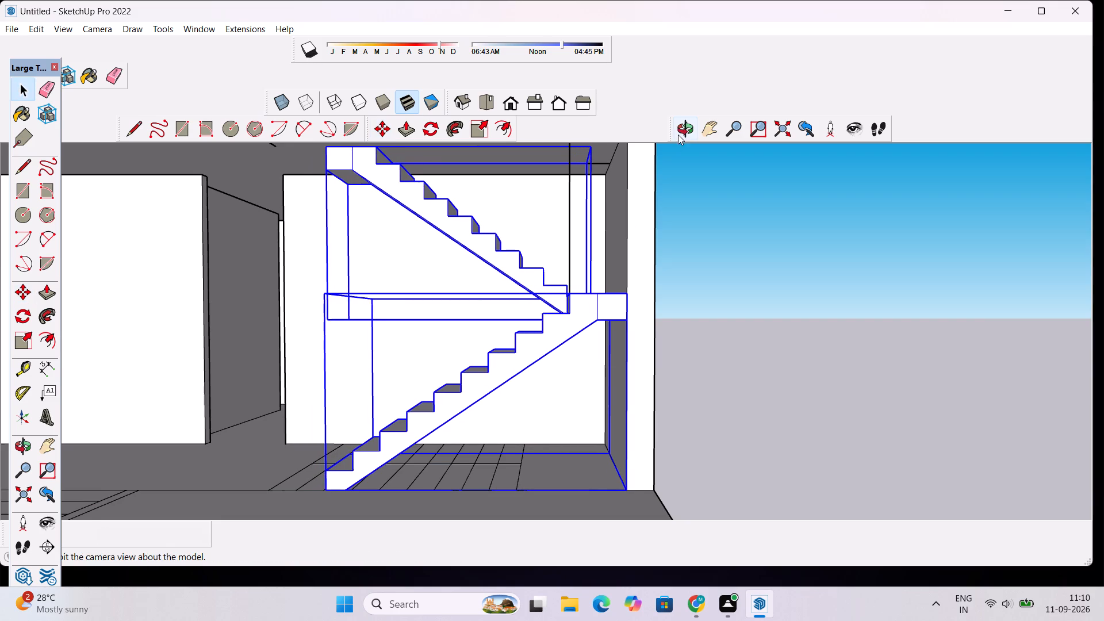
Erase the old stairwell outline from the roof slab's underside and the vertical guide line standing on the landing.
{"action": "left_click", "coordinate": [678, 134]}
{"action": "left_click_drag", "start_coordinate": [710, 204], "coordinate": [831, 269]}
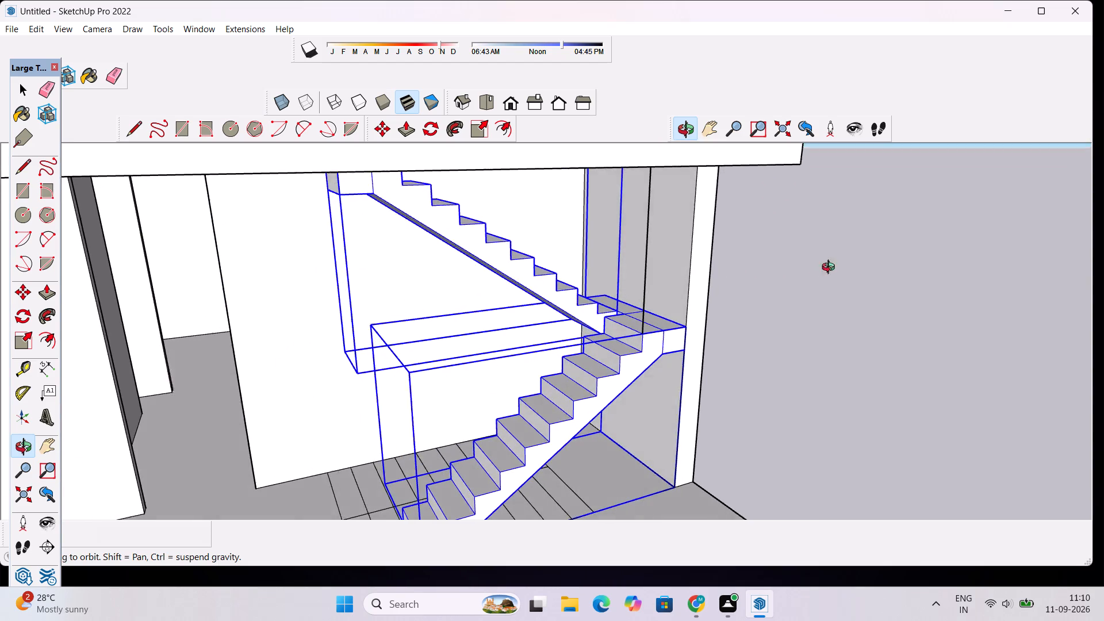
{"action": "left_click_drag", "start_coordinate": [831, 269], "coordinate": [829, 270]}
{"action": "scroll", "coordinate": [540, 259], "scroll_direction": "down", "scroll_amount": 6}
{"action": "scroll", "coordinate": [553, 350], "scroll_direction": "up", "scroll_amount": 2}
{"action": "left_click_drag", "start_coordinate": [599, 291], "coordinate": [581, 239]}
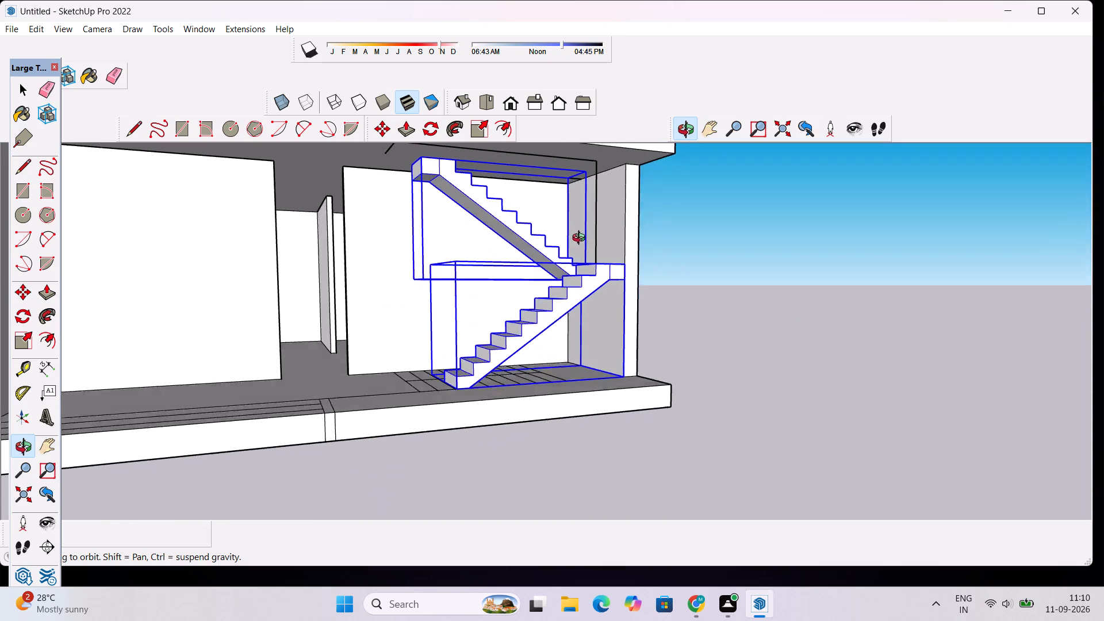
{"action": "left_click_drag", "start_coordinate": [581, 239], "coordinate": [579, 227]}
{"action": "scroll", "coordinate": [557, 267], "scroll_direction": "down", "scroll_amount": 8}
{"action": "scroll", "coordinate": [554, 186], "scroll_direction": "up", "scroll_amount": 7}
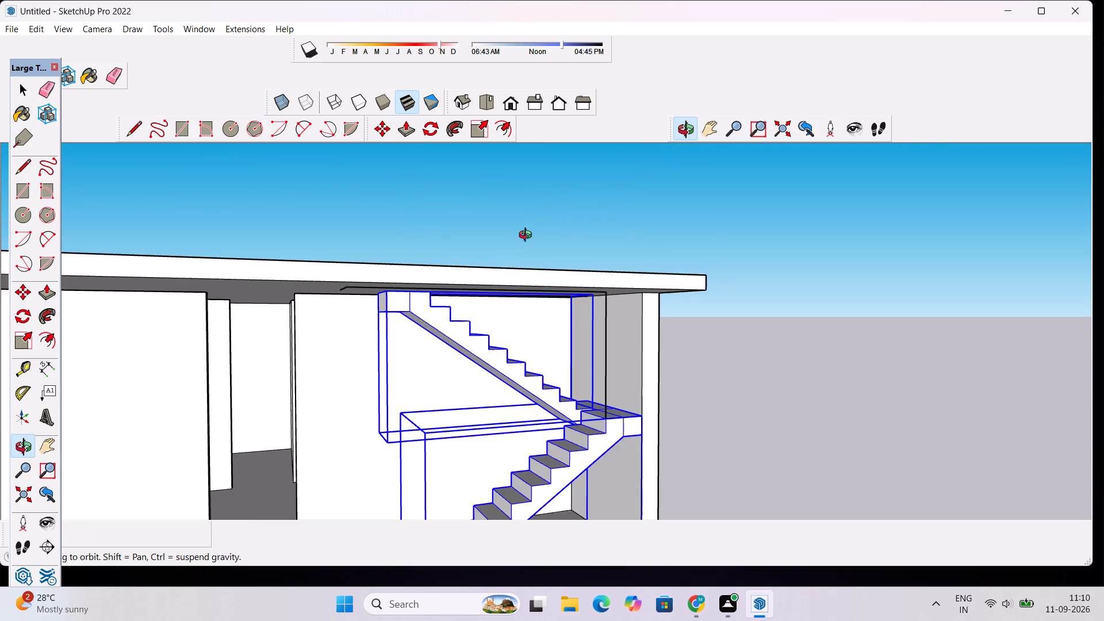
{"action": "scroll", "coordinate": [503, 255], "scroll_direction": "down", "scroll_amount": 4}
{"action": "left_click_drag", "start_coordinate": [502, 312], "coordinate": [509, 240]}
{"action": "scroll", "coordinate": [450, 248], "scroll_direction": "up", "scroll_amount": 5}
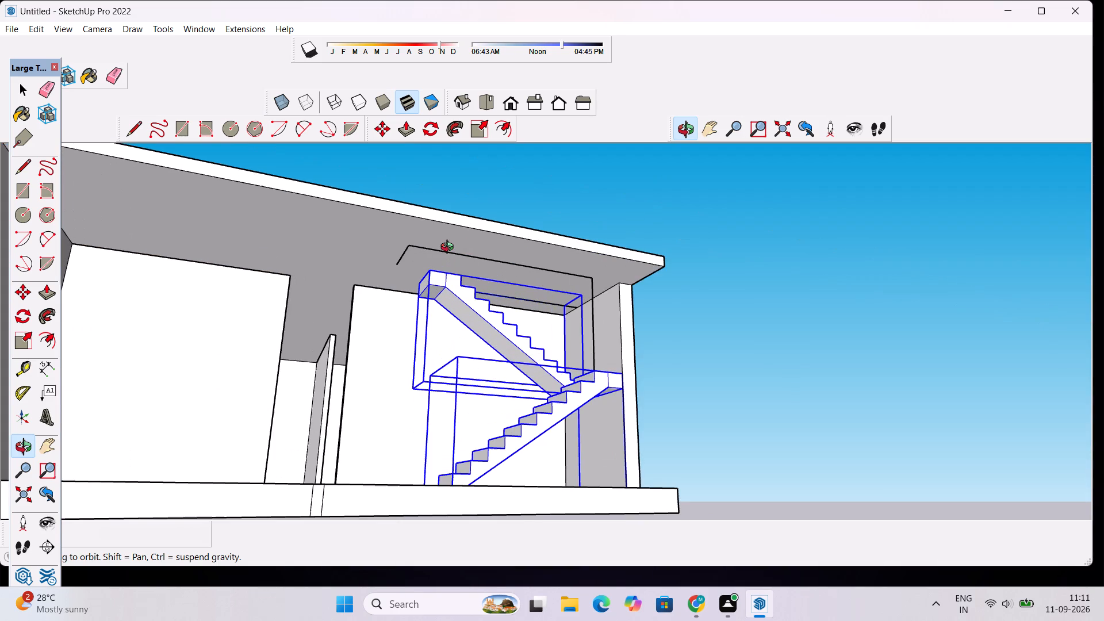
{"action": "key", "text": "e"}
{"action": "left_click_drag", "start_coordinate": [450, 242], "coordinate": [451, 257]}
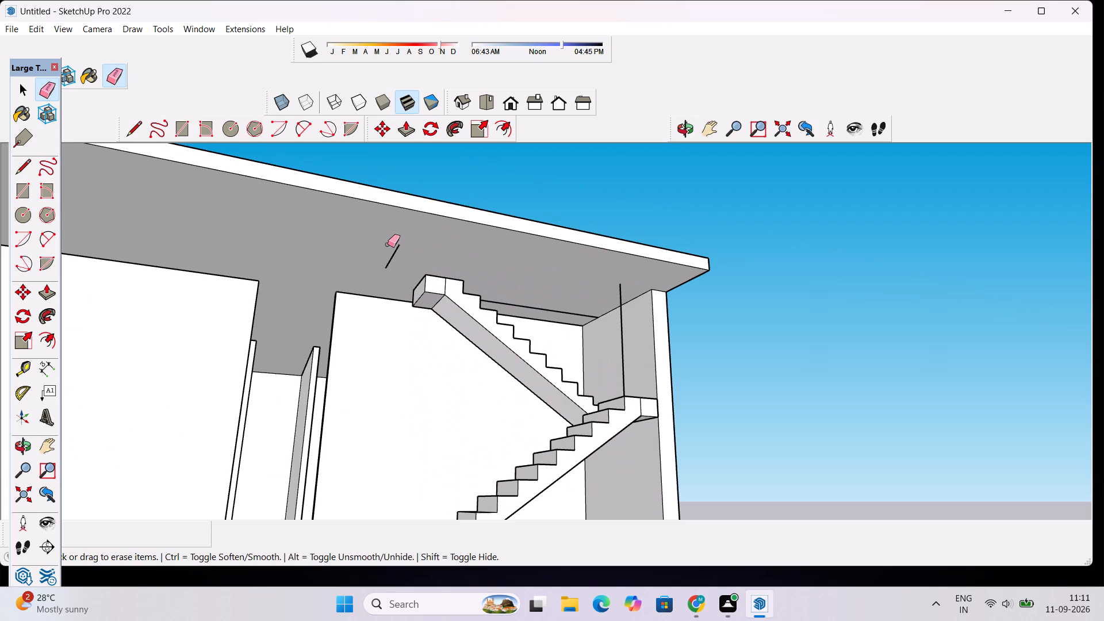
{"action": "left_click_drag", "start_coordinate": [388, 244], "coordinate": [377, 255]}
{"action": "left_click_drag", "start_coordinate": [390, 254], "coordinate": [400, 253]}
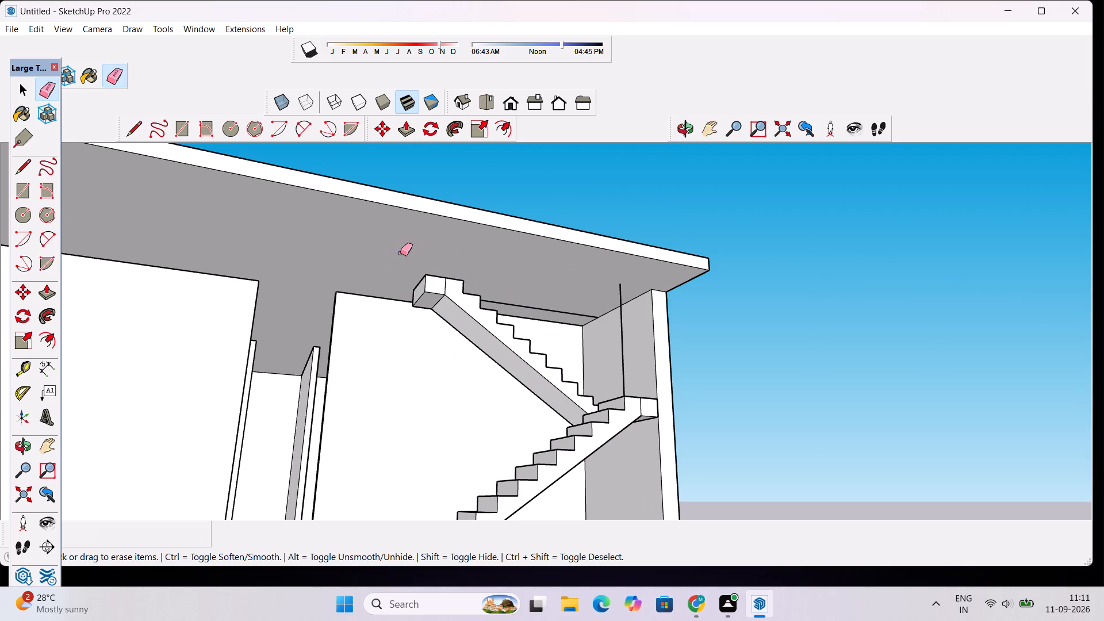
{"action": "left_click_drag", "start_coordinate": [639, 294], "coordinate": [626, 318]}
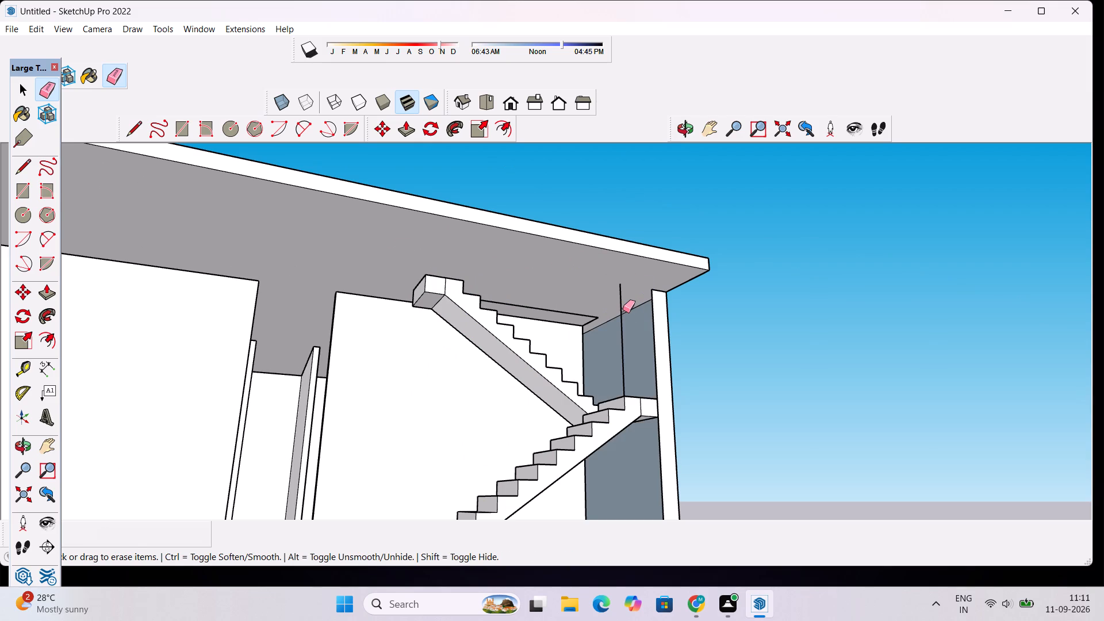
{"action": "key", "text": "ctrl+z"}
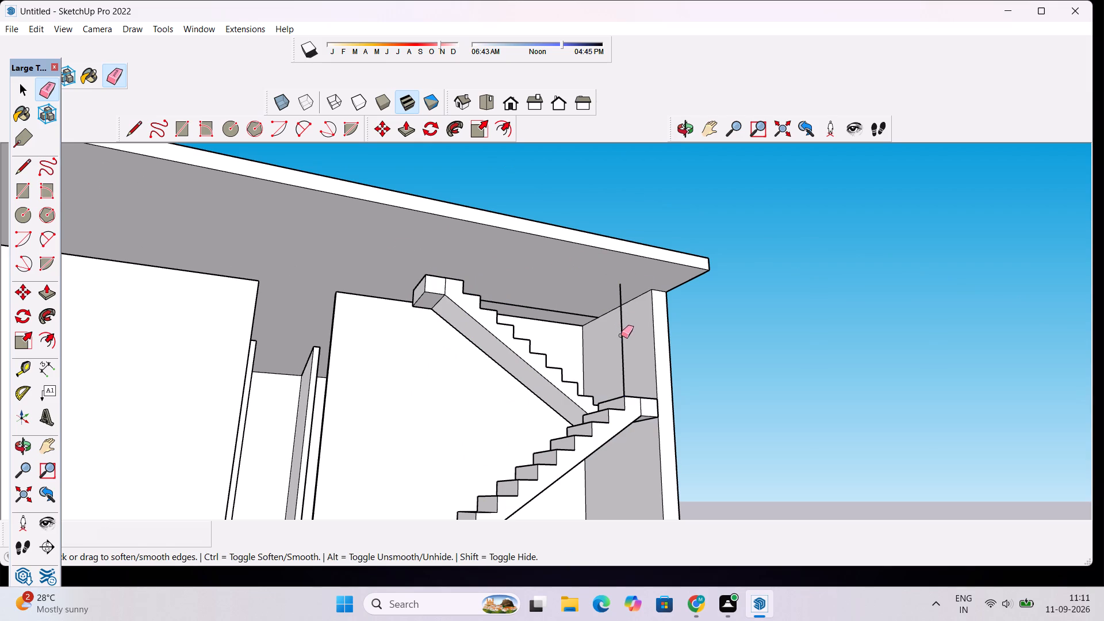
{"action": "left_click", "coordinate": [621, 335]}
{"action": "scroll", "coordinate": [507, 275], "scroll_direction": "up", "scroll_amount": 3}
Examine the staircase's fit against the side wall and roof slab from the front, below and above.
{"action": "left_click", "coordinate": [680, 134]}
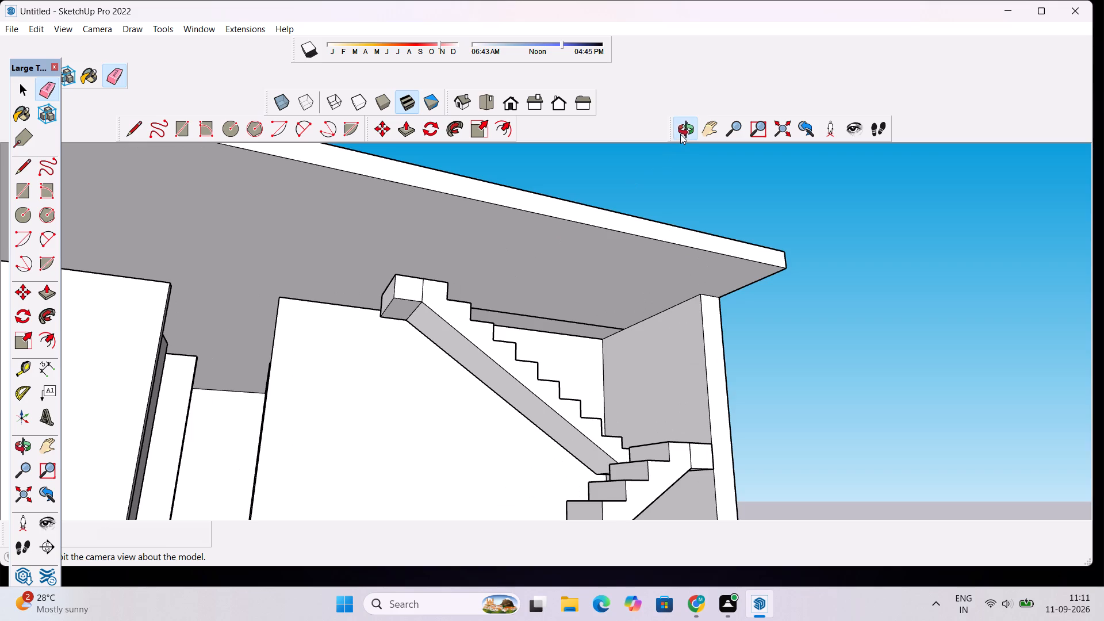
{"action": "left_click_drag", "start_coordinate": [758, 286], "coordinate": [626, 296]}
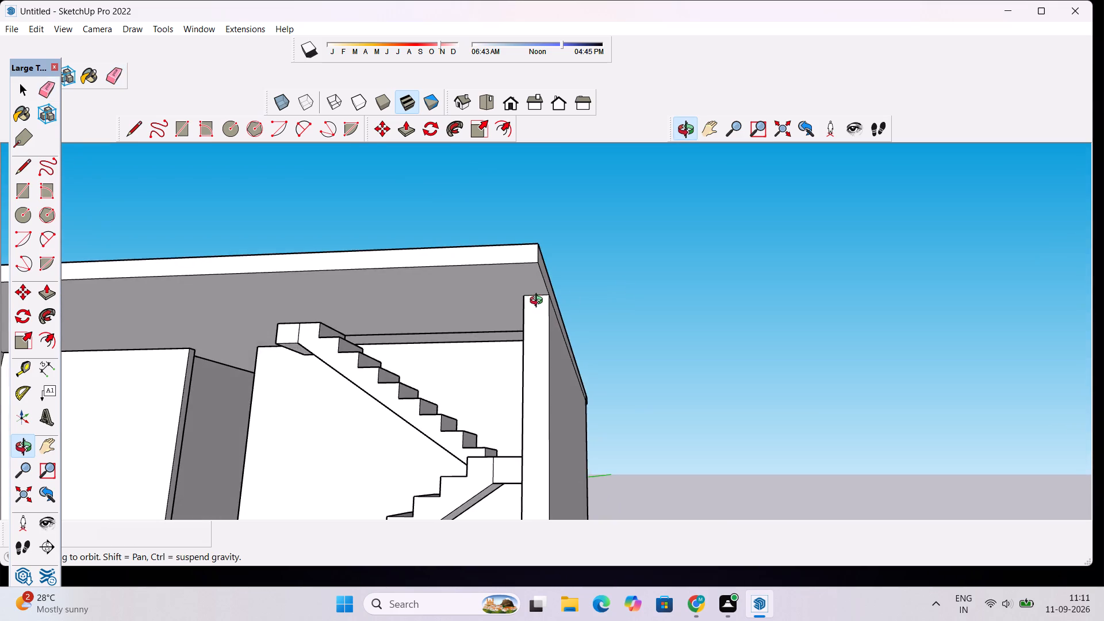
{"action": "scroll", "coordinate": [539, 302], "scroll_direction": "down", "scroll_amount": 5}
{"action": "left_click_drag", "start_coordinate": [535, 298], "coordinate": [581, 284]}
{"action": "left_click_drag", "start_coordinate": [579, 304], "coordinate": [580, 353]}
{"action": "scroll", "coordinate": [581, 354], "scroll_direction": "down", "scroll_amount": 20}
{"action": "scroll", "coordinate": [581, 354], "scroll_direction": "down", "scroll_amount": 14}
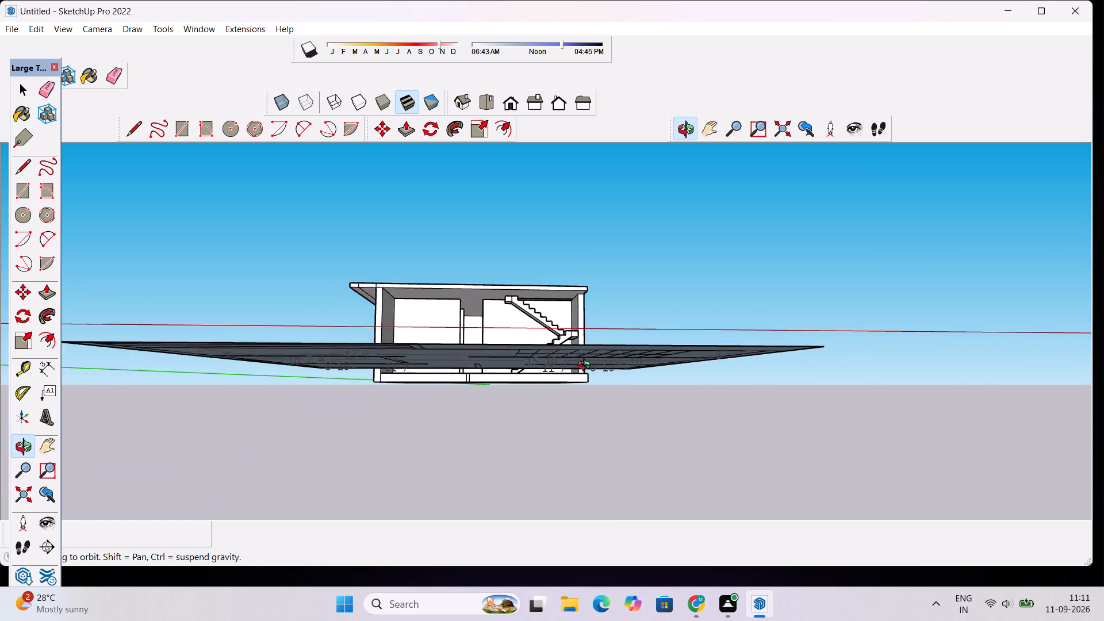
{"action": "scroll", "coordinate": [586, 367], "scroll_direction": "down", "scroll_amount": 6}
{"action": "scroll", "coordinate": [561, 303], "scroll_direction": "up", "scroll_amount": 6}
{"action": "left_click_drag", "start_coordinate": [571, 285], "coordinate": [469, 450]}
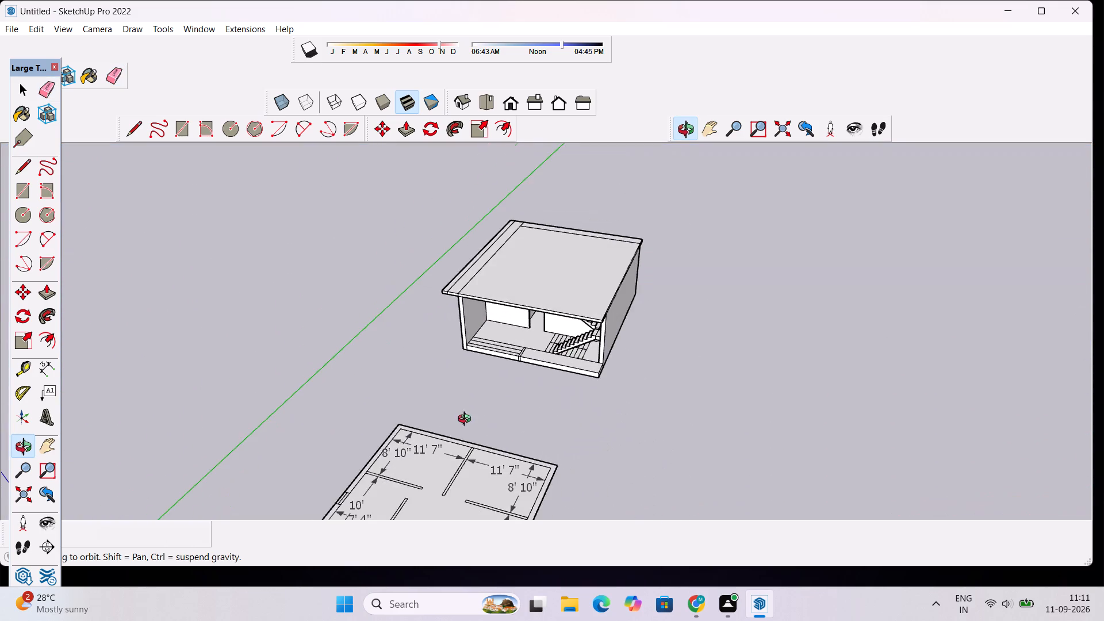
{"action": "scroll", "coordinate": [559, 286], "scroll_direction": "up", "scroll_amount": 5}
{"action": "left_click_drag", "start_coordinate": [536, 336], "coordinate": [643, 393]}
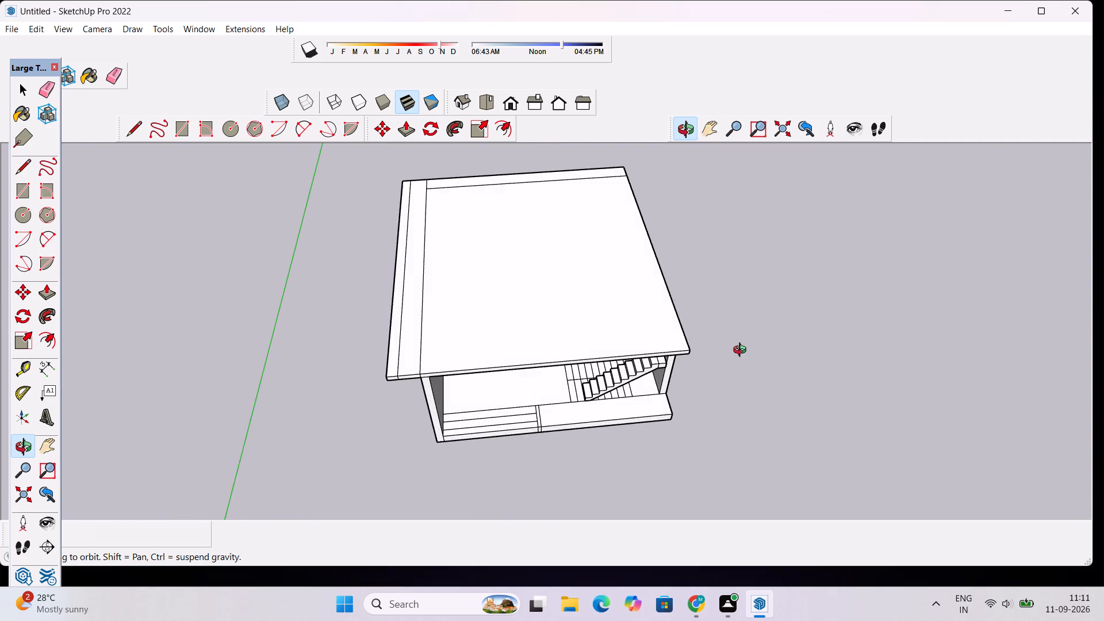
{"action": "scroll", "coordinate": [742, 352], "scroll_direction": "up", "scroll_amount": 5}
{"action": "scroll", "coordinate": [685, 385], "scroll_direction": "up", "scroll_amount": 3}
{"action": "left_click_drag", "start_coordinate": [571, 431], "coordinate": [505, 261]}
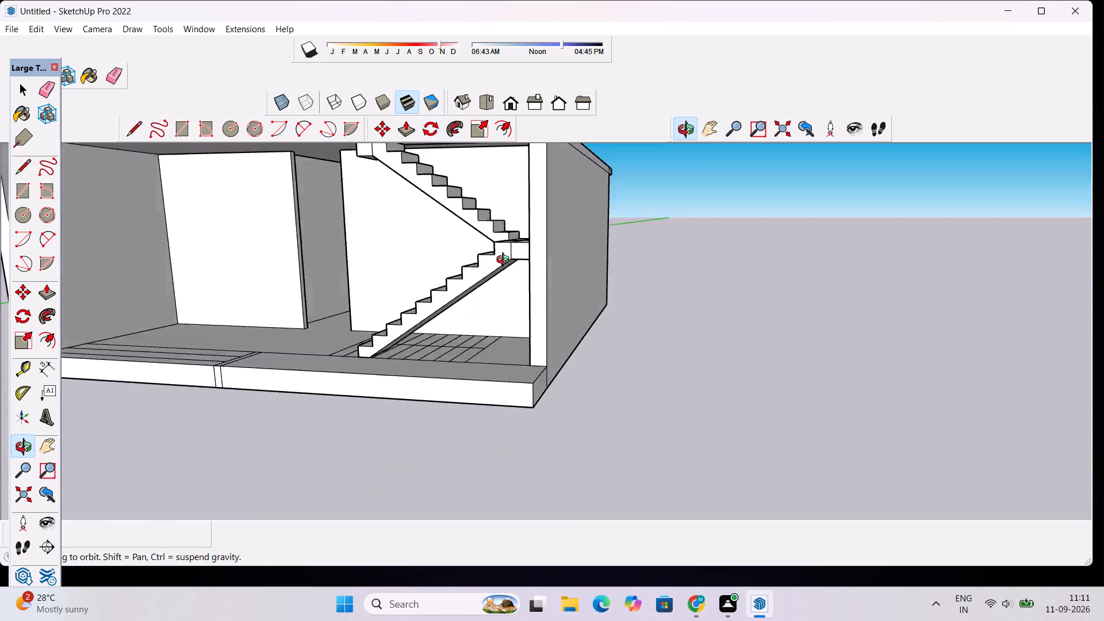
{"action": "left_click_drag", "start_coordinate": [505, 261], "coordinate": [550, 271]}
{"action": "scroll", "coordinate": [554, 326], "scroll_direction": "down", "scroll_amount": 6}
{"action": "scroll", "coordinate": [532, 255], "scroll_direction": "up", "scroll_amount": 6}
Draw a vertical line from the landing's front corner at the side wall about 4' 8" to the slab's underside, continuing 6 3/4" to its top.
{"action": "left_click_drag", "start_coordinate": [384, 173], "coordinate": [402, 168]}
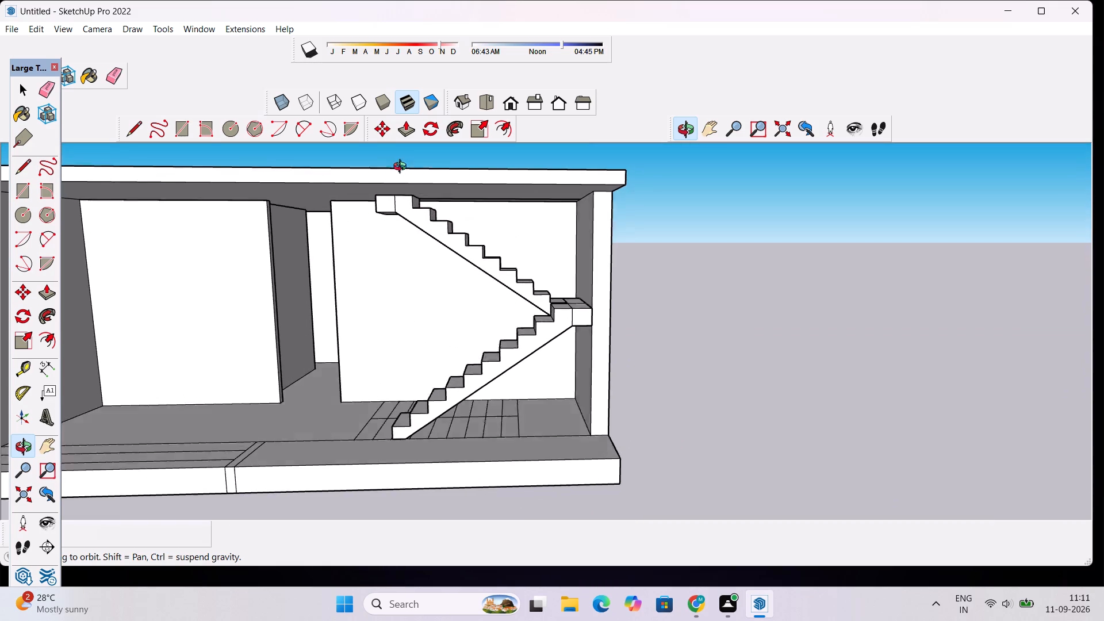
{"action": "left_click_drag", "start_coordinate": [402, 168], "coordinate": [537, 146]}
{"action": "scroll", "coordinate": [534, 181], "scroll_direction": "up", "scroll_amount": 4}
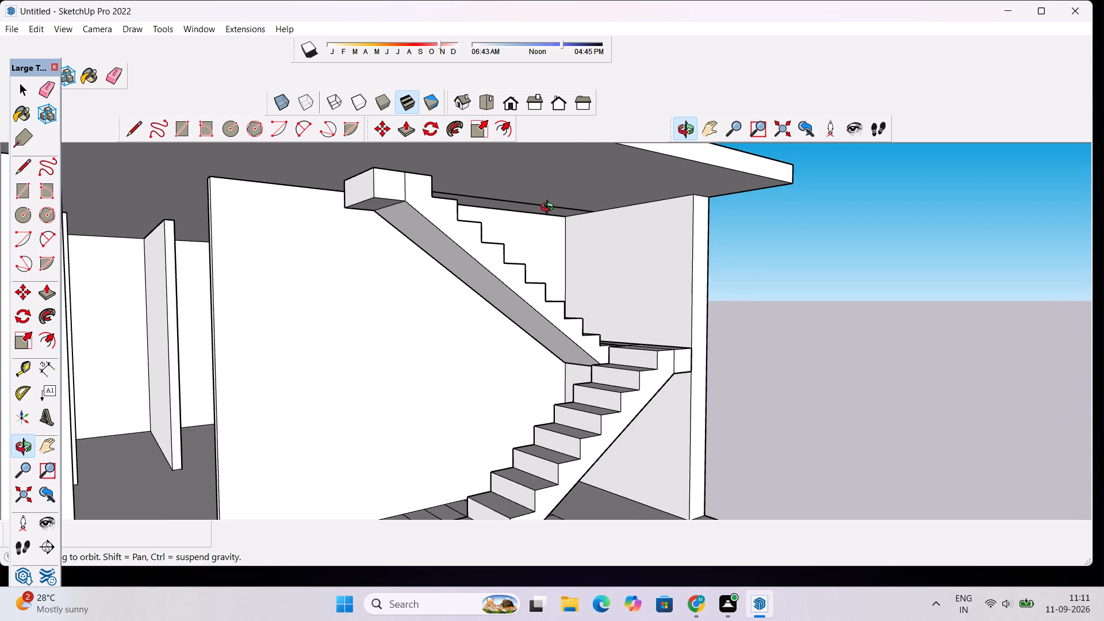
{"action": "key", "text": "l"}
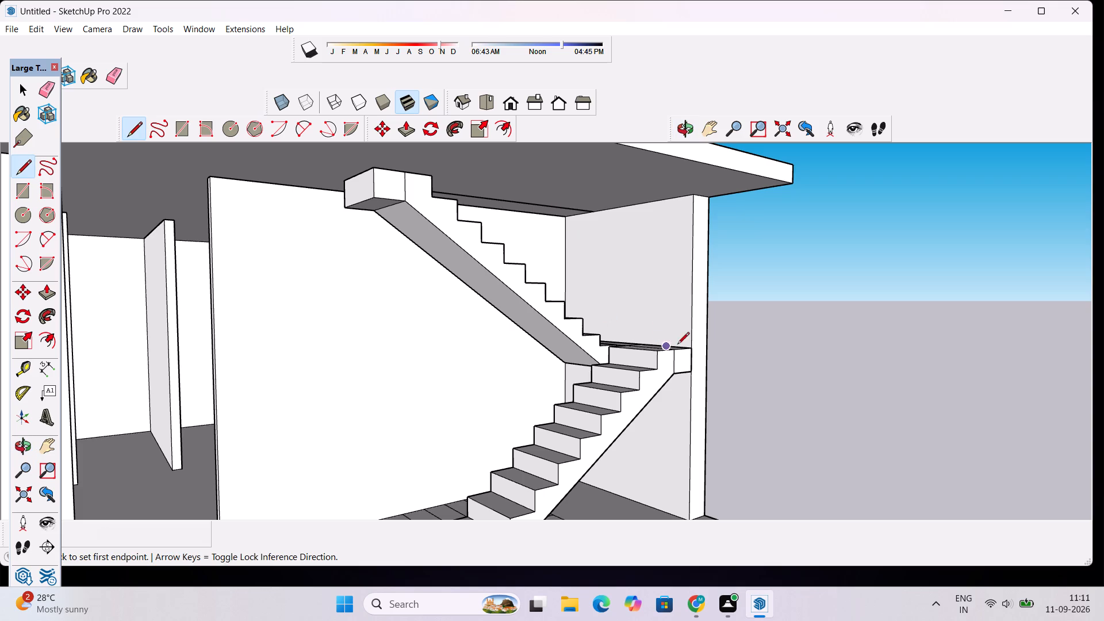
{"action": "left_click", "coordinate": [687, 348]}
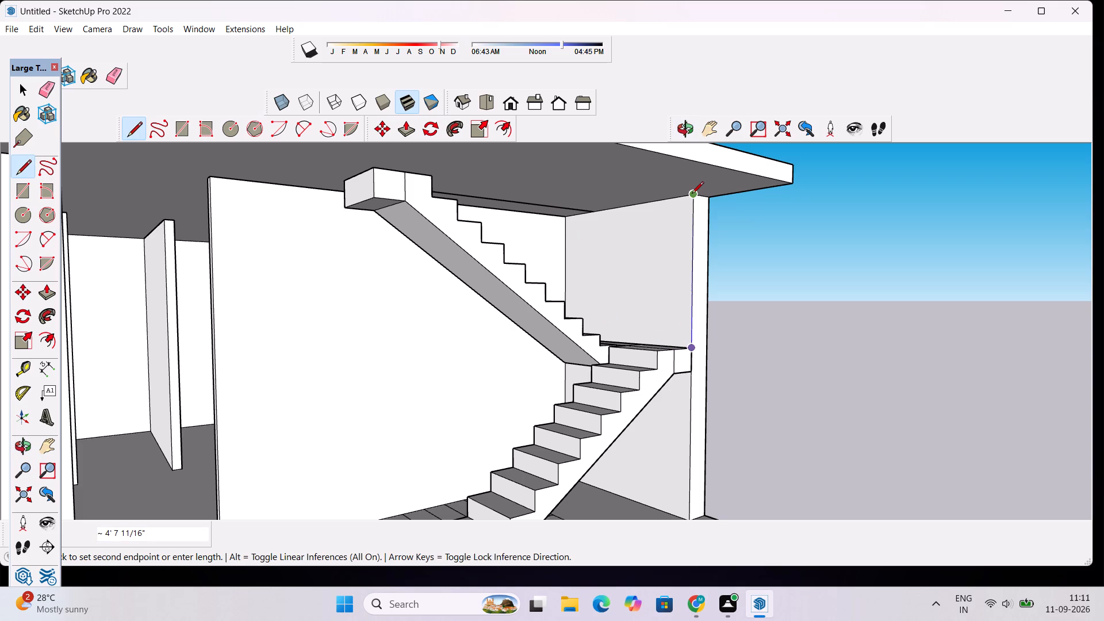
{"action": "left_click", "coordinate": [692, 194]}
{"action": "scroll", "coordinate": [692, 194], "scroll_direction": "down", "scroll_amount": 8}
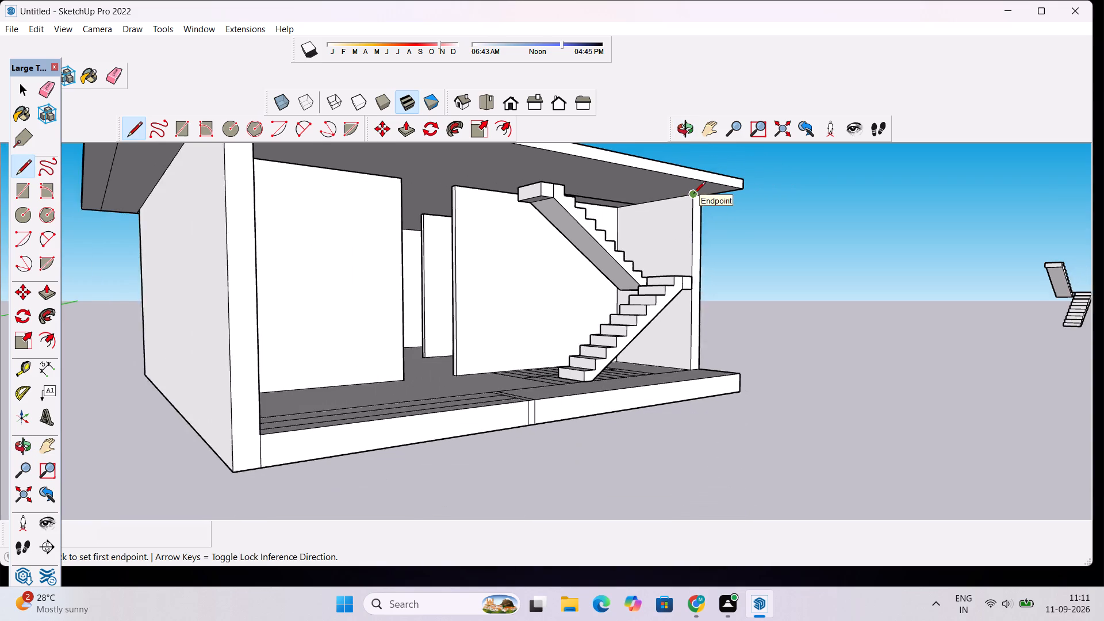
{"action": "left_click", "coordinate": [693, 194]}
{"action": "scroll", "coordinate": [697, 160], "scroll_direction": "up", "scroll_amount": 5}
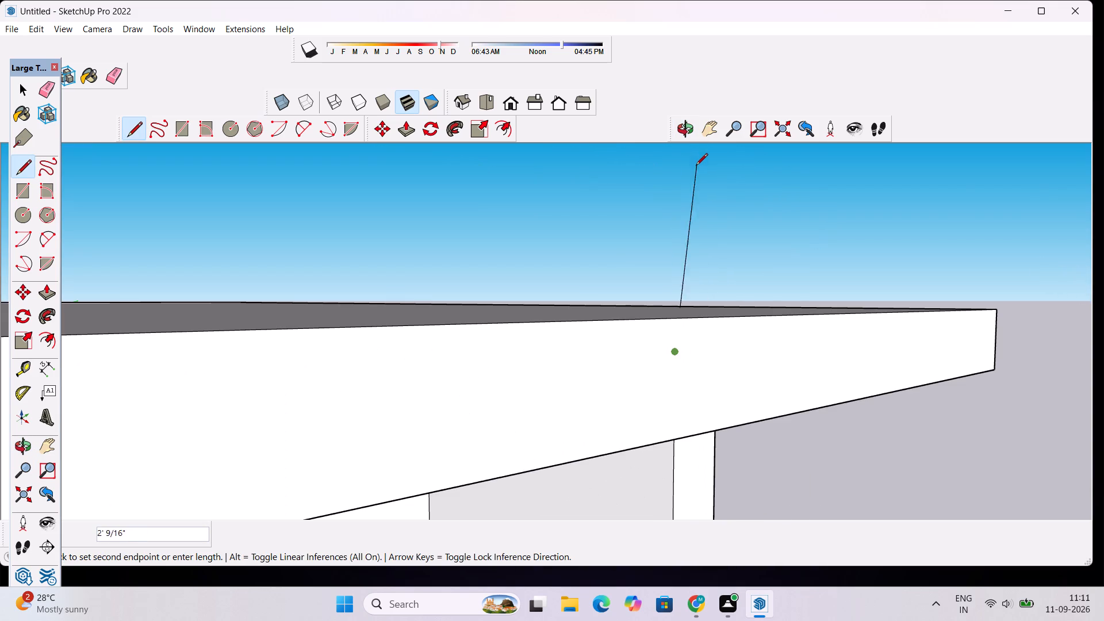
{"action": "left_click", "coordinate": [673, 308]}
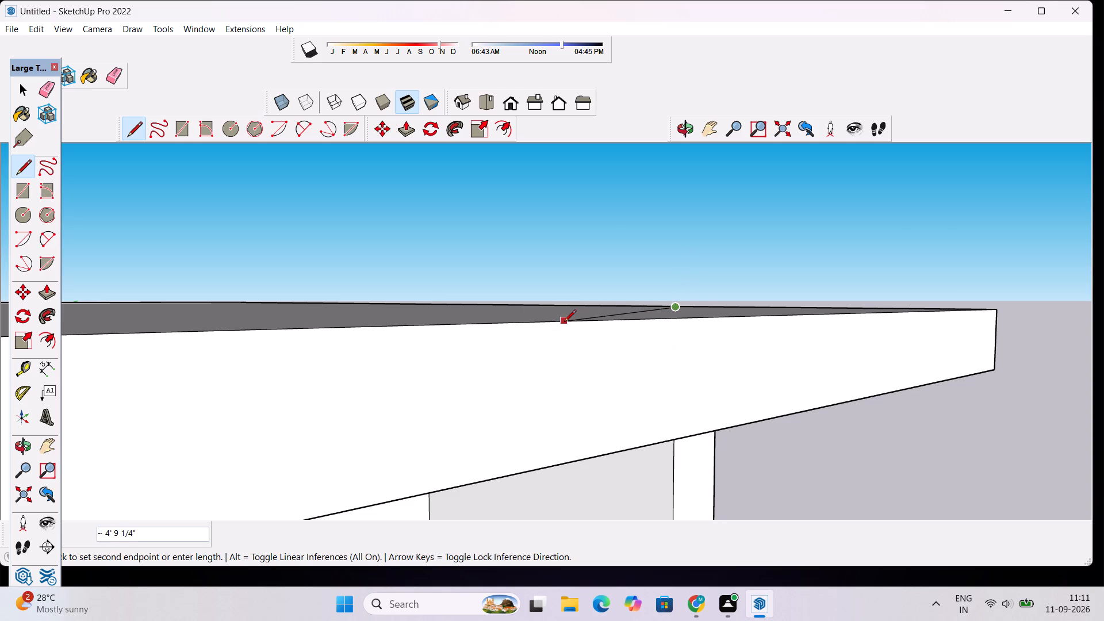
Draw a 9' line along the red axis on the roof slab's top face, starting above the landing's front corner.
{"action": "scroll", "coordinate": [564, 323], "scroll_direction": "down", "scroll_amount": 5}
{"action": "scroll", "coordinate": [472, 310], "scroll_direction": "down", "scroll_amount": 4}
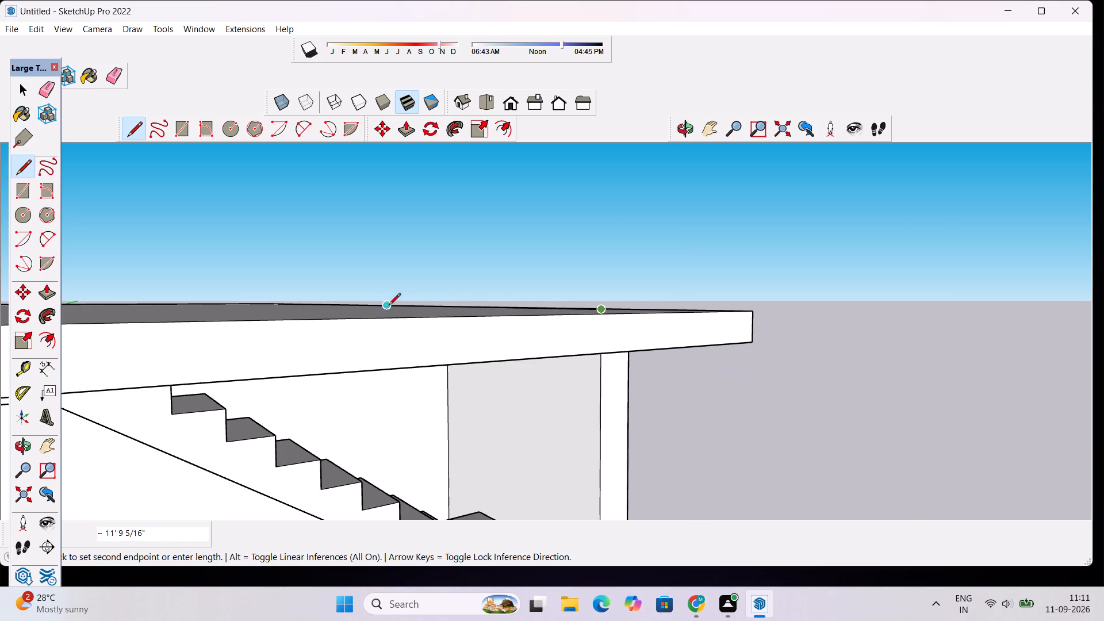
{"action": "scroll", "coordinate": [369, 319], "scroll_direction": "down", "scroll_amount": 1}
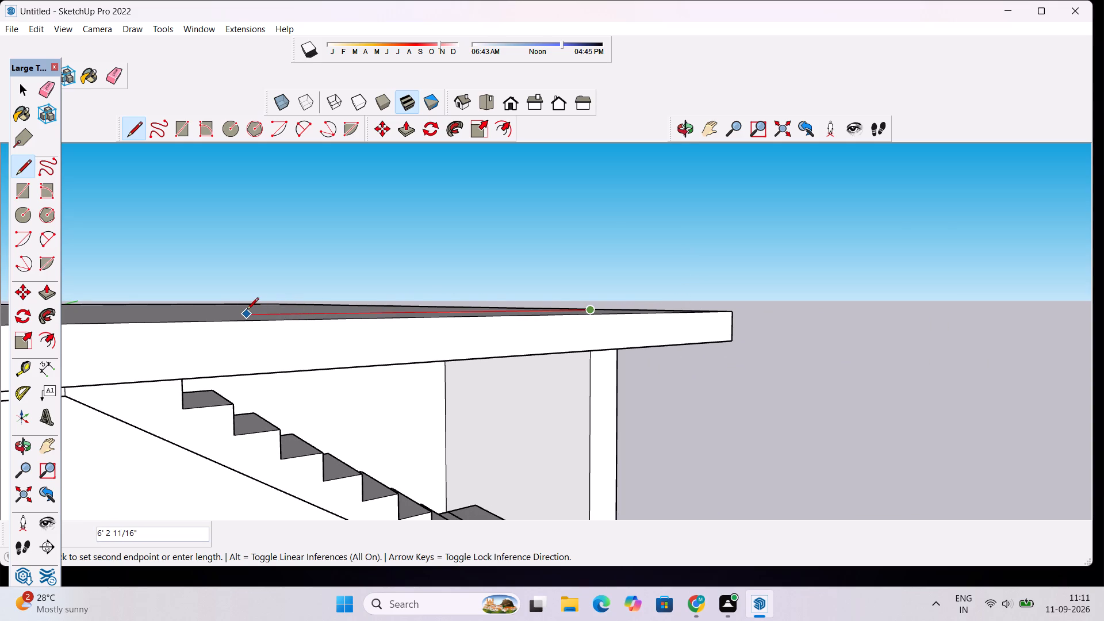
{"action": "type", "text": "9'"}
{"action": "key", "text": "Return"}
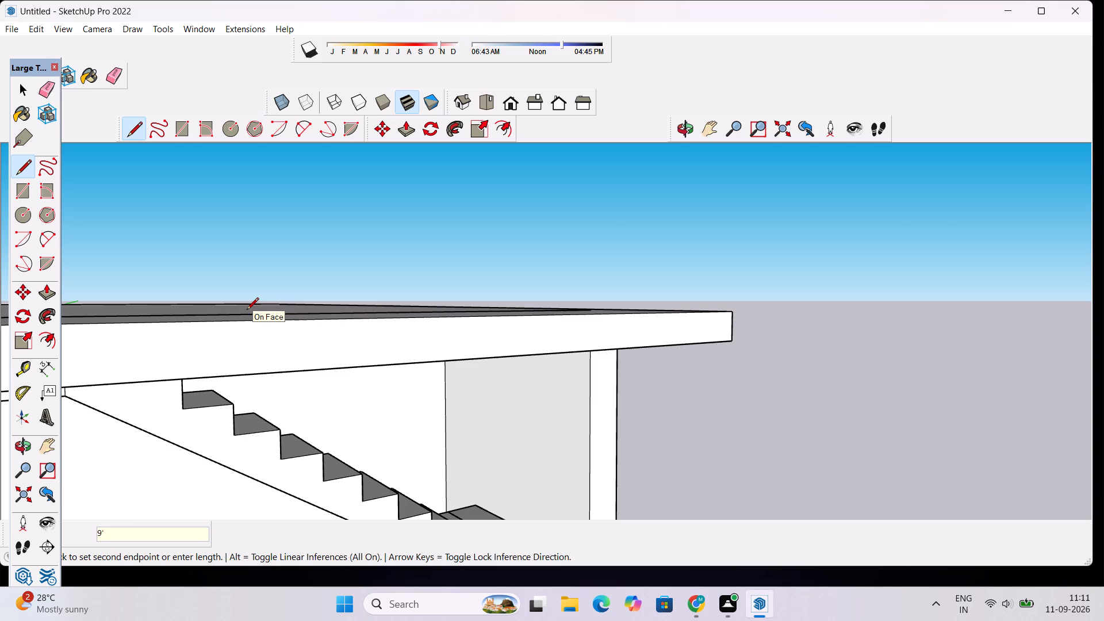
{"action": "scroll", "coordinate": [246, 313], "scroll_direction": "down", "scroll_amount": 7}
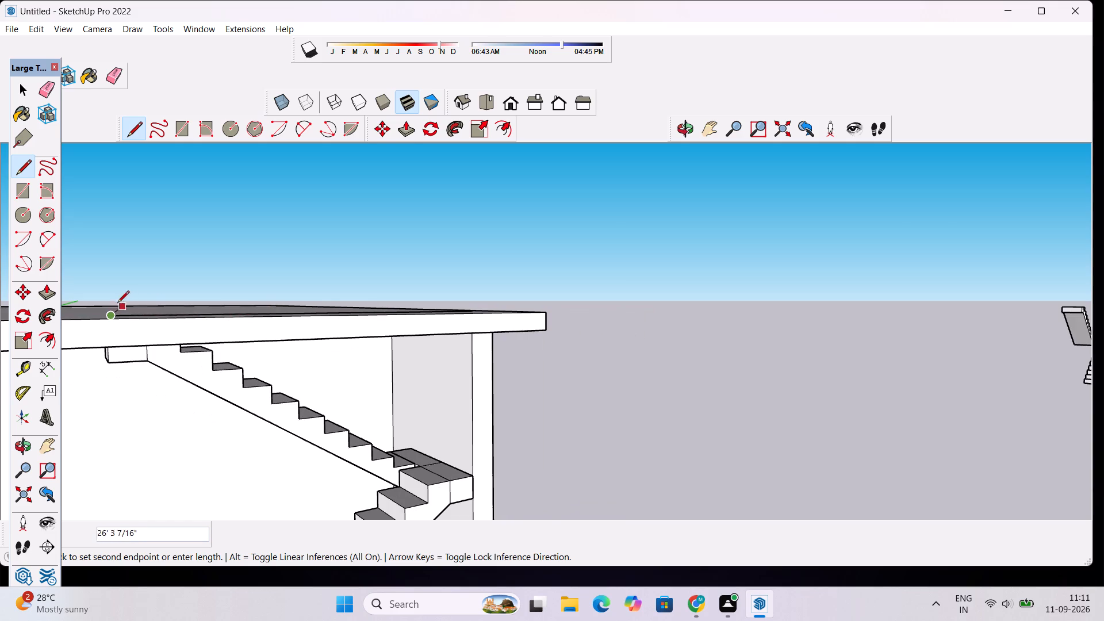
{"action": "scroll", "coordinate": [106, 301], "scroll_direction": "up", "scroll_amount": 5}
{"action": "scroll", "coordinate": [106, 306], "scroll_direction": "down", "scroll_amount": 5}
{"action": "scroll", "coordinate": [106, 306], "scroll_direction": "up", "scroll_amount": 6}
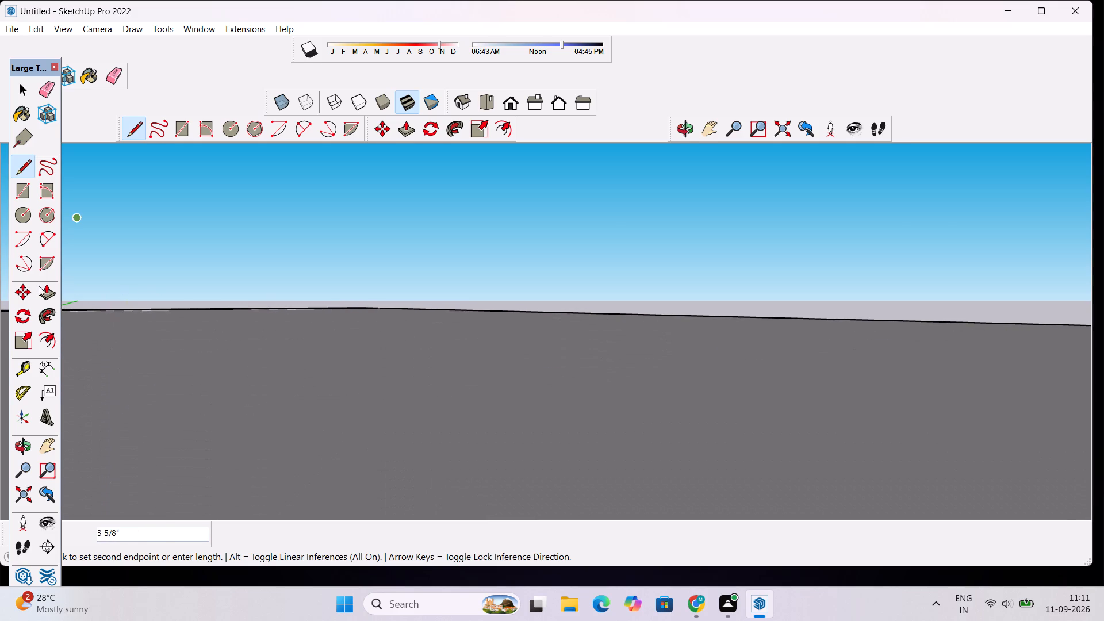
{"action": "scroll", "coordinate": [62, 269], "scroll_direction": "down", "scroll_amount": 8}
{"action": "scroll", "coordinate": [205, 269], "scroll_direction": "down", "scroll_amount": 10}
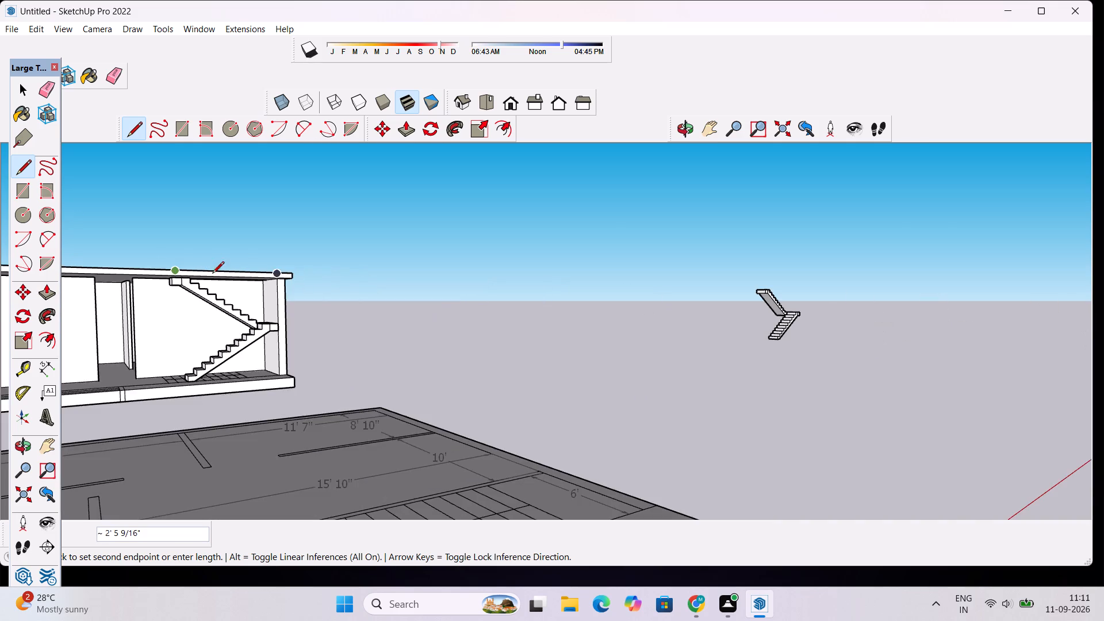
{"action": "scroll", "coordinate": [234, 302], "scroll_direction": "down", "scroll_amount": 4}
{"action": "scroll", "coordinate": [242, 309], "scroll_direction": "up", "scroll_amount": 6}
{"action": "scroll", "coordinate": [131, 236], "scroll_direction": "up", "scroll_amount": 4}
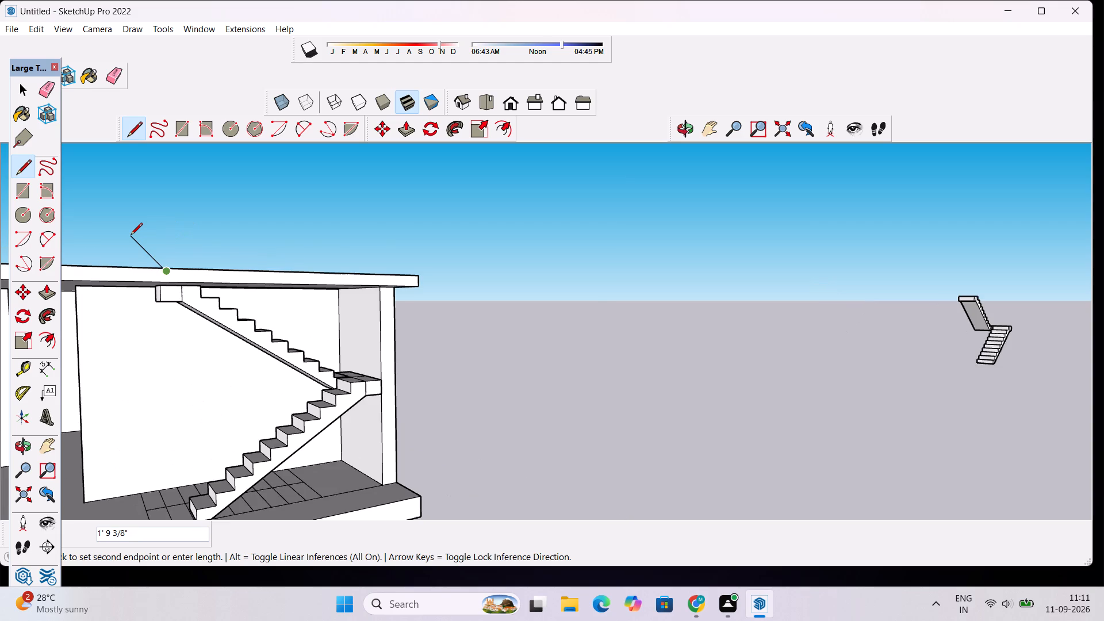
{"action": "key", "text": "space"}
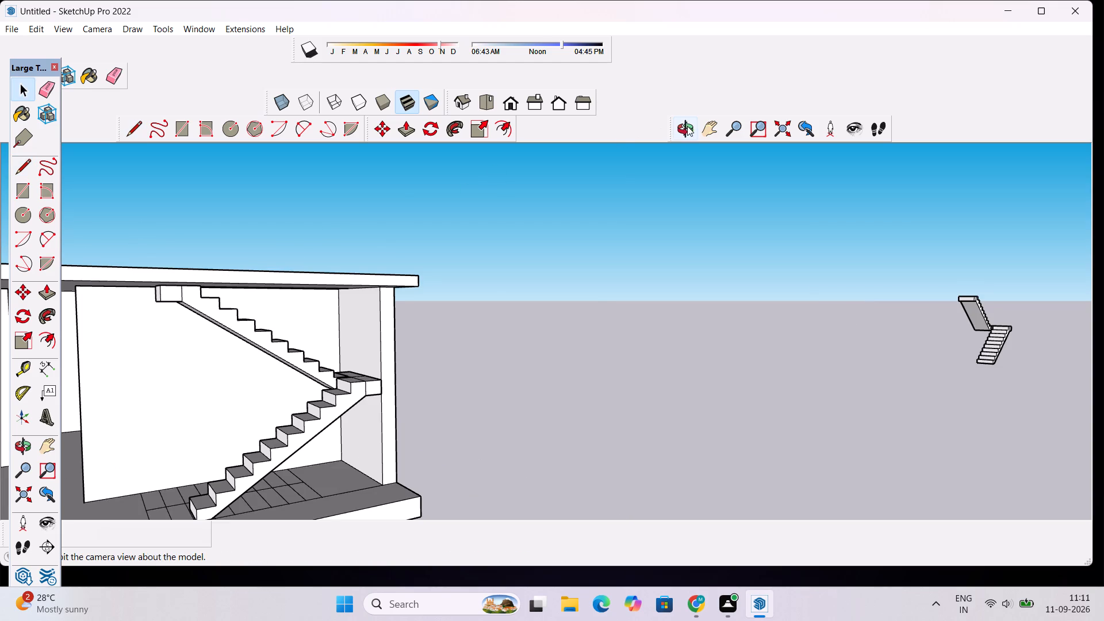
Draw a 6" vertical line from the outer corner of the staircase's top landing up to the roof slab's top face.
{"action": "left_click", "coordinate": [687, 126]}
{"action": "left_click_drag", "start_coordinate": [692, 204], "coordinate": [547, 356]}
{"action": "left_click_drag", "start_coordinate": [351, 421], "coordinate": [516, 385]}
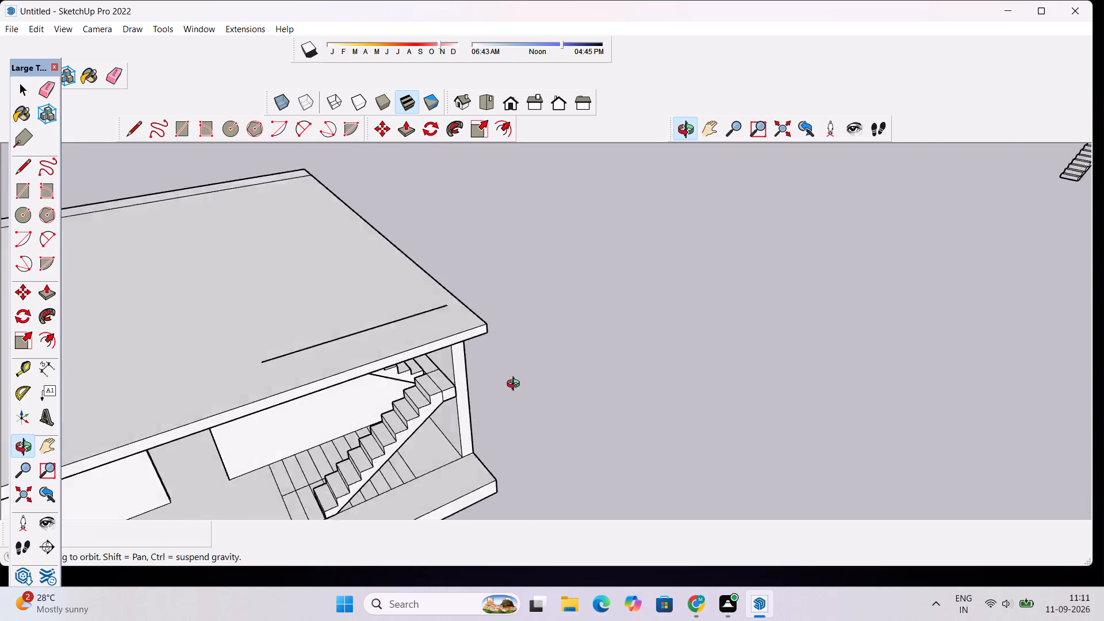
{"action": "left_click_drag", "start_coordinate": [516, 385], "coordinate": [540, 281]}
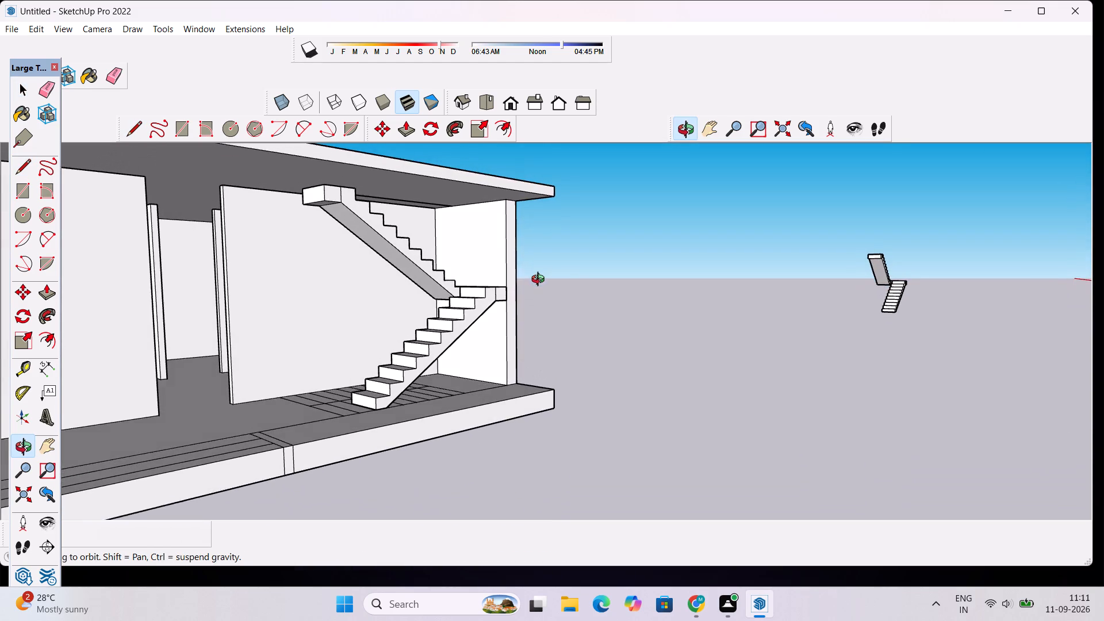
{"action": "left_click_drag", "start_coordinate": [540, 281], "coordinate": [540, 281]}
{"action": "scroll", "coordinate": [327, 223], "scroll_direction": "up", "scroll_amount": 3}
{"action": "scroll", "coordinate": [327, 223], "scroll_direction": "down", "scroll_amount": 7}
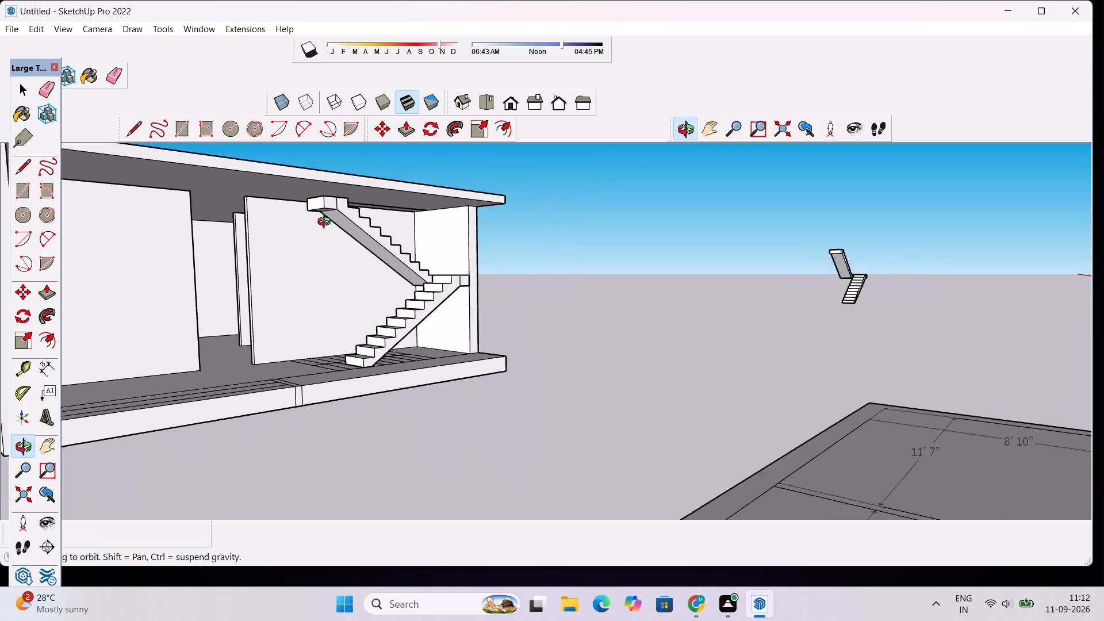
{"action": "scroll", "coordinate": [327, 223], "scroll_direction": "down", "scroll_amount": 1}
{"action": "left_click_drag", "start_coordinate": [327, 223], "coordinate": [410, 263]}
{"action": "scroll", "coordinate": [316, 224], "scroll_direction": "up", "scroll_amount": 4}
{"action": "left_click_drag", "start_coordinate": [405, 236], "coordinate": [395, 185]}
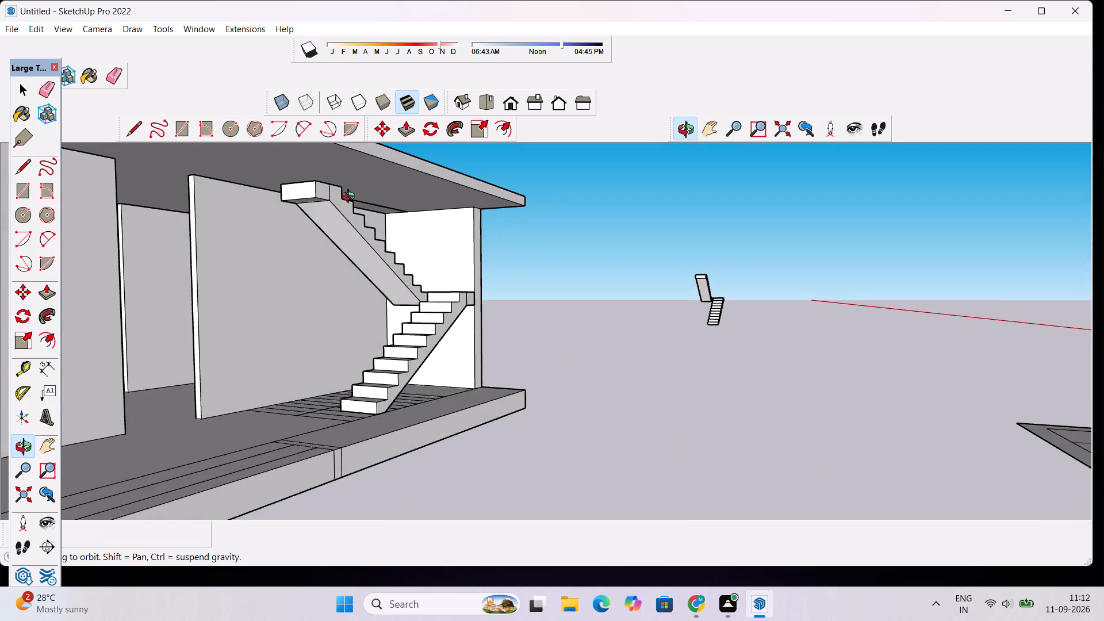
{"action": "left_click_drag", "start_coordinate": [283, 197], "coordinate": [313, 194]}
{"action": "key", "text": "l"}
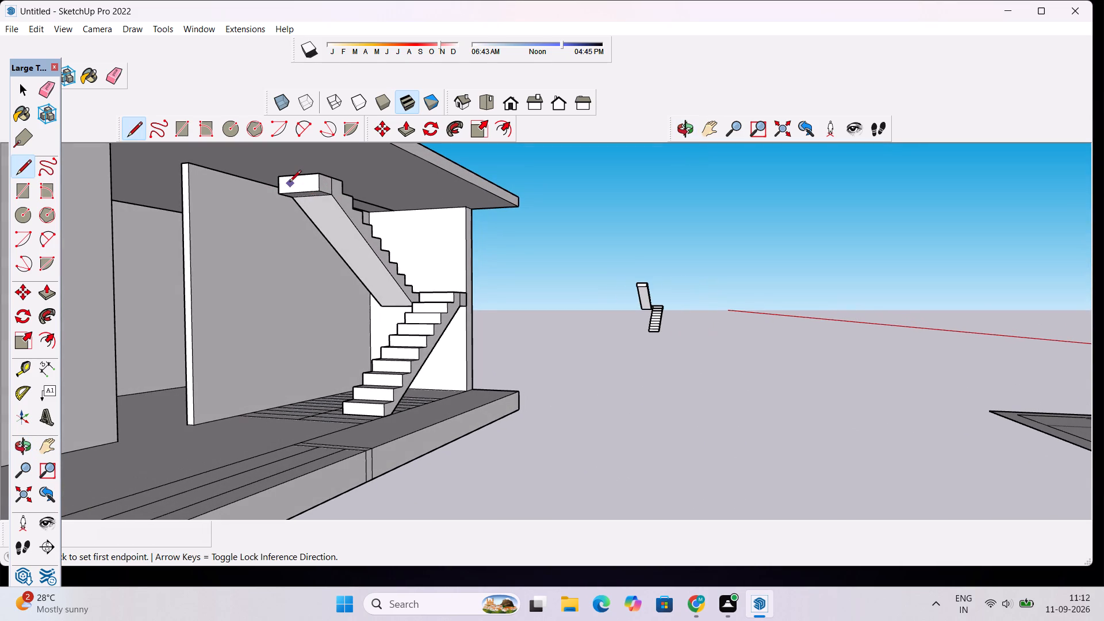
{"action": "scroll", "coordinate": [286, 179], "scroll_direction": "down", "scroll_amount": 17}
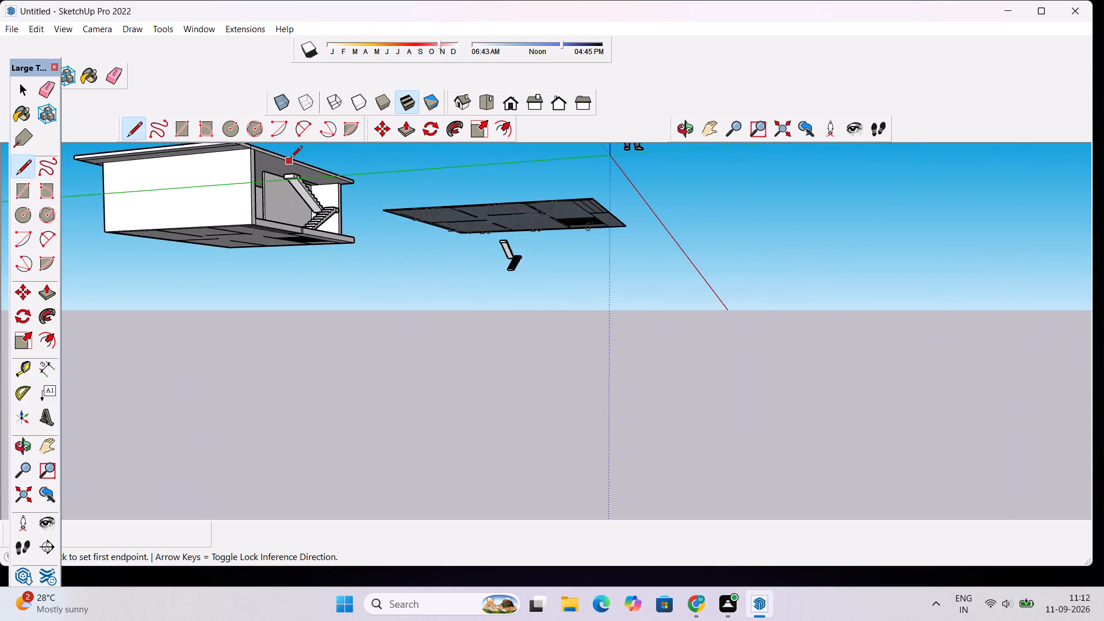
{"action": "scroll", "coordinate": [293, 152], "scroll_direction": "up", "scroll_amount": 16}
{"action": "scroll", "coordinate": [293, 152], "scroll_direction": "up", "scroll_amount": 10}
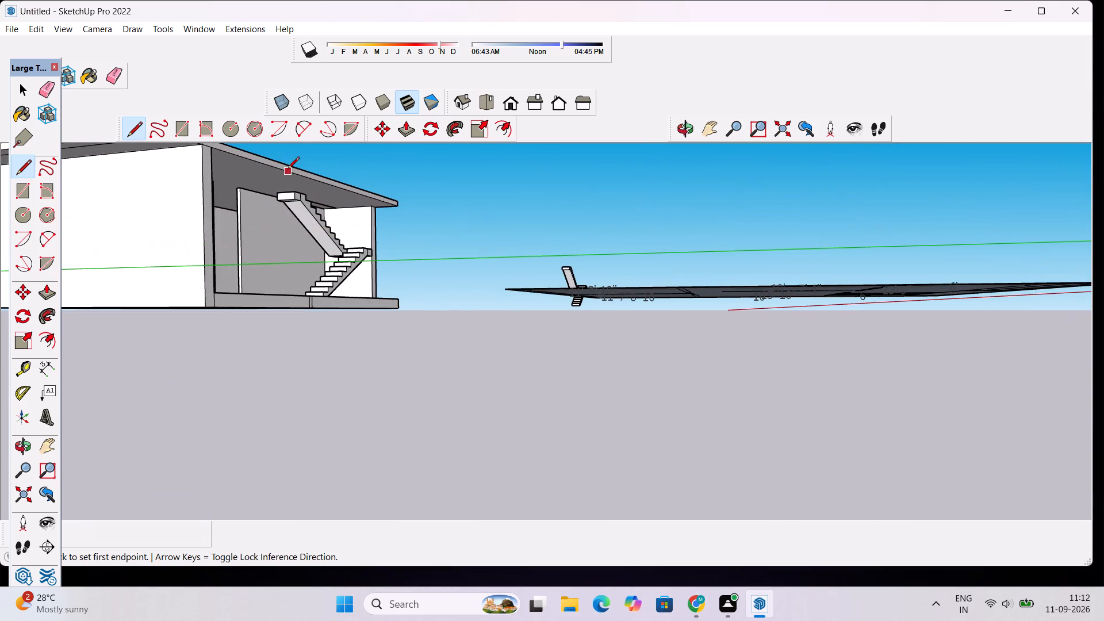
{"action": "left_click", "coordinate": [275, 192]}
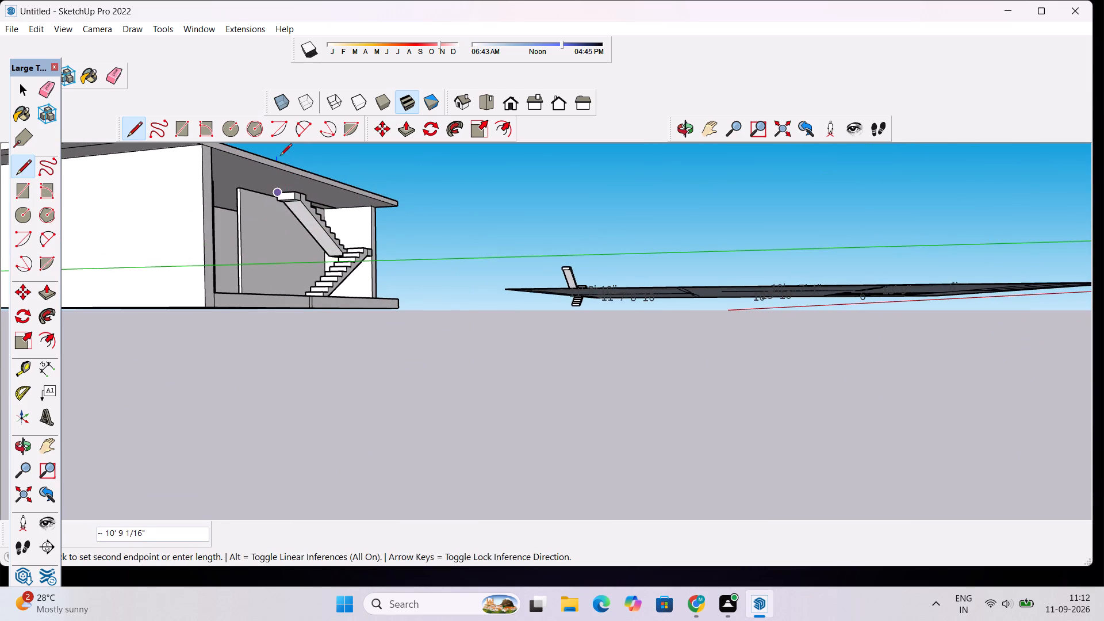
{"action": "scroll", "coordinate": [285, 159], "scroll_direction": "up", "scroll_amount": 18}
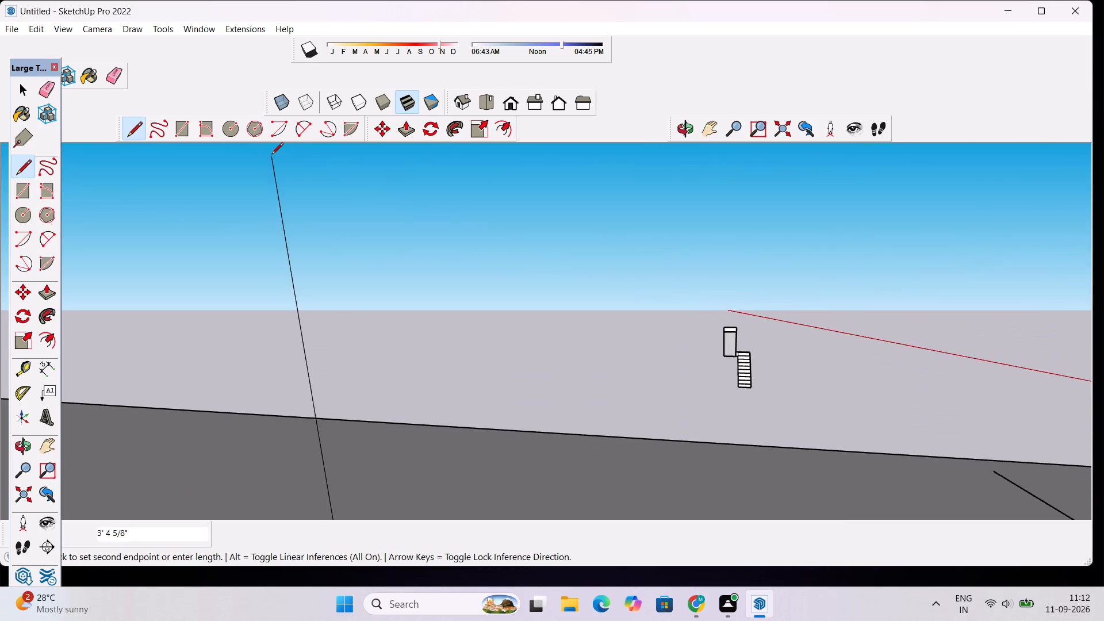
{"action": "scroll", "coordinate": [356, 193], "scroll_direction": "down", "scroll_amount": 6}
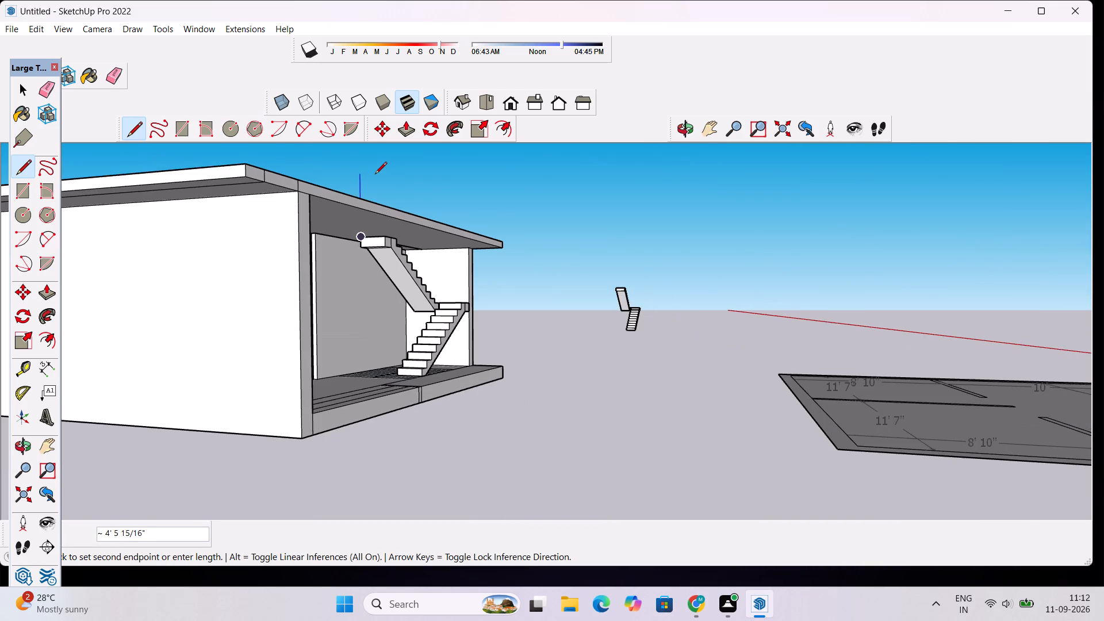
{"action": "scroll", "coordinate": [375, 175], "scroll_direction": "up", "scroll_amount": 4}
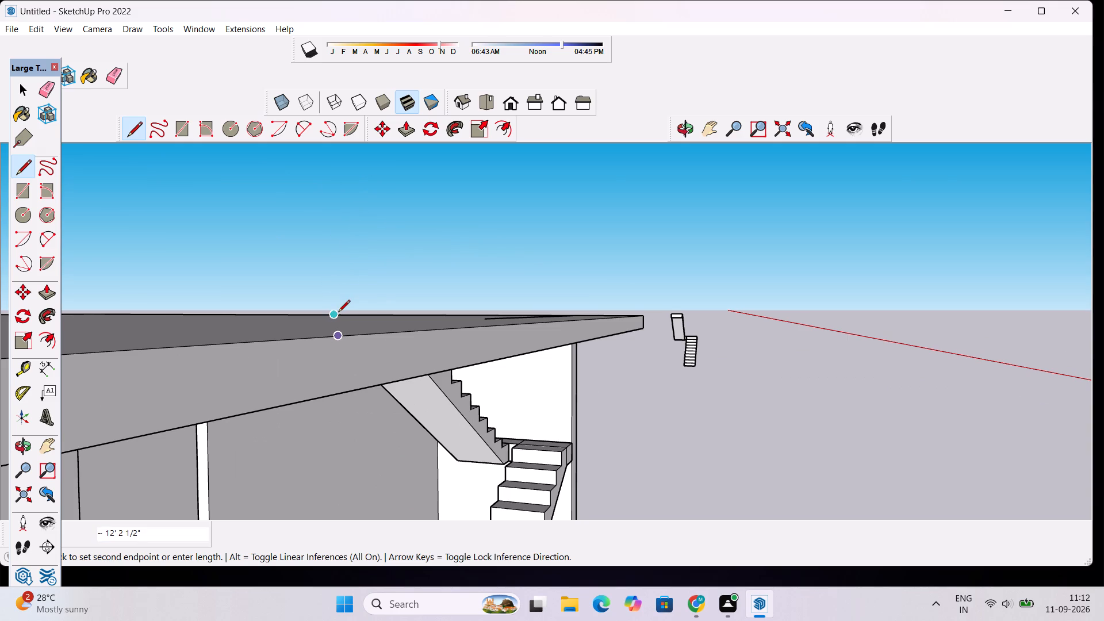
{"action": "scroll", "coordinate": [338, 315], "scroll_direction": "up", "scroll_amount": 6}
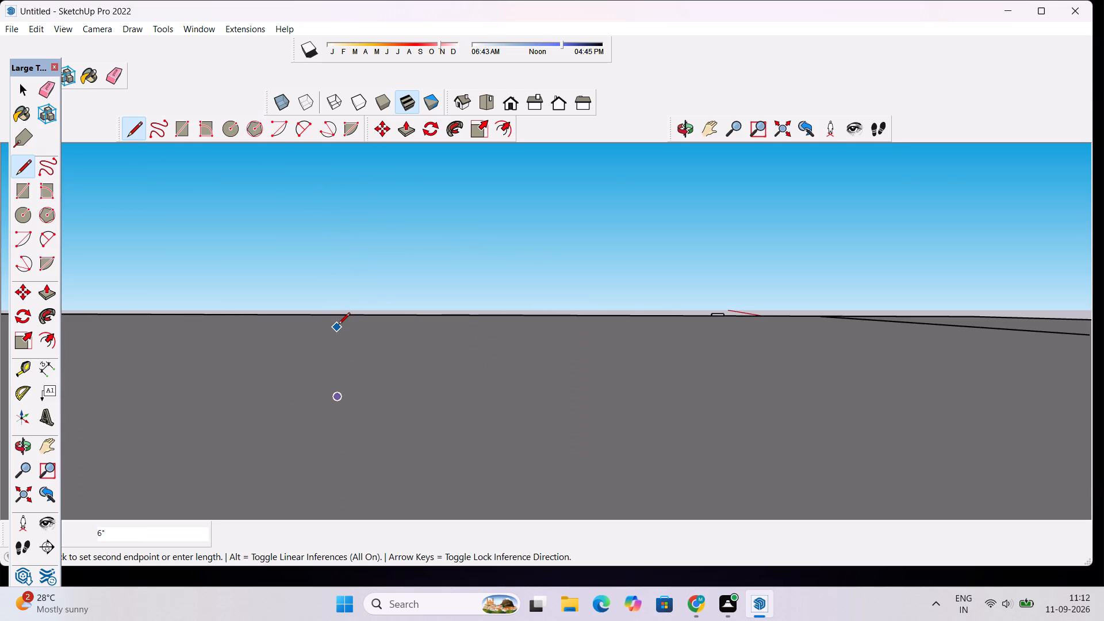
{"action": "left_click", "coordinate": [338, 325]}
Draw a 4' 5" line along the green axis on the slab's top face to the inner end of the 9' line.
{"action": "scroll", "coordinate": [390, 338], "scroll_direction": "down", "scroll_amount": 6}
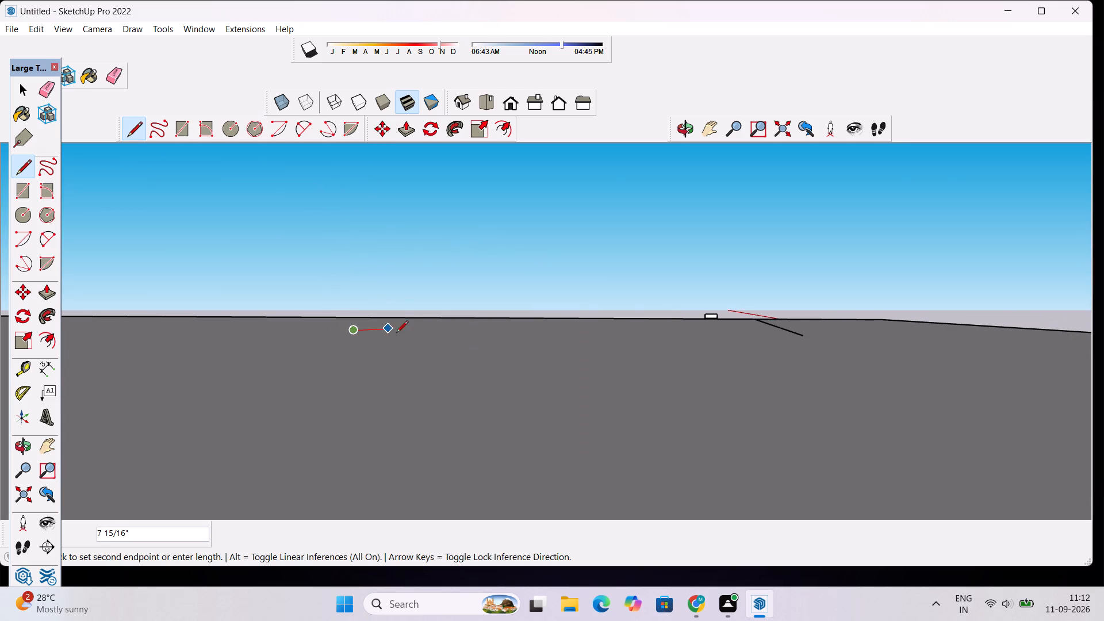
{"action": "left_click", "coordinate": [801, 337]}
{"action": "key", "text": "space"}
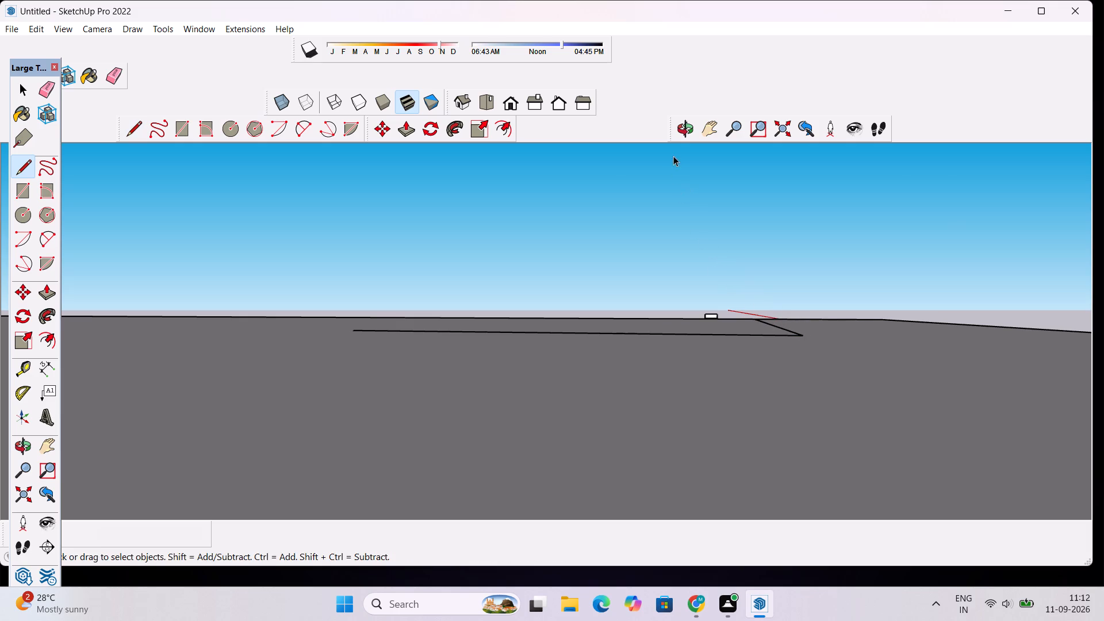
Close the stairwell outline on the slab's top with a 9' side along the red axis and a 4' 5" end side.
{"action": "left_click", "coordinate": [687, 131]}
{"action": "left_click_drag", "start_coordinate": [764, 273], "coordinate": [405, 277]}
{"action": "scroll", "coordinate": [404, 277], "scroll_direction": "down", "scroll_amount": 7}
{"action": "scroll", "coordinate": [430, 346], "scroll_direction": "up", "scroll_amount": 4}
{"action": "left_click_drag", "start_coordinate": [430, 342], "coordinate": [489, 312]}
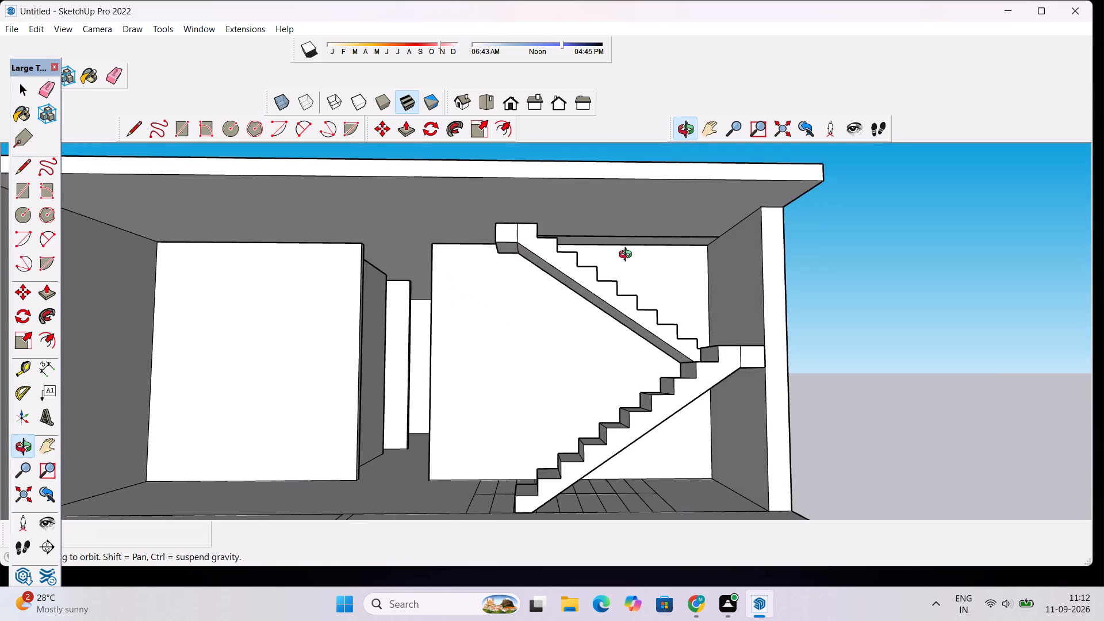
{"action": "left_click_drag", "start_coordinate": [628, 256], "coordinate": [401, 402]}
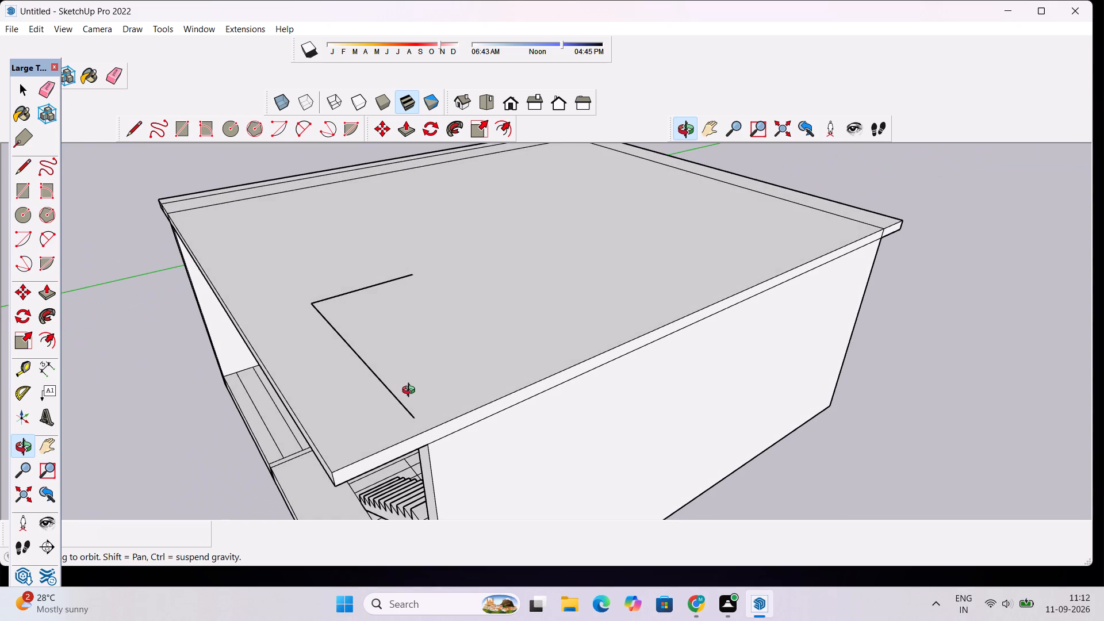
{"action": "scroll", "coordinate": [411, 394], "scroll_direction": "up", "scroll_amount": 1}
{"action": "key", "text": "l"}
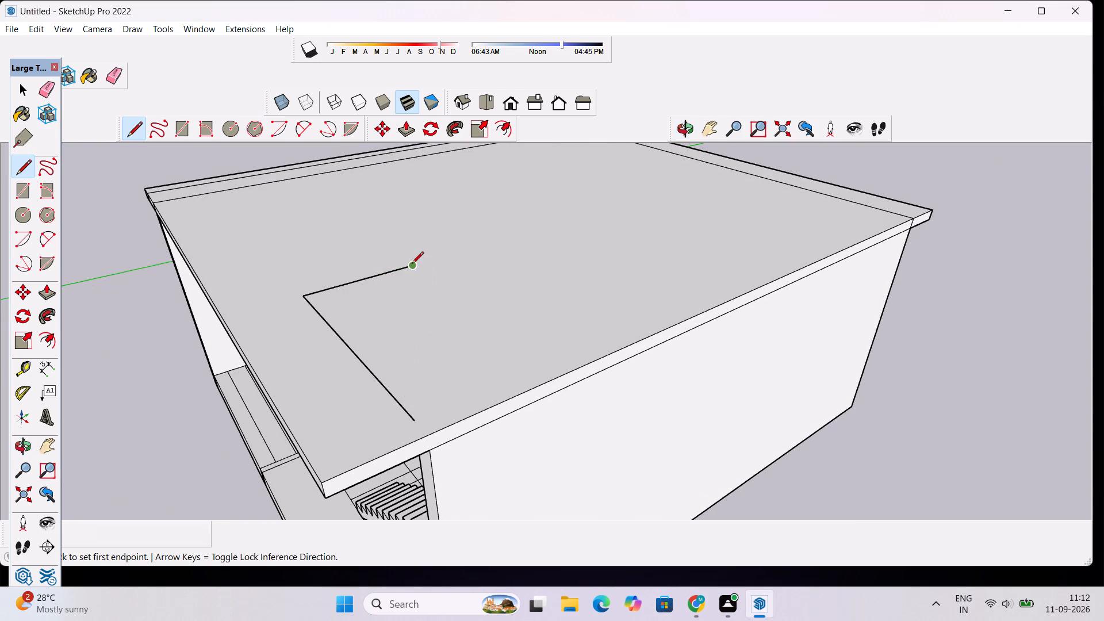
{"action": "left_click", "coordinate": [412, 264]}
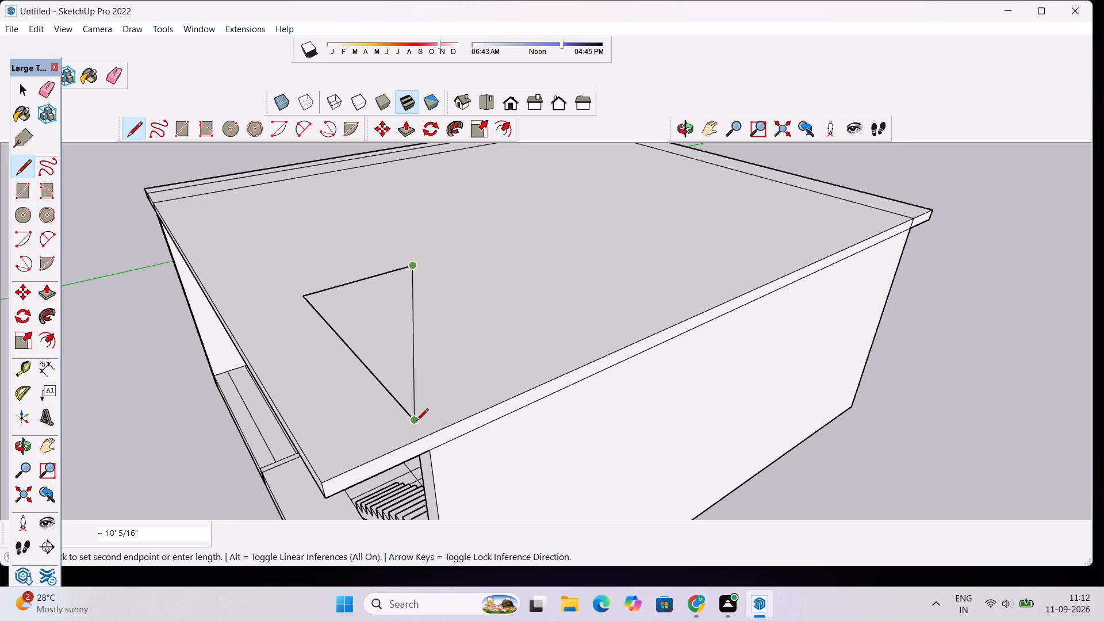
{"action": "left_click", "coordinate": [547, 366]}
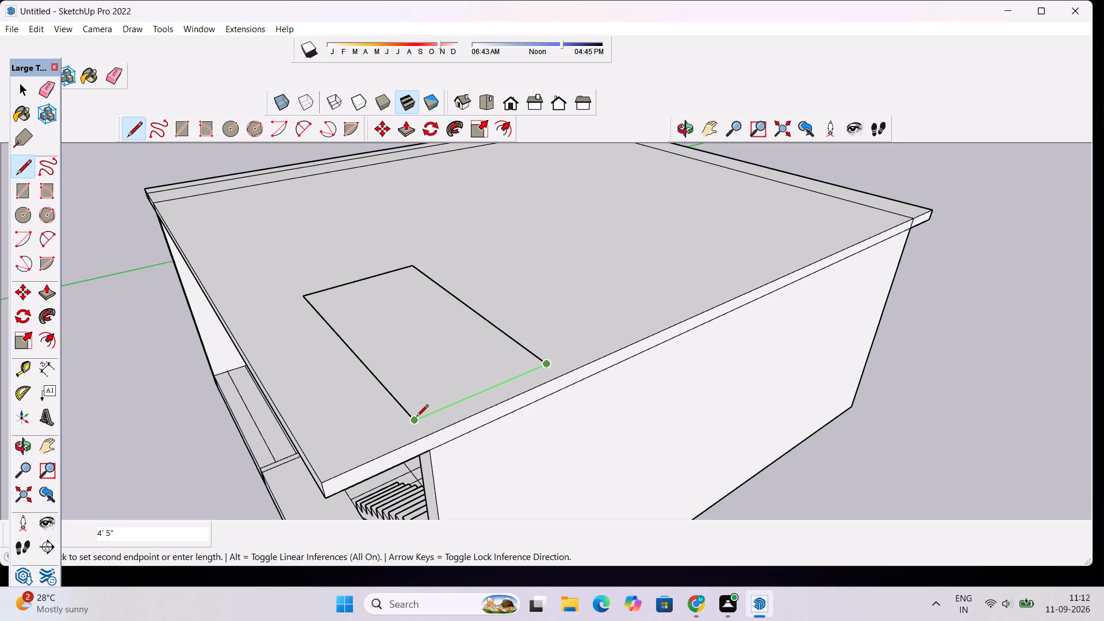
{"action": "left_click", "coordinate": [414, 420]}
{"action": "key", "text": "space"}
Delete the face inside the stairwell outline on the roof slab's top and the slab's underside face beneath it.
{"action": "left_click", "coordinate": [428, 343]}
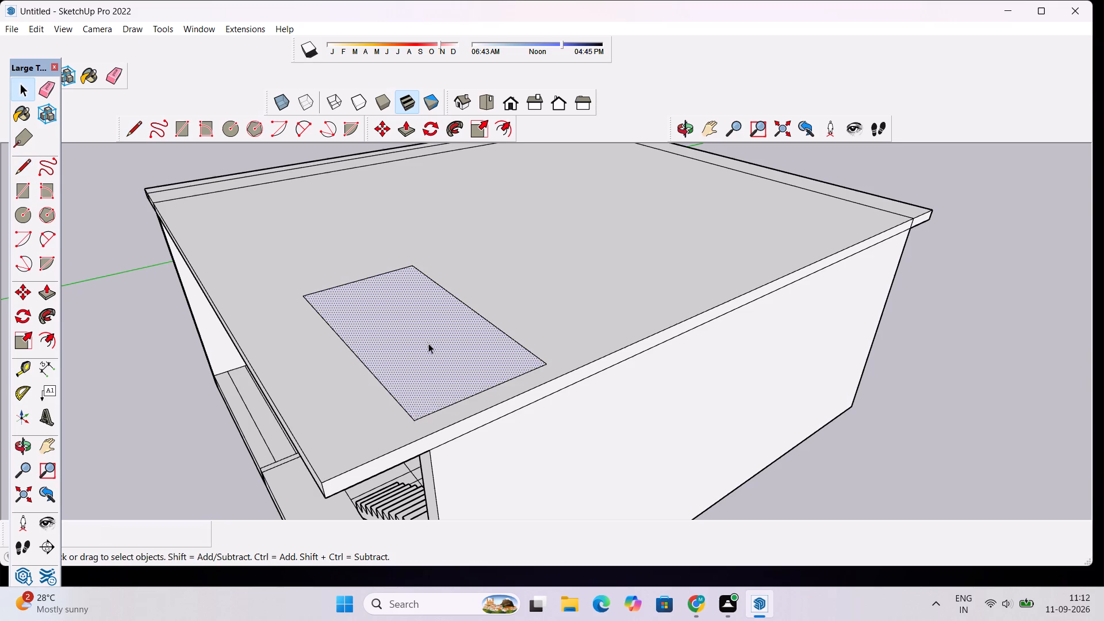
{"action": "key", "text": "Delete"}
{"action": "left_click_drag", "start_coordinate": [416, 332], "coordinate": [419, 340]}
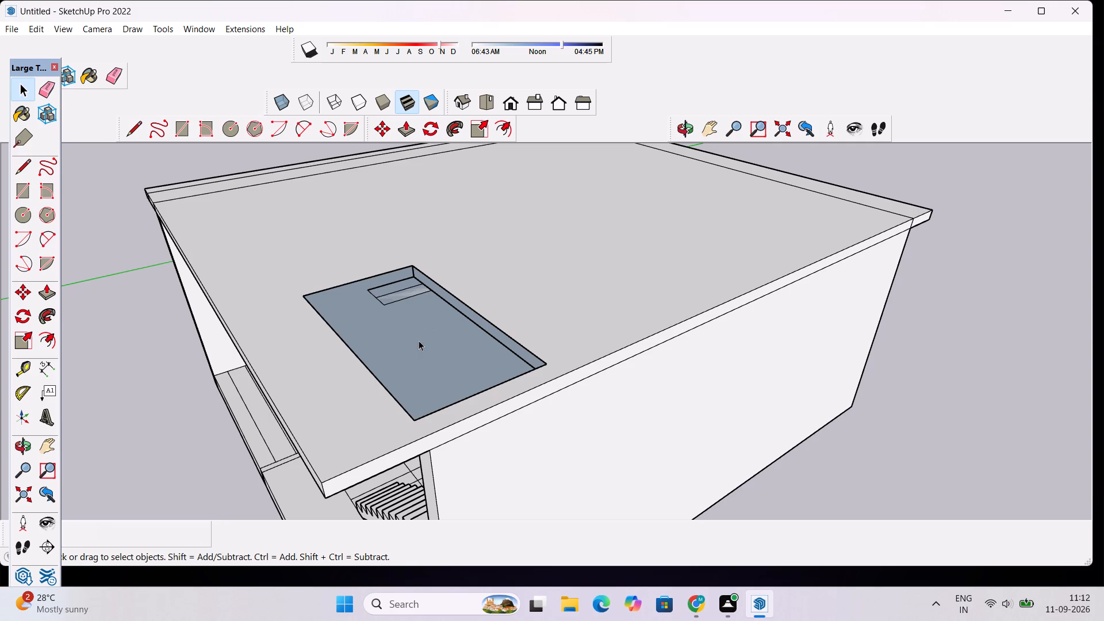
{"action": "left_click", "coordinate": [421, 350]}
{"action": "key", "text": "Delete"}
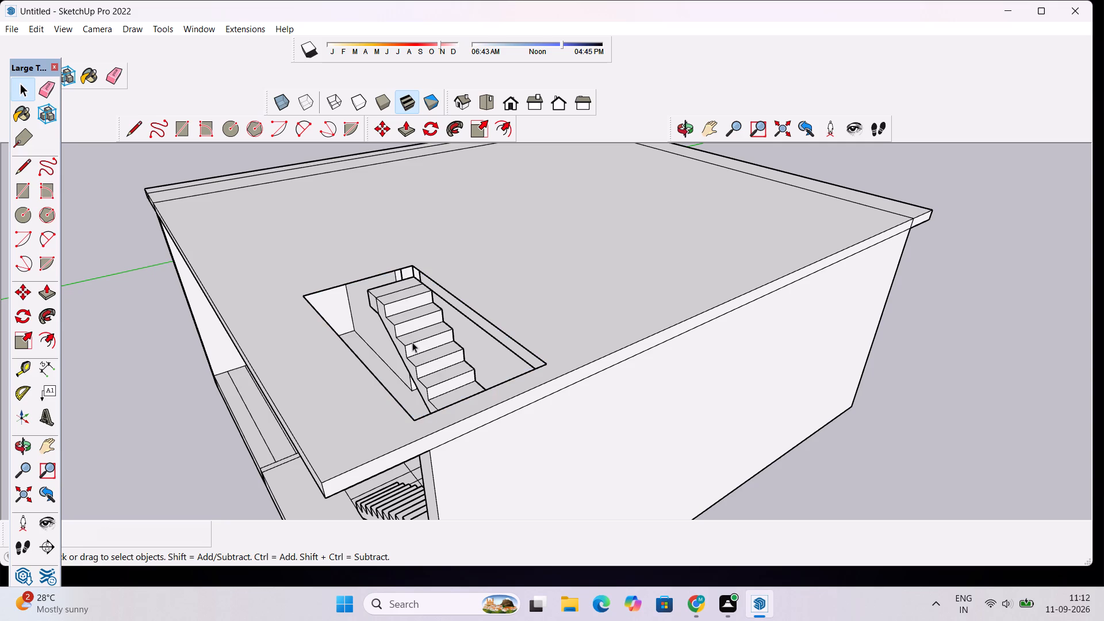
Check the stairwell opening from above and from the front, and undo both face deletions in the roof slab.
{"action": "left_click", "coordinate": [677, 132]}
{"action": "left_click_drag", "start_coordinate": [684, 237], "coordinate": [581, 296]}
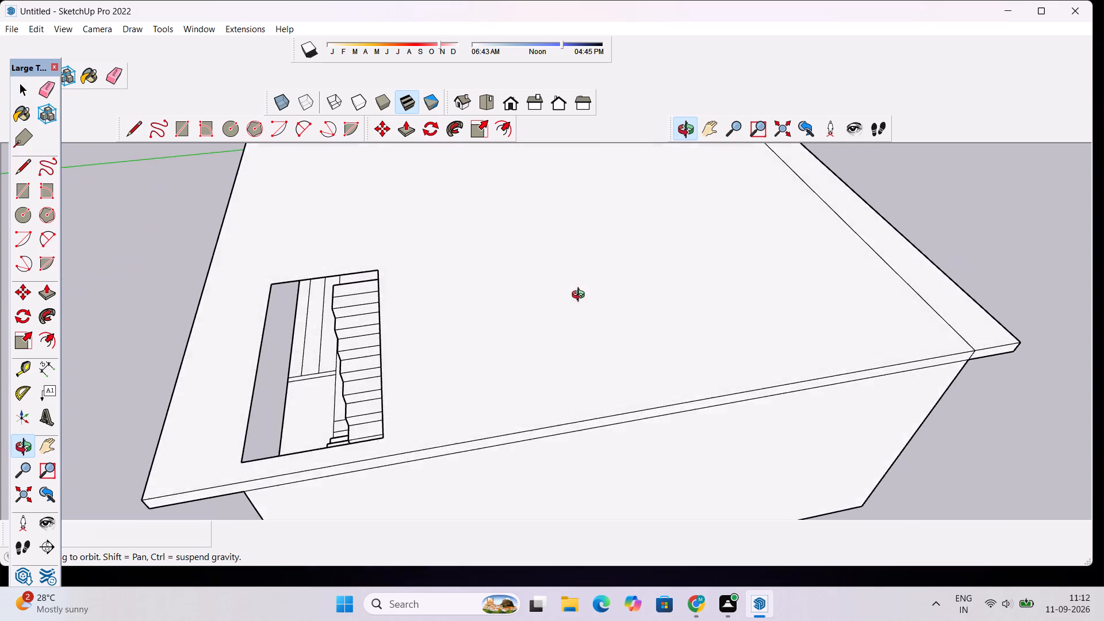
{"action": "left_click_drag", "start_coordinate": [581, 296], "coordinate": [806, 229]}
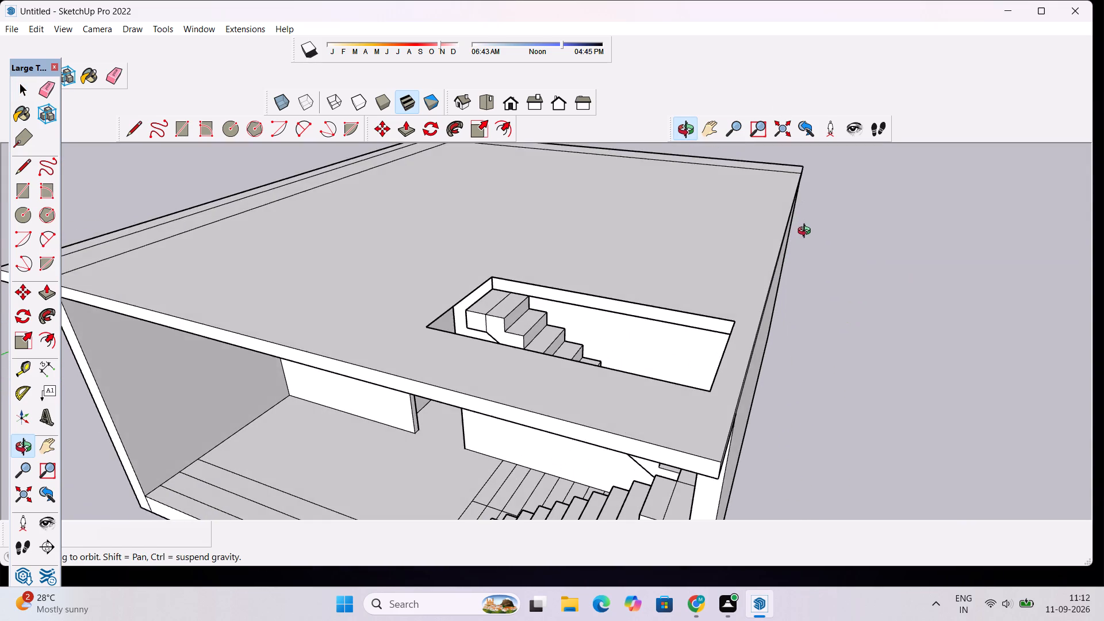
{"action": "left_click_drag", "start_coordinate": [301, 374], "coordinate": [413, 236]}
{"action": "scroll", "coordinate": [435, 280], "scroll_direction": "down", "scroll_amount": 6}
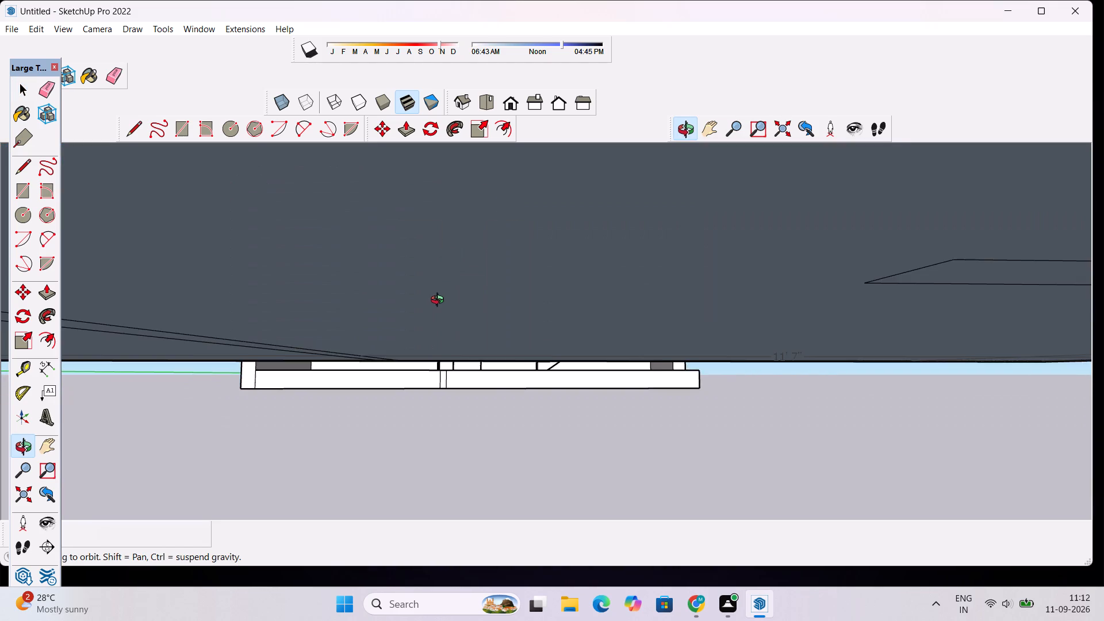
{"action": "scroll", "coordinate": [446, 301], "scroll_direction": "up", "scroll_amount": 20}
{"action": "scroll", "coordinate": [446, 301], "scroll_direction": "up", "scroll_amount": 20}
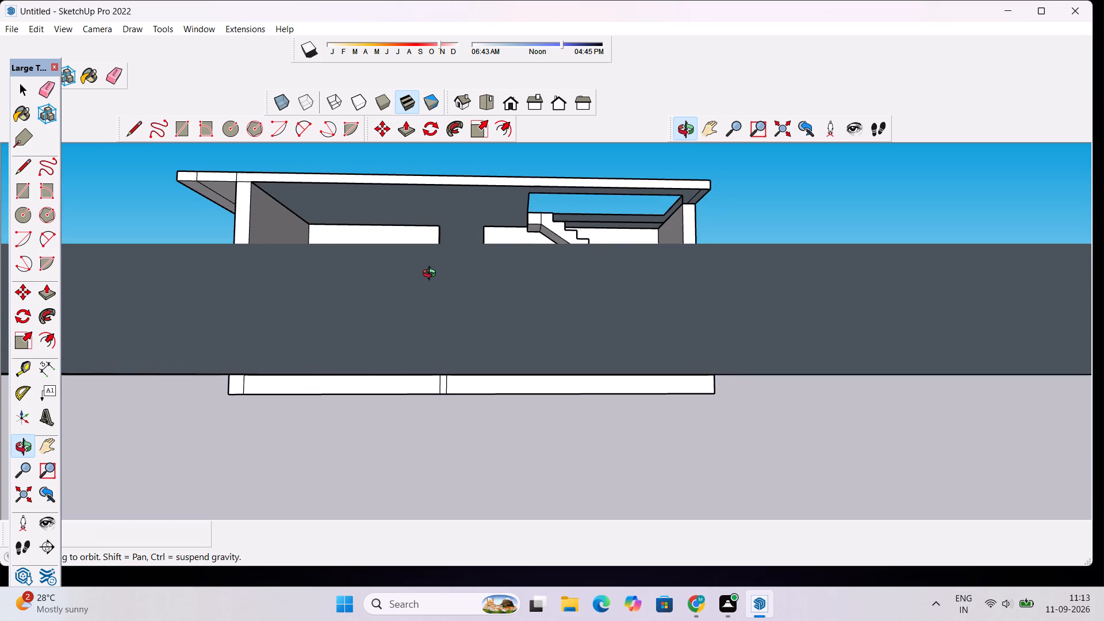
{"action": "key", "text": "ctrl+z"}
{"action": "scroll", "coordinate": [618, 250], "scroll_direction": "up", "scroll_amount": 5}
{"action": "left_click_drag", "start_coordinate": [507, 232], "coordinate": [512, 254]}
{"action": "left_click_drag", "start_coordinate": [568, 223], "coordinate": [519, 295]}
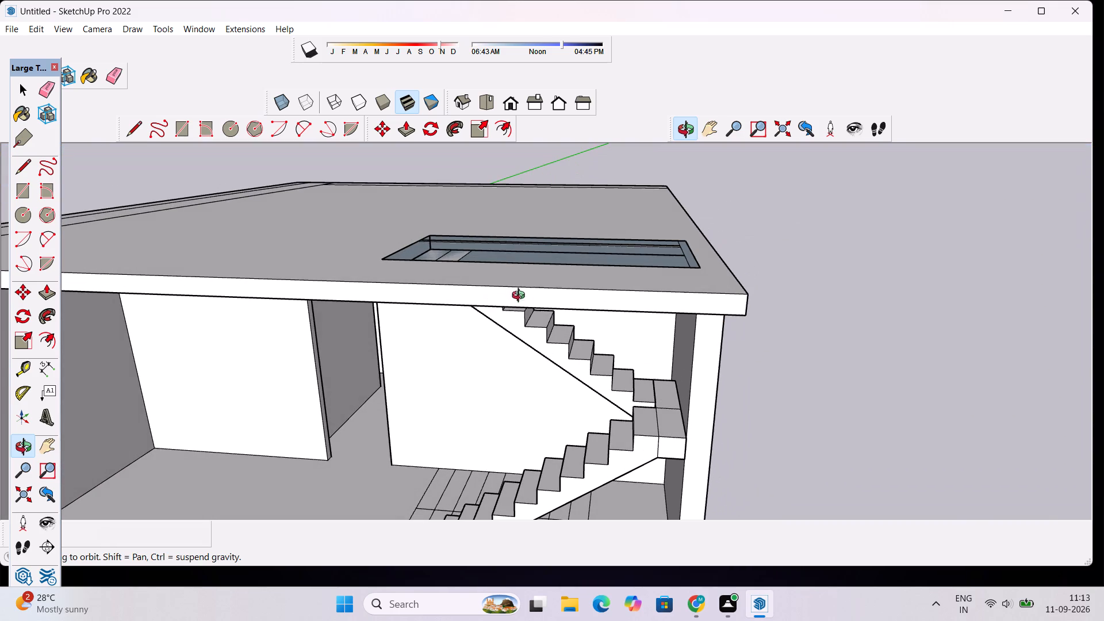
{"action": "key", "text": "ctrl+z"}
Draw a line about 7' 5" along the red axis on the slab's underside, from the top landing's corner to the side wall.
{"action": "left_click_drag", "start_coordinate": [466, 332], "coordinate": [467, 327]}
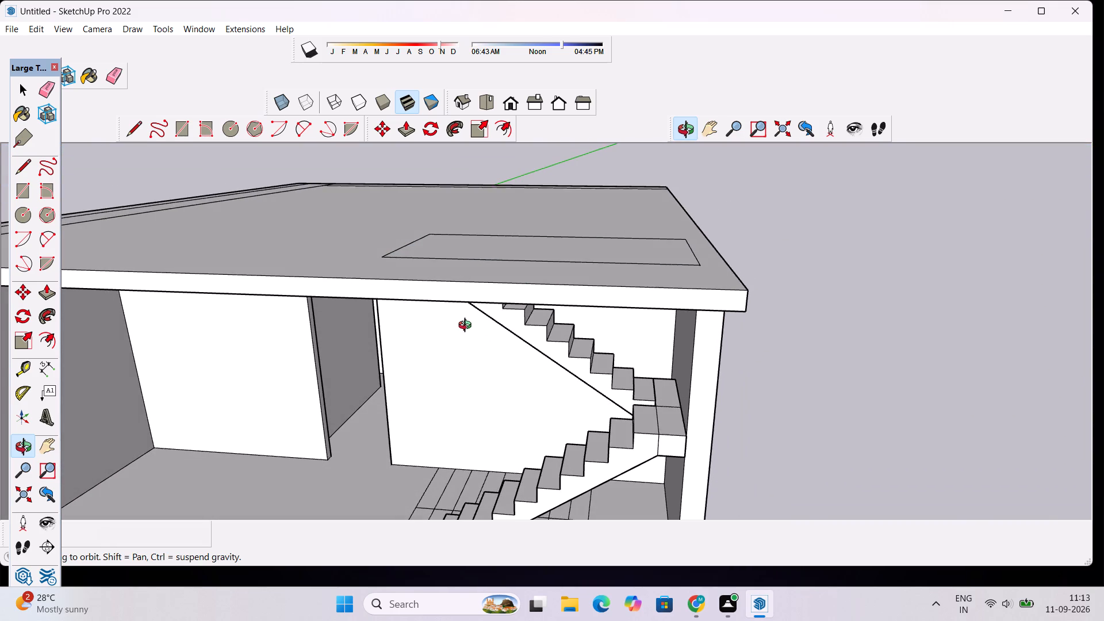
{"action": "left_click_drag", "start_coordinate": [467, 327], "coordinate": [503, 254]}
{"action": "scroll", "coordinate": [505, 346], "scroll_direction": "down", "scroll_amount": 3}
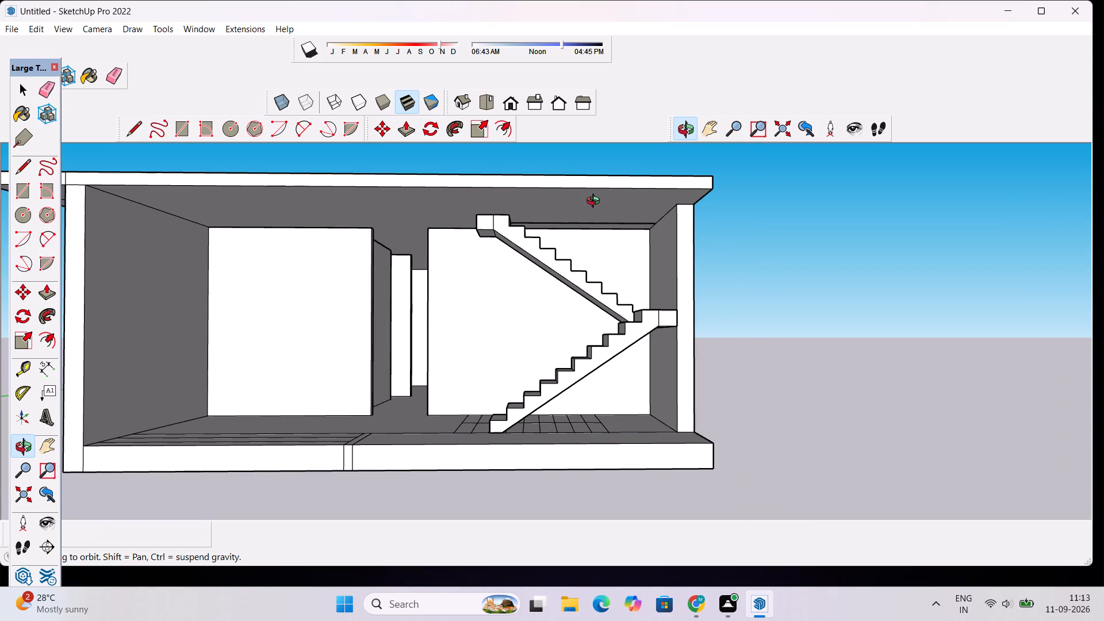
{"action": "scroll", "coordinate": [596, 202], "scroll_direction": "up", "scroll_amount": 2}
{"action": "scroll", "coordinate": [526, 235], "scroll_direction": "up", "scroll_amount": 2}
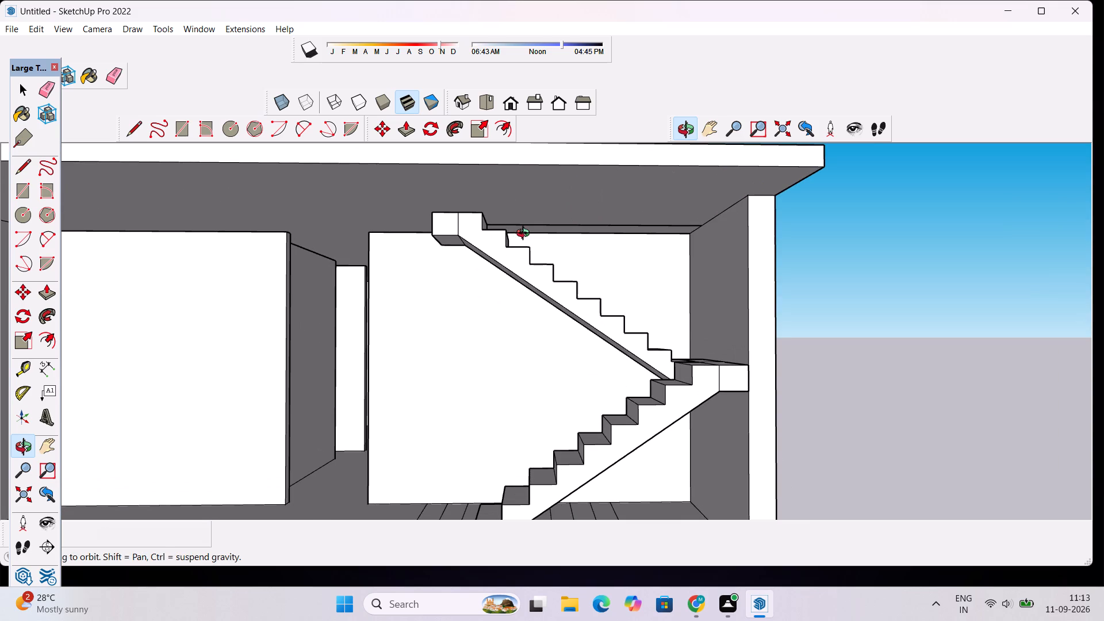
{"action": "key", "text": "l"}
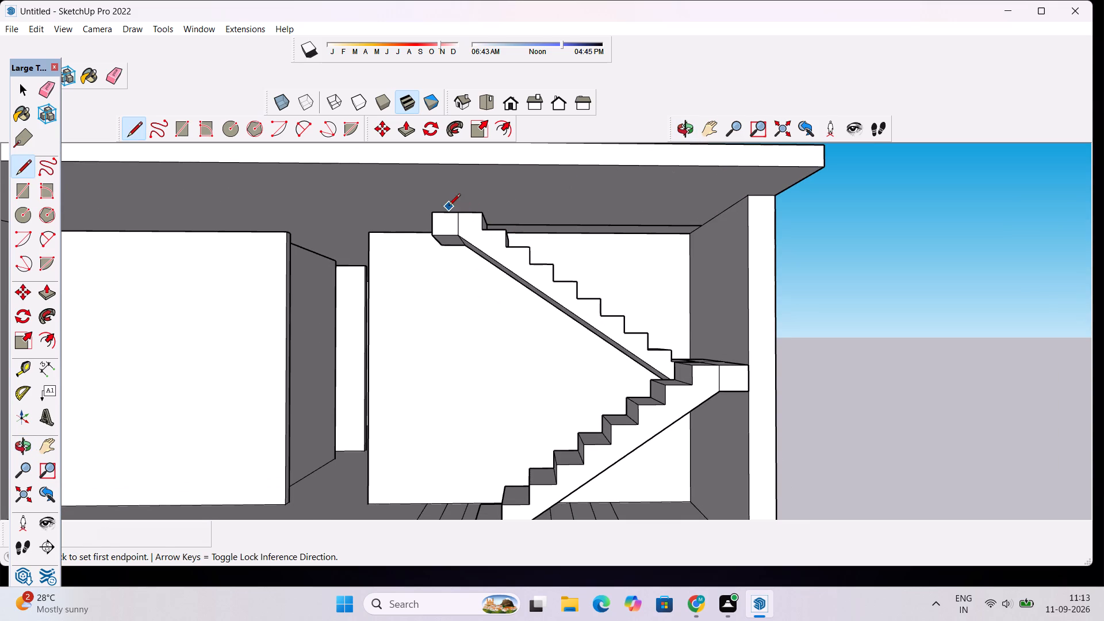
{"action": "left_click", "coordinate": [481, 213]}
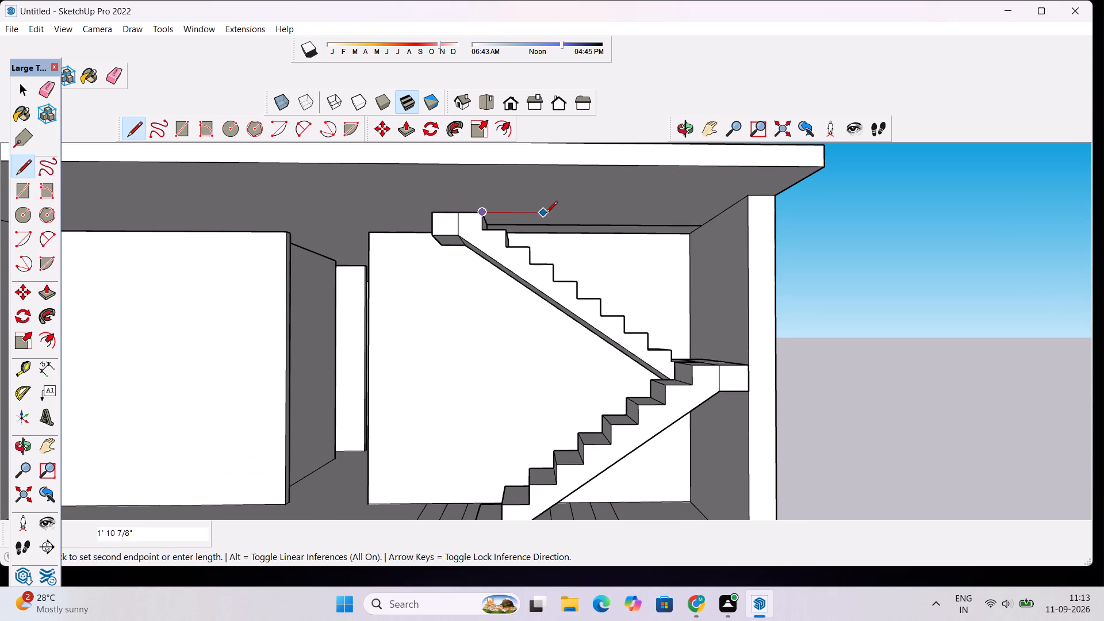
{"action": "left_click", "coordinate": [724, 212]}
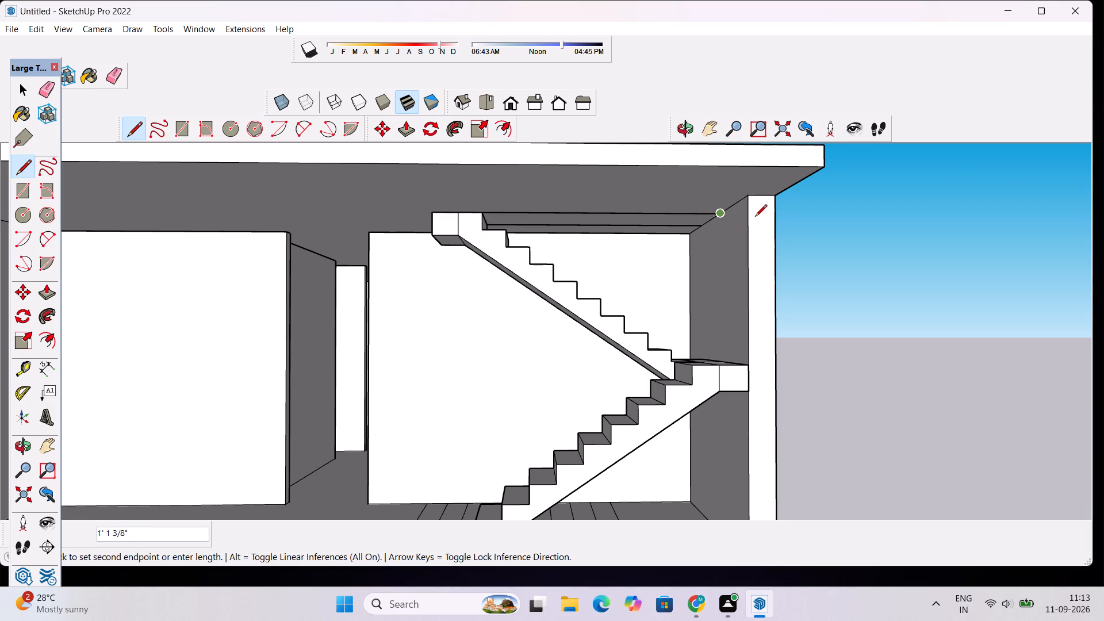
{"action": "key", "text": "space"}
Draw a 2' line along the side wall's top edge on the slab's underside, joining the ends of the two red-axis lines.
{"action": "scroll", "coordinate": [485, 239], "scroll_direction": "down", "scroll_amount": 2}
{"action": "left_click", "coordinate": [566, 225]}
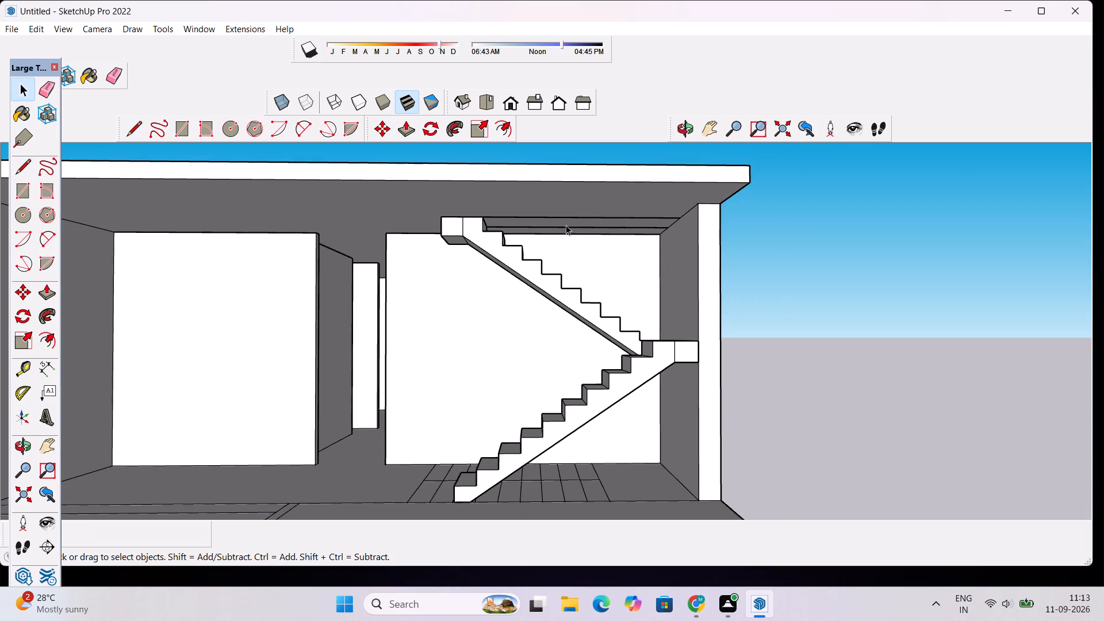
{"action": "scroll", "coordinate": [551, 227], "scroll_direction": "up", "scroll_amount": 9}
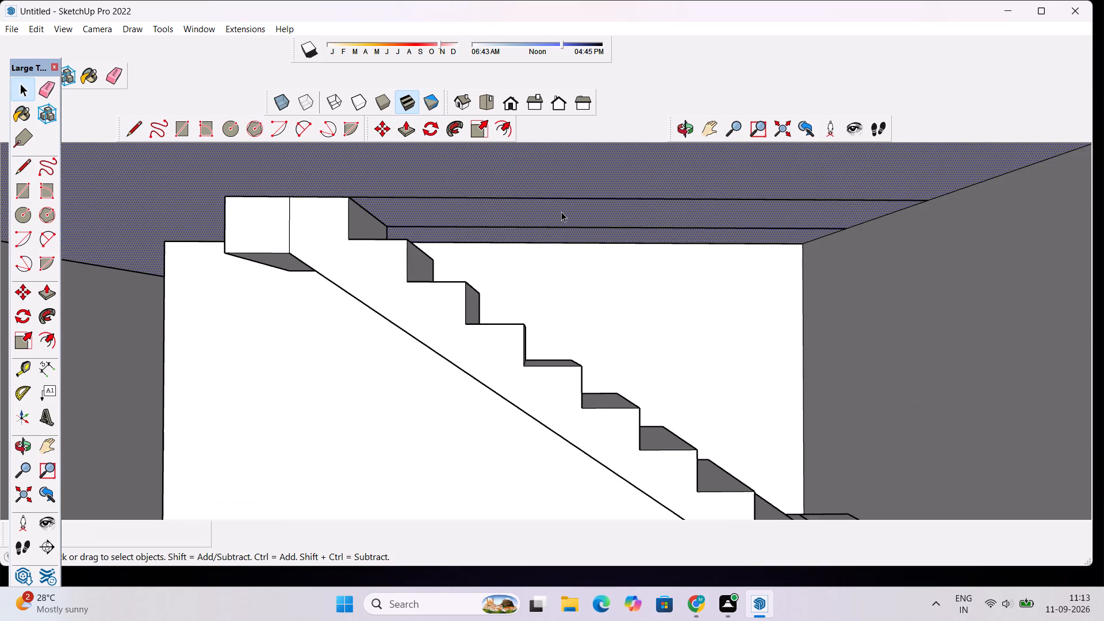
{"action": "double_click", "coordinate": [561, 212]}
{"action": "key", "text": "space"}
{"action": "key", "text": "l"}
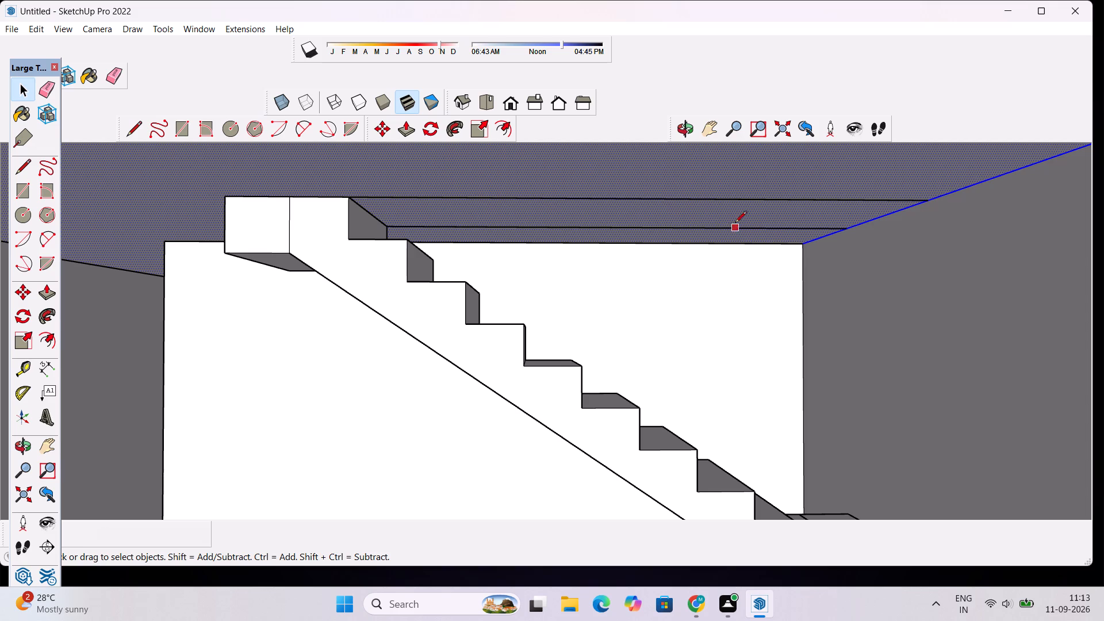
{"action": "left_click", "coordinate": [845, 229]}
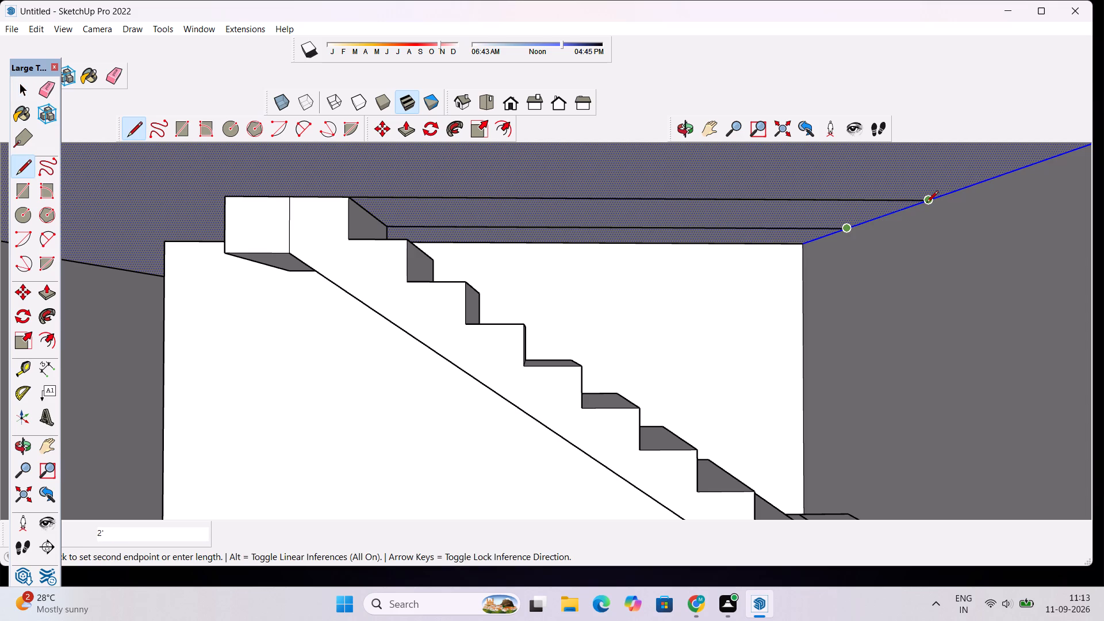
{"action": "left_click", "coordinate": [926, 204]}
{"action": "key", "text": "space"}
{"action": "left_click", "coordinate": [731, 310]}
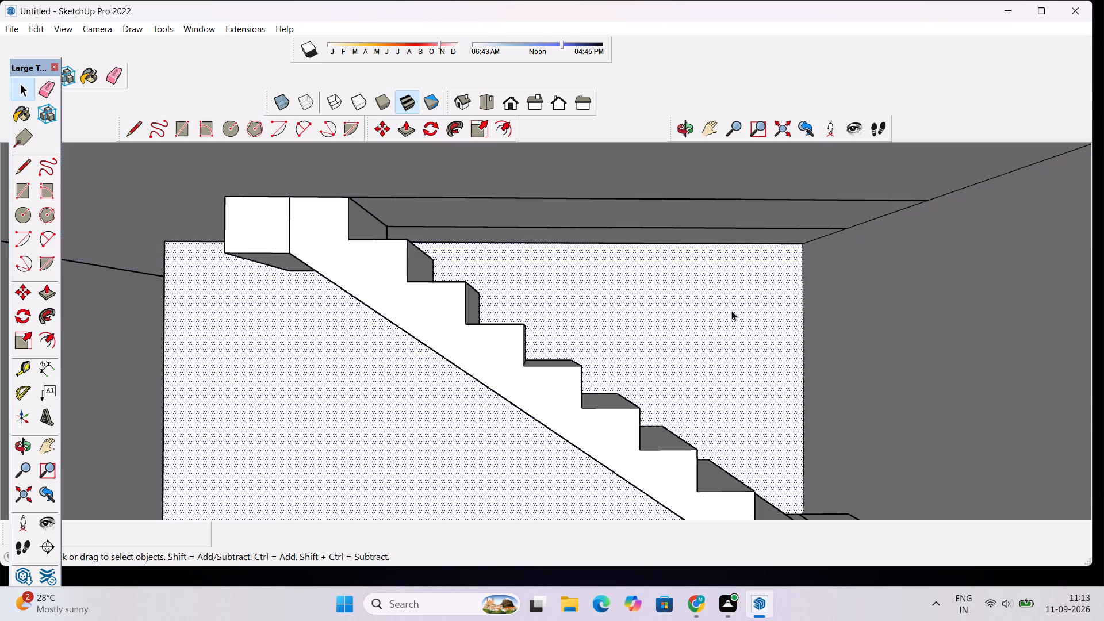
{"action": "left_click", "coordinate": [730, 220]}
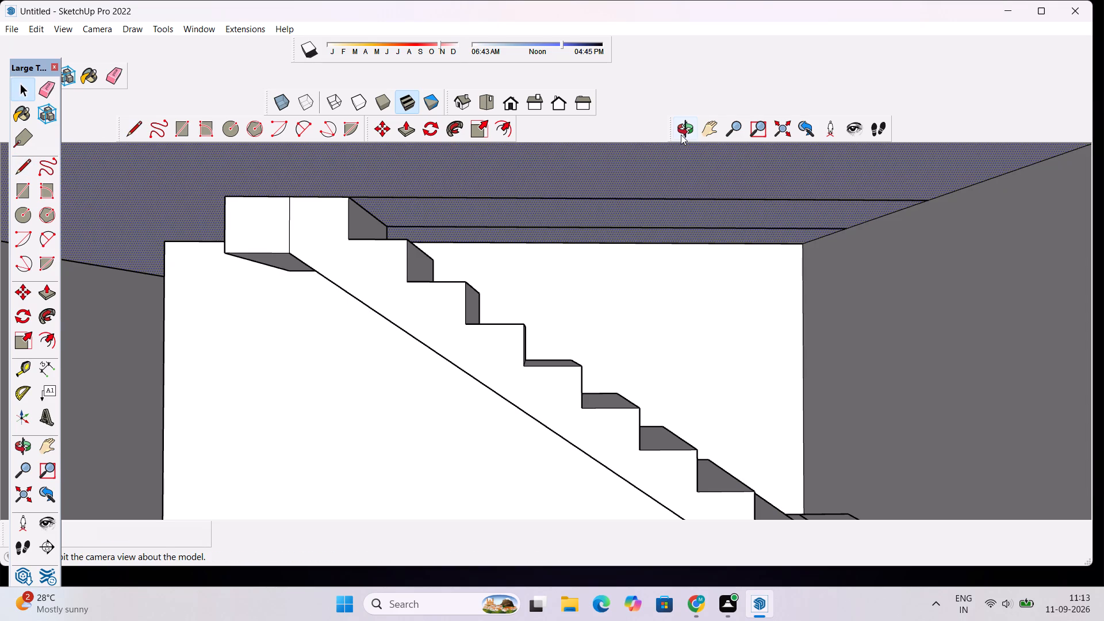
Delete the outer red-axis line running from the top landing to the side wall on the slab's underside.
{"action": "left_click", "coordinate": [681, 135]}
{"action": "left_click_drag", "start_coordinate": [734, 245], "coordinate": [609, 257]}
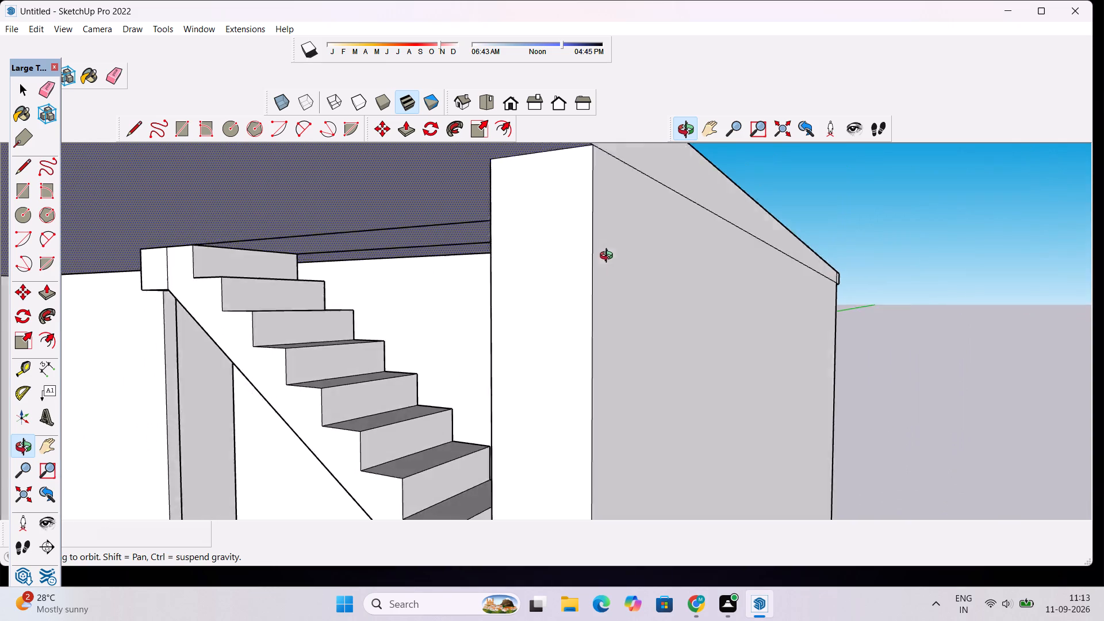
{"action": "left_click_drag", "start_coordinate": [609, 257], "coordinate": [692, 229]}
{"action": "scroll", "coordinate": [721, 204], "scroll_direction": "down", "scroll_amount": 6}
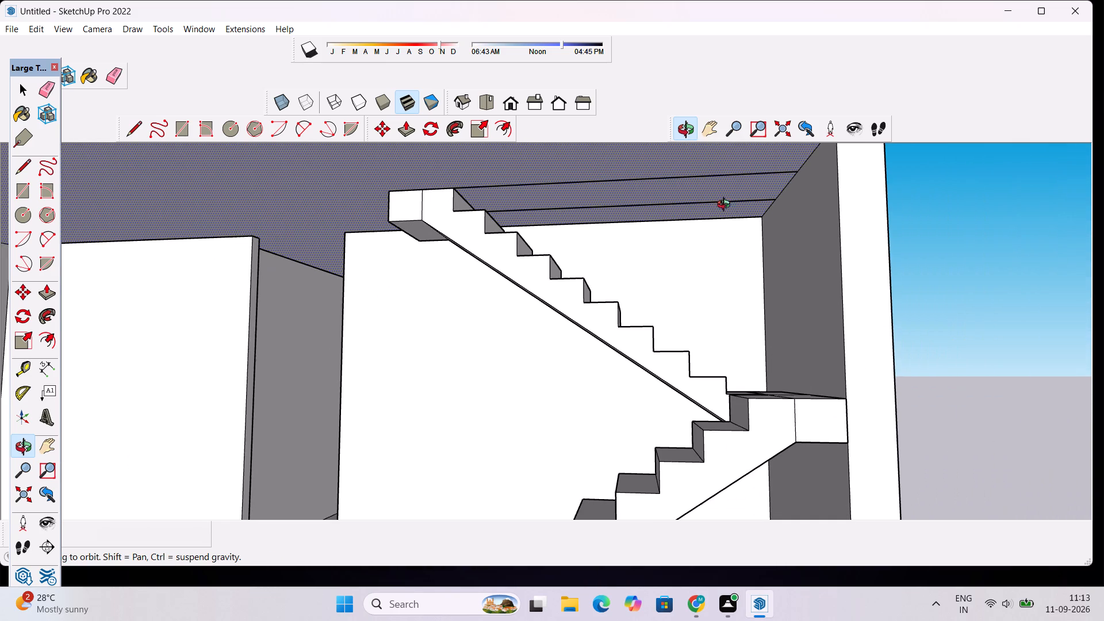
{"action": "key", "text": "space"}
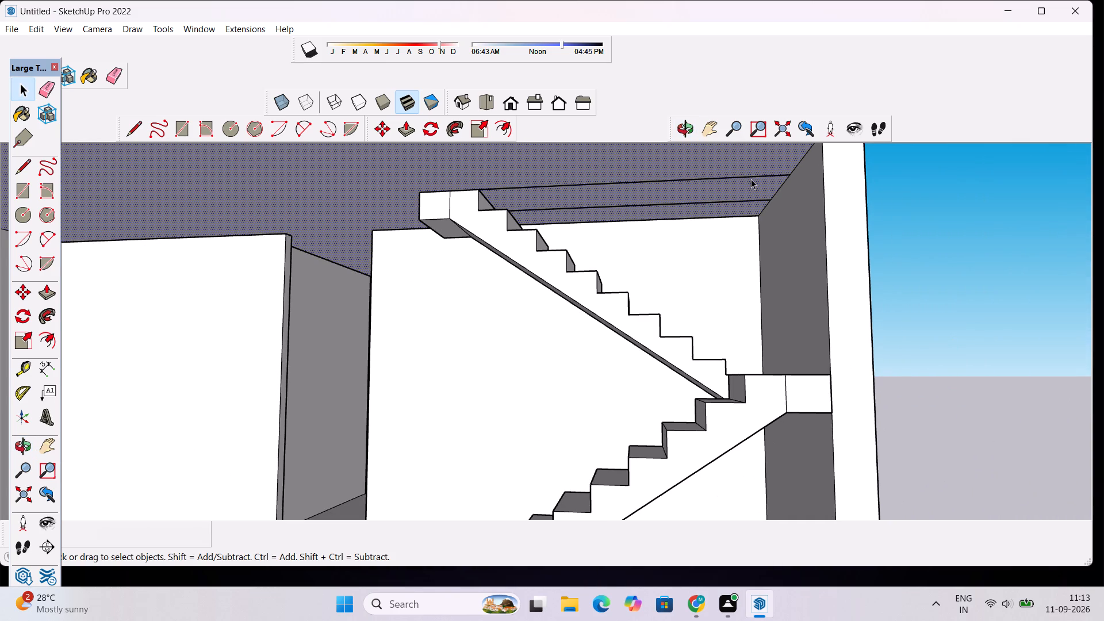
{"action": "left_click", "coordinate": [750, 178]}
{"action": "key", "text": "Delete"}
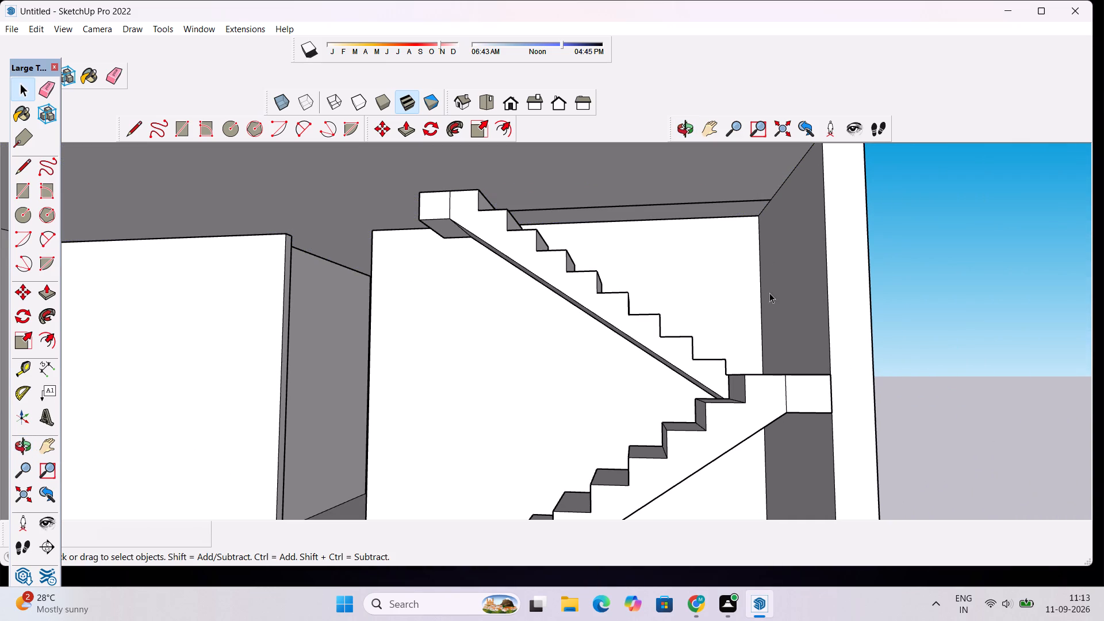
Examine the staircase under the roof slab from the front corner and the stairwell outline from above.
{"action": "scroll", "coordinate": [777, 359], "scroll_direction": "down", "scroll_amount": 2}
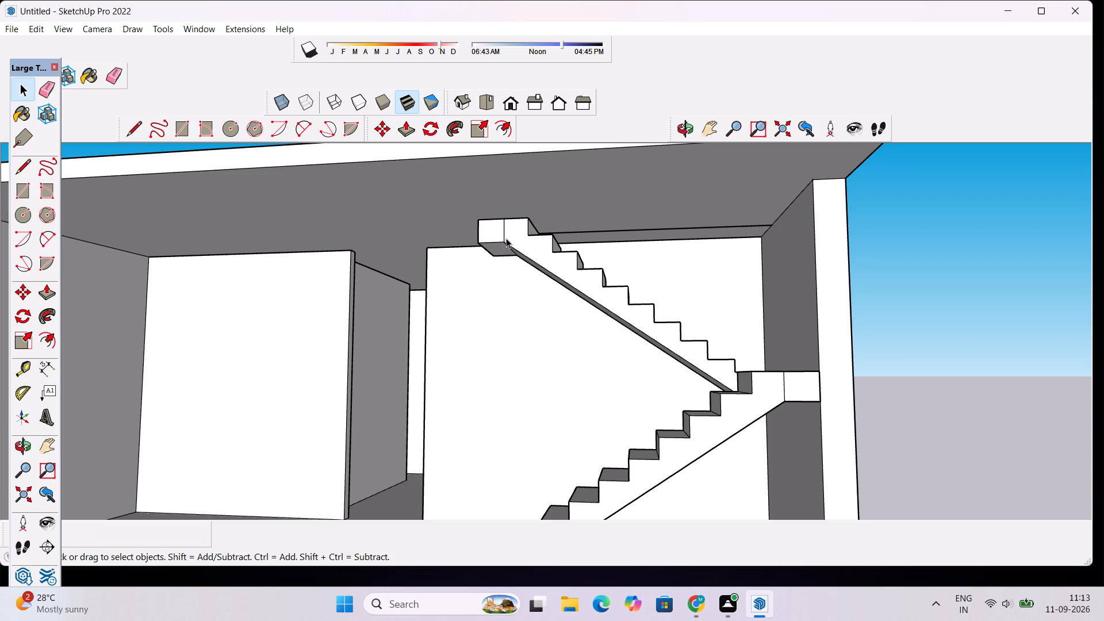
{"action": "left_click", "coordinate": [684, 129]}
{"action": "left_click_drag", "start_coordinate": [724, 194], "coordinate": [648, 220]}
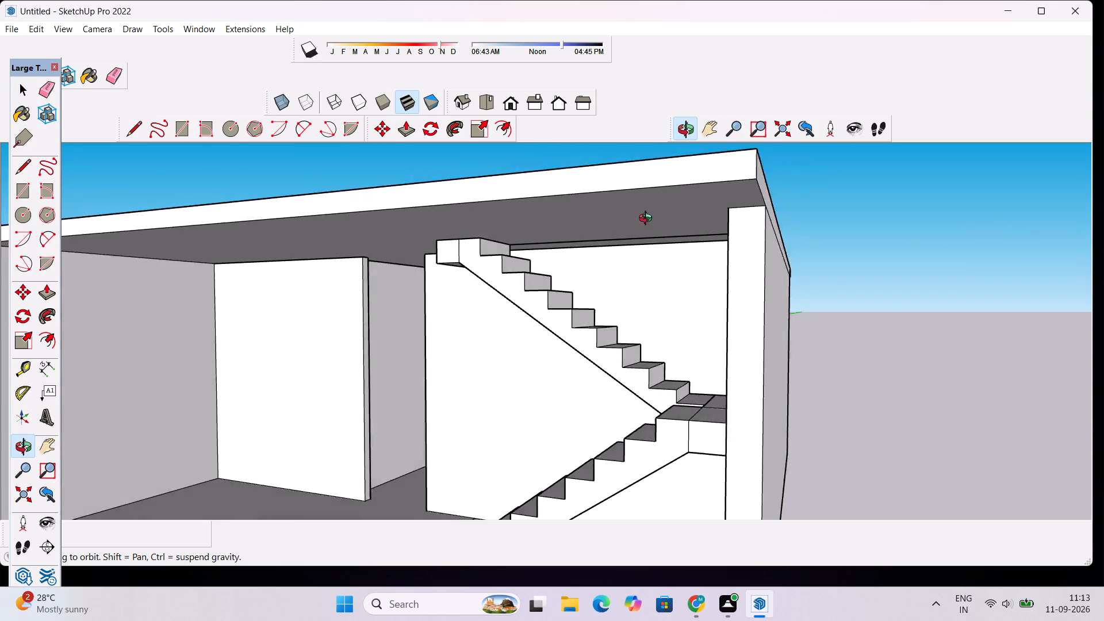
{"action": "left_click_drag", "start_coordinate": [648, 220], "coordinate": [592, 217]}
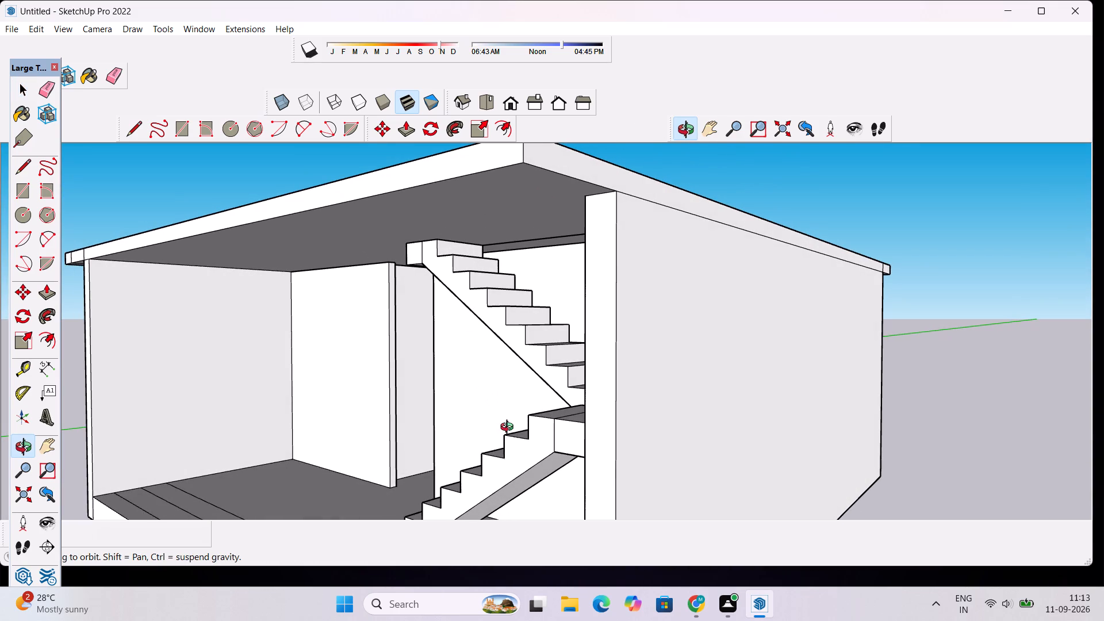
{"action": "left_click_drag", "start_coordinate": [450, 374], "coordinate": [453, 379]}
{"action": "scroll", "coordinate": [465, 313], "scroll_direction": "down", "scroll_amount": 5}
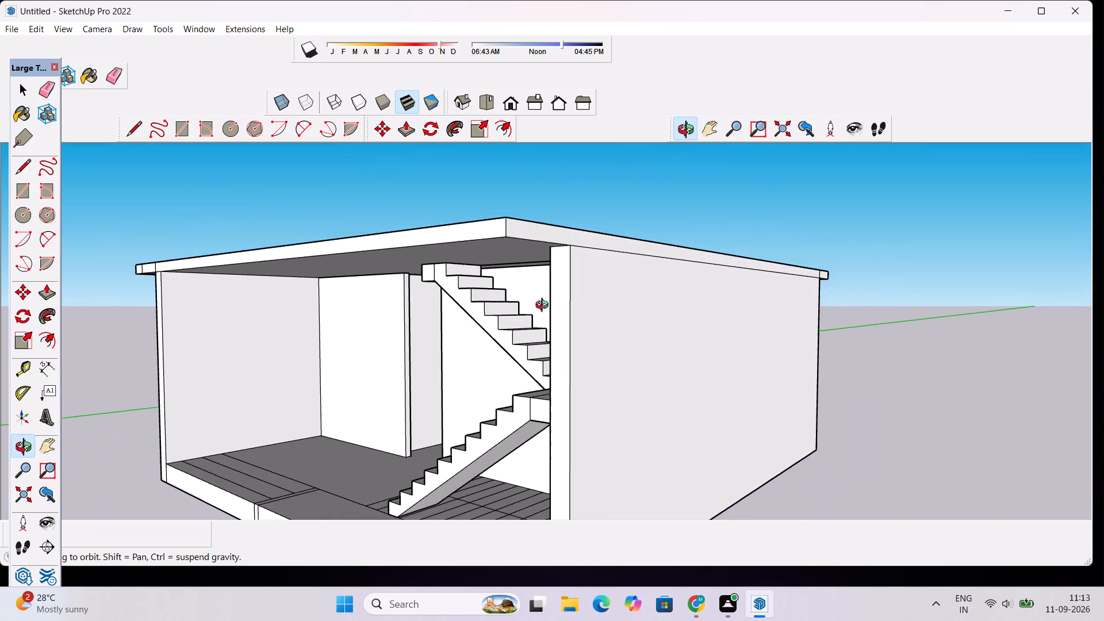
{"action": "left_click_drag", "start_coordinate": [555, 318], "coordinate": [522, 421]}
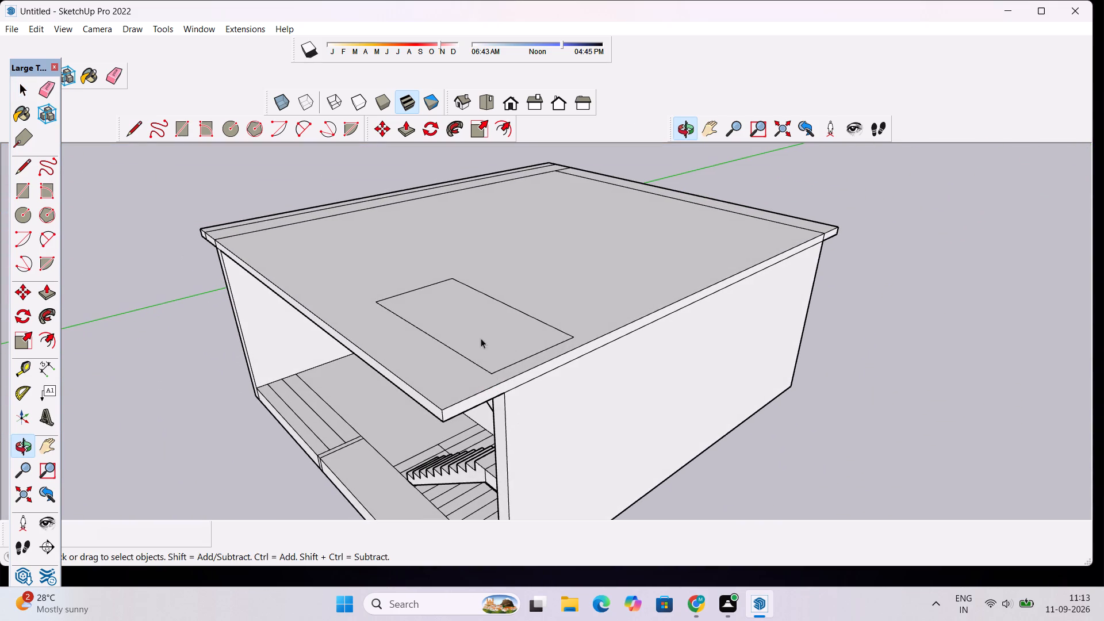
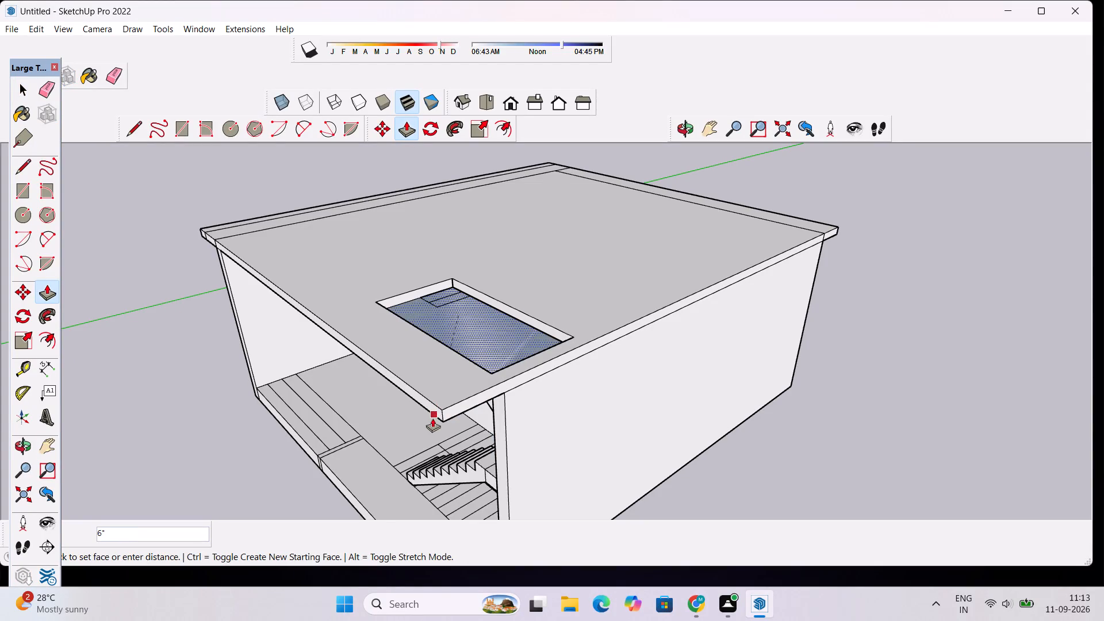
Push the stairwell face down about 7' 2 5/8" through the roof slab, into the room below.
{"action": "left_click", "coordinate": [425, 436]}
Draw a 9' line along the red axis on the slab's underside, tracing the front top edge of the box around the stairs.
{"action": "left_click", "coordinate": [685, 131]}
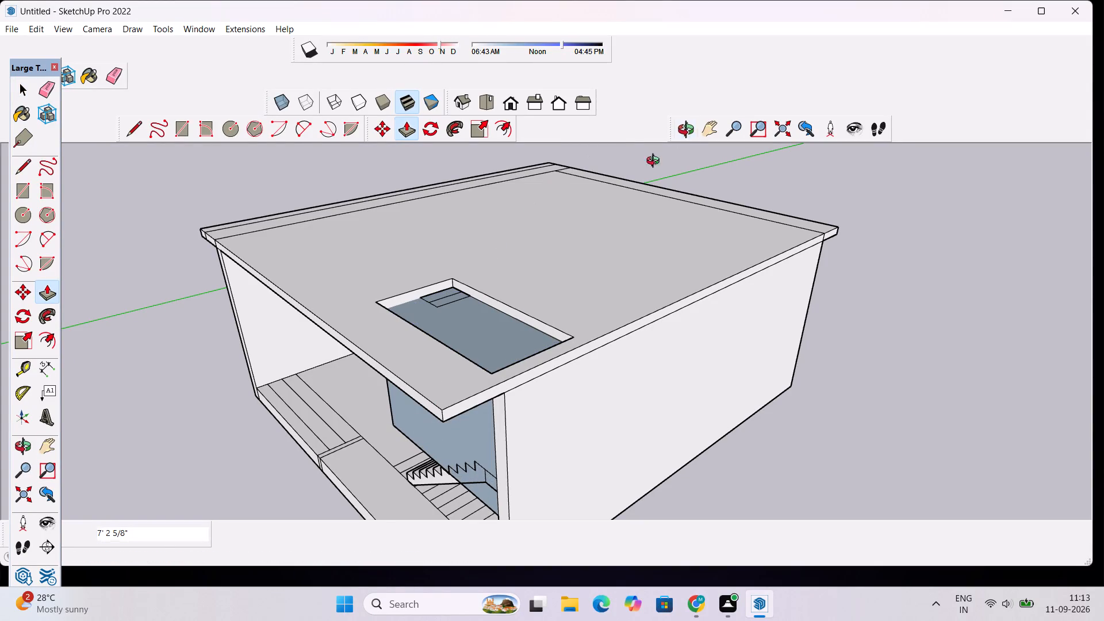
{"action": "left_click_drag", "start_coordinate": [320, 305], "coordinate": [462, 158]}
{"action": "scroll", "coordinate": [567, 167], "scroll_direction": "up", "scroll_amount": 4}
{"action": "left_click_drag", "start_coordinate": [534, 228], "coordinate": [543, 228]}
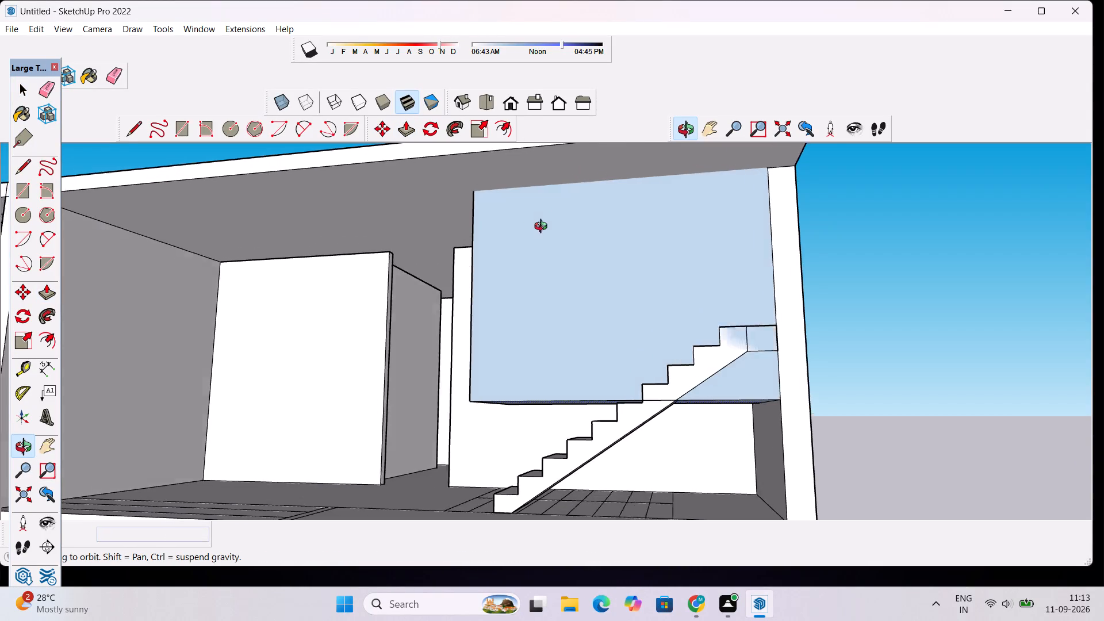
{"action": "left_click_drag", "start_coordinate": [543, 228], "coordinate": [626, 259]}
{"action": "scroll", "coordinate": [592, 232], "scroll_direction": "up", "scroll_amount": 2}
{"action": "key", "text": "l"}
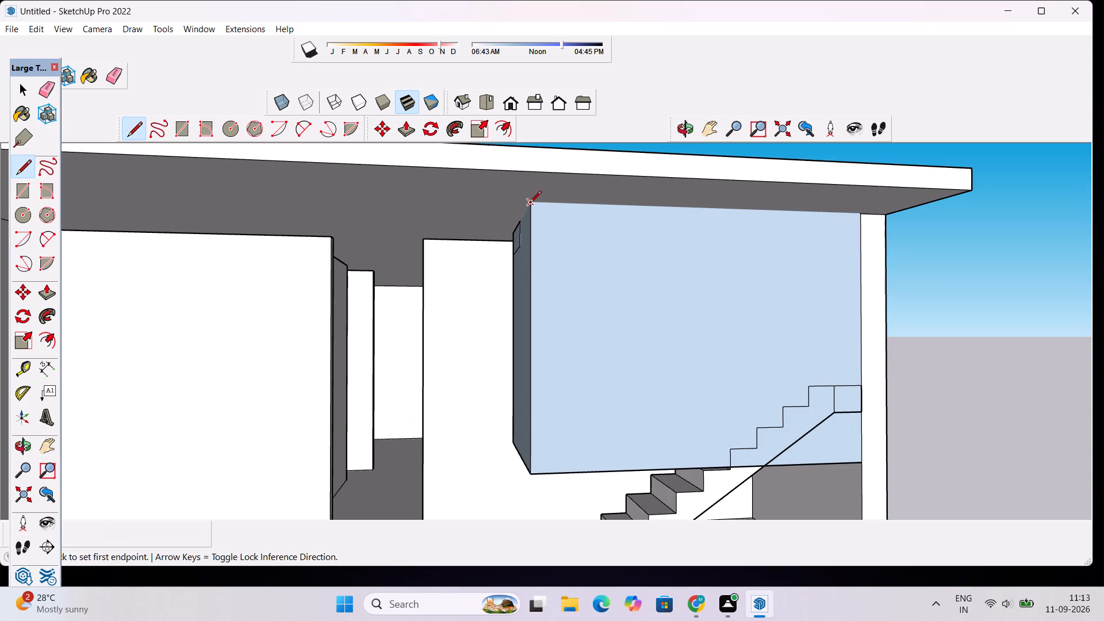
{"action": "left_click", "coordinate": [529, 203]}
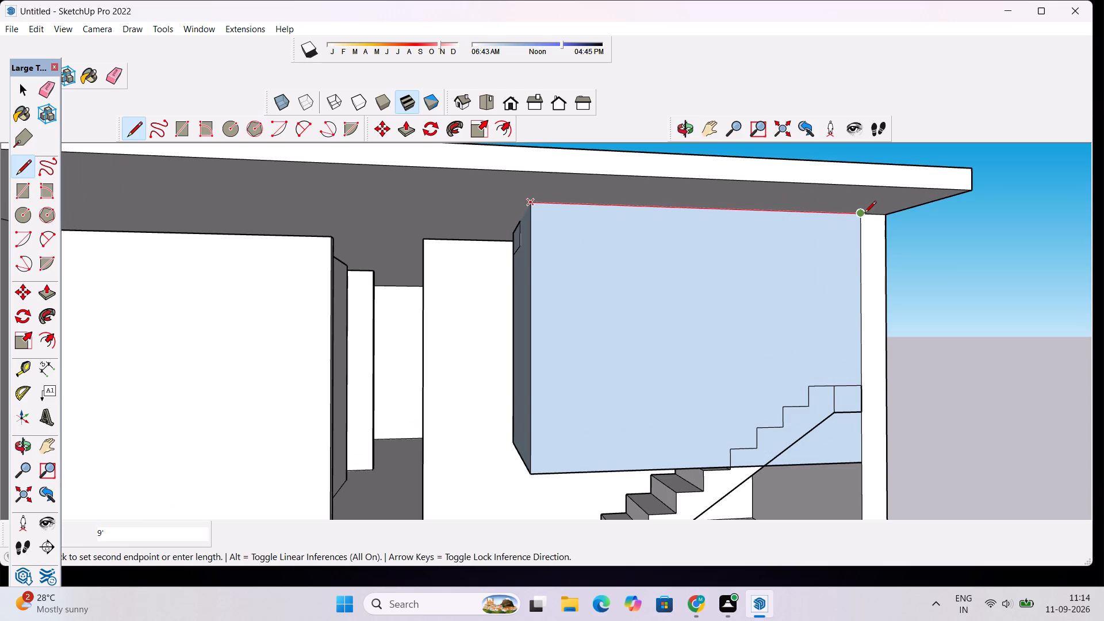
{"action": "left_click", "coordinate": [864, 214]}
Draw a 4' 5" line along the green axis on the slab's underside, tracing the top edge of the stair box's end face.
{"action": "scroll", "coordinate": [446, 223], "scroll_direction": "up", "scroll_amount": 3}
{"action": "left_click", "coordinate": [683, 131]}
{"action": "left_click_drag", "start_coordinate": [568, 174], "coordinate": [608, 170]}
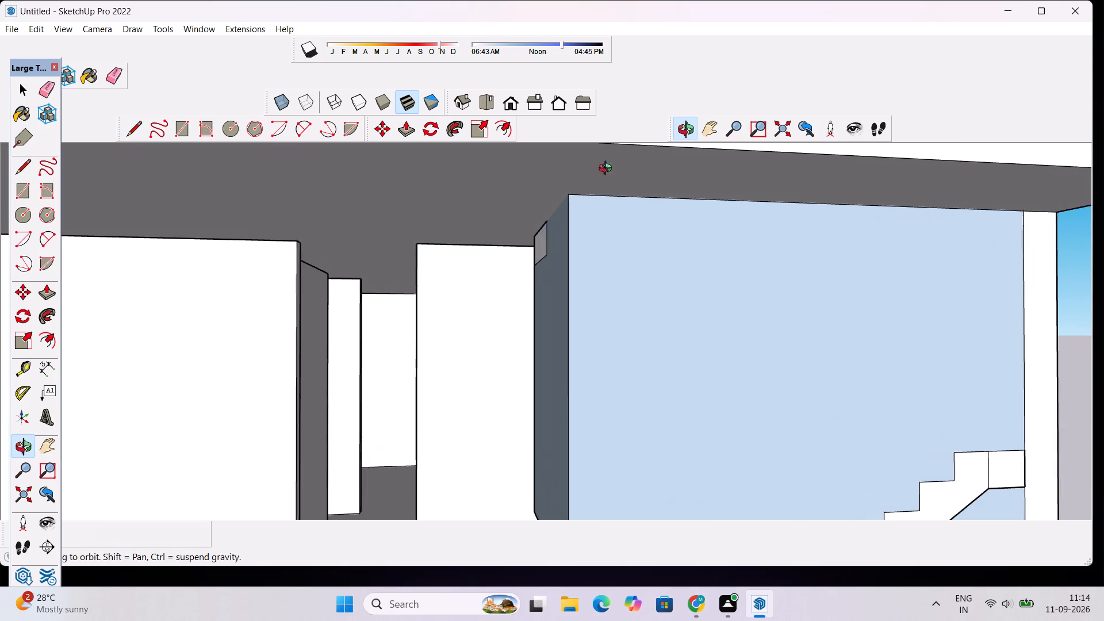
{"action": "left_click_drag", "start_coordinate": [608, 170], "coordinate": [830, 174]}
{"action": "left_click_drag", "start_coordinate": [830, 174], "coordinate": [901, 186]}
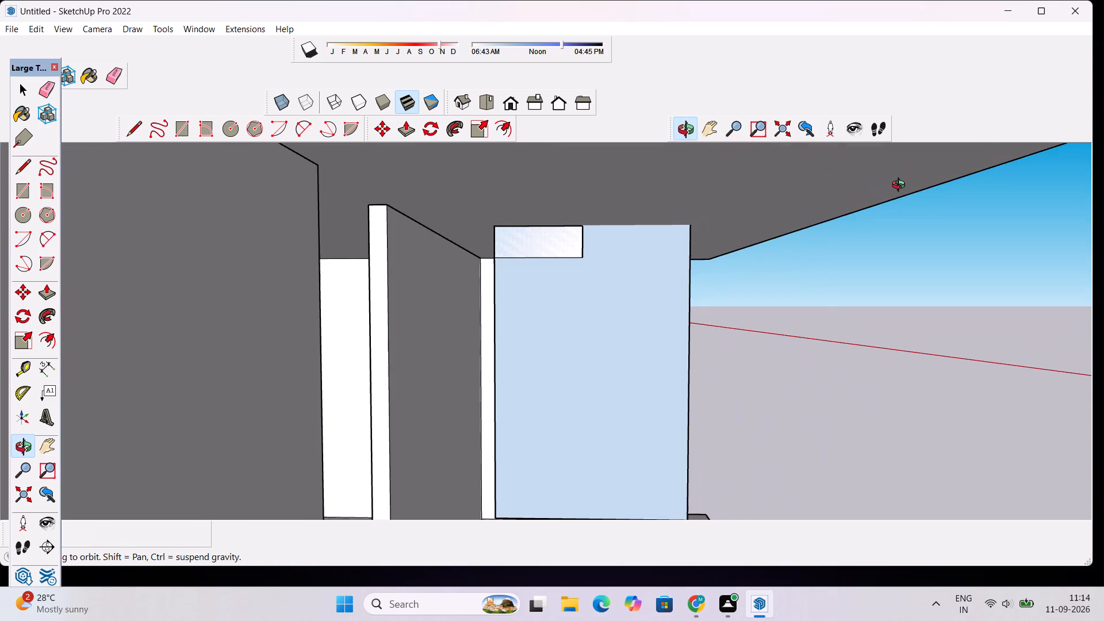
{"action": "left_click_drag", "start_coordinate": [901, 186], "coordinate": [912, 198]}
{"action": "key", "text": "l"}
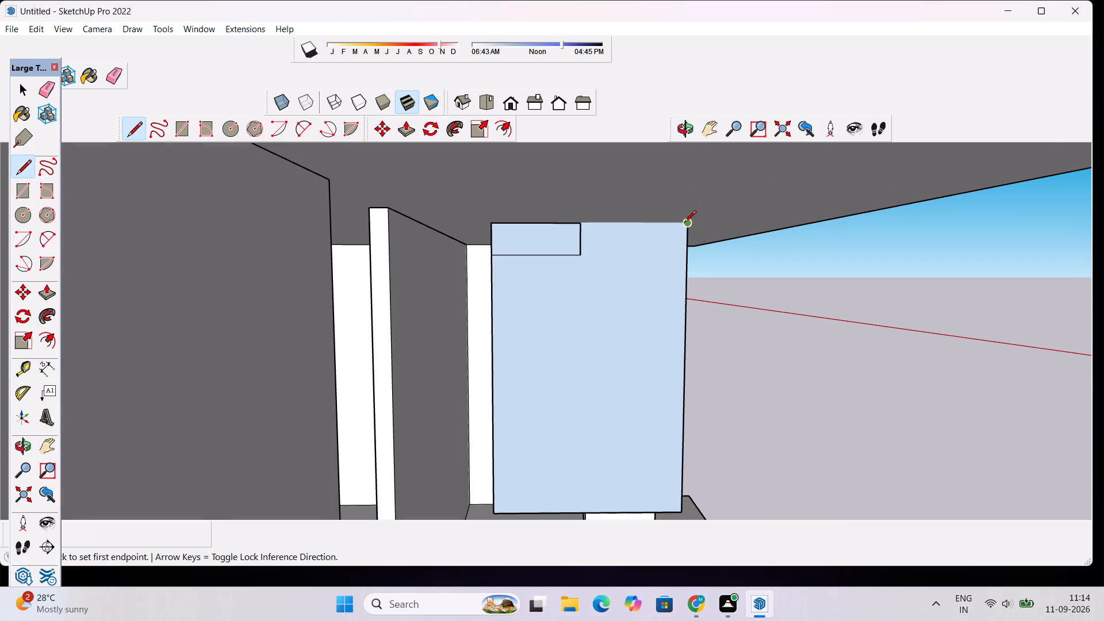
{"action": "left_click", "coordinate": [684, 223]}
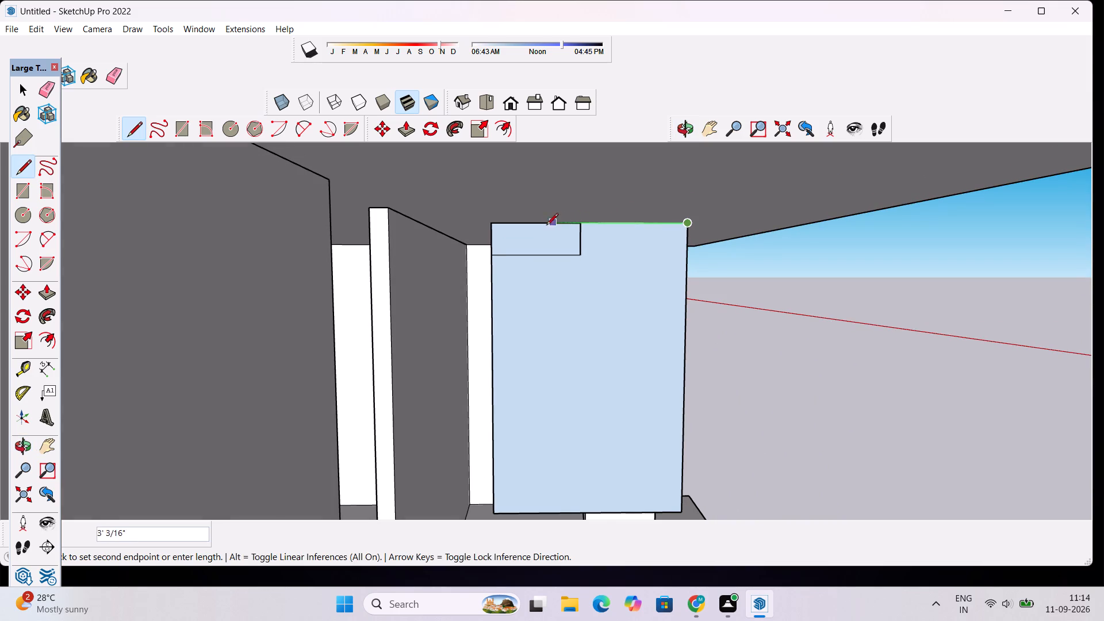
{"action": "left_click", "coordinate": [492, 222]}
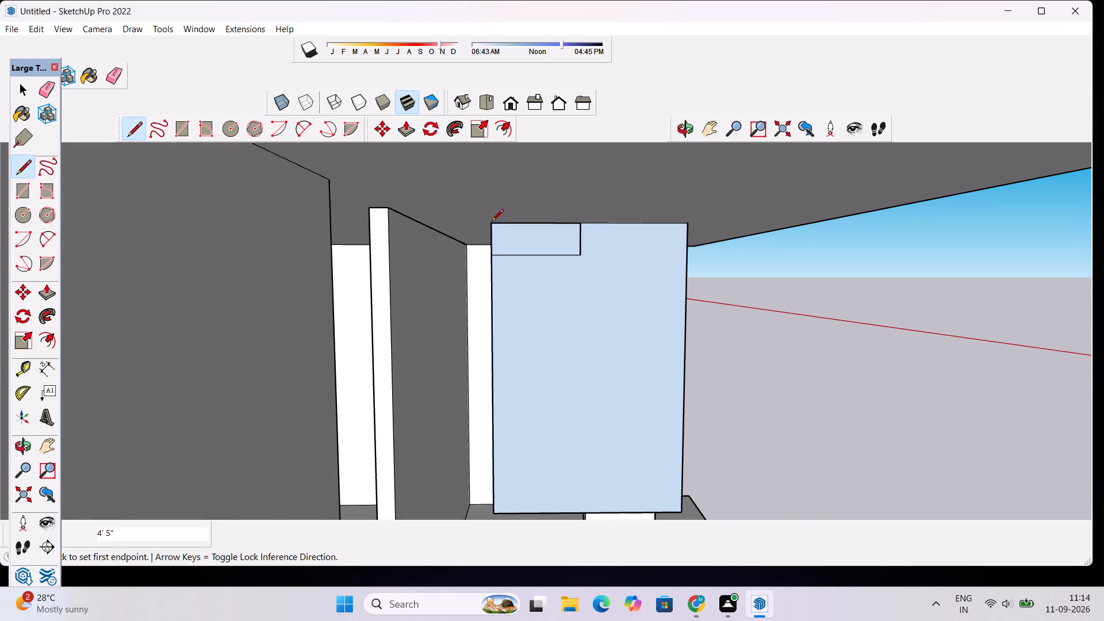
Draw a line about 9' long on the slab's underside along the stair box's rear top edge, from the end face's corner.
{"action": "left_click", "coordinate": [676, 129]}
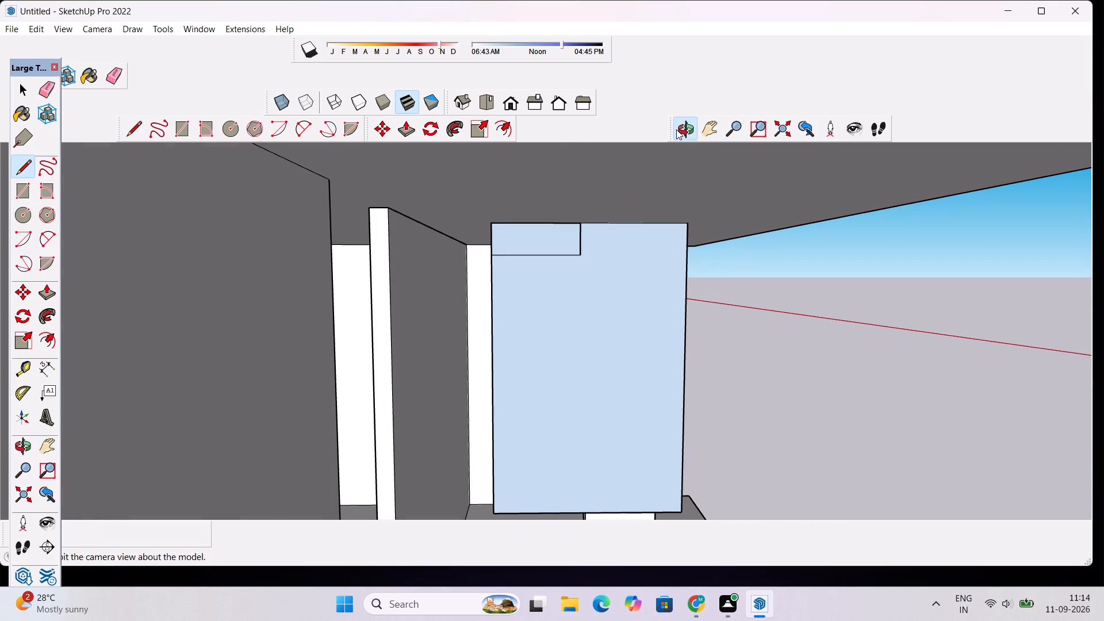
{"action": "left_click_drag", "start_coordinate": [527, 196], "coordinate": [605, 206]}
{"action": "left_click_drag", "start_coordinate": [605, 206], "coordinate": [531, 215]}
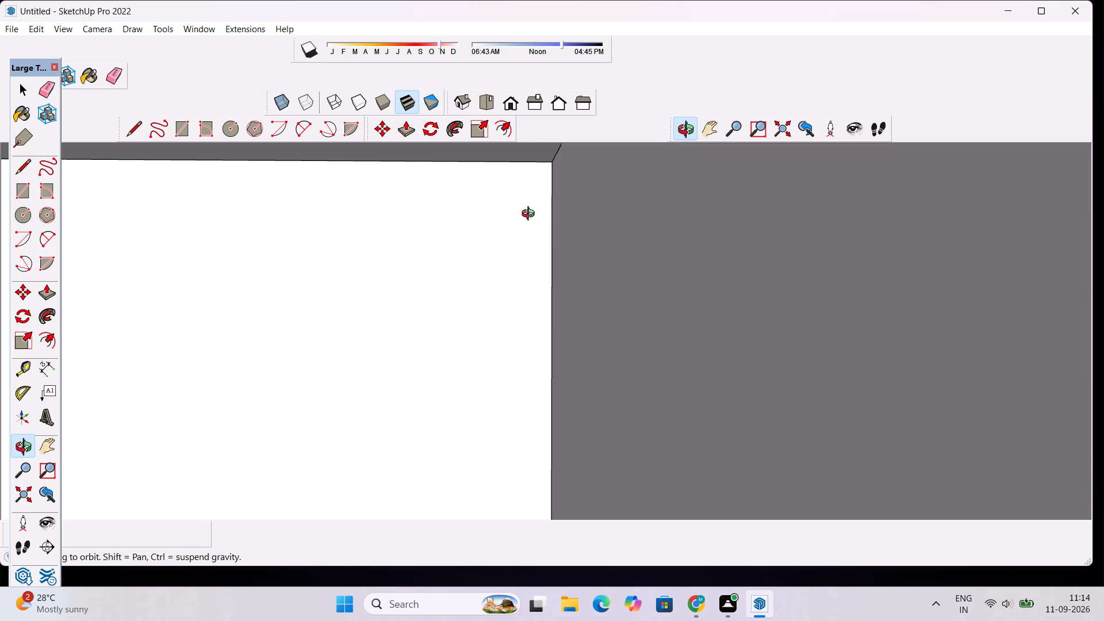
{"action": "left_click_drag", "start_coordinate": [531, 215], "coordinate": [500, 220]}
{"action": "scroll", "coordinate": [500, 220], "scroll_direction": "down", "scroll_amount": 5}
{"action": "scroll", "coordinate": [586, 216], "scroll_direction": "down", "scroll_amount": 20}
{"action": "scroll", "coordinate": [586, 216], "scroll_direction": "down", "scroll_amount": 3}
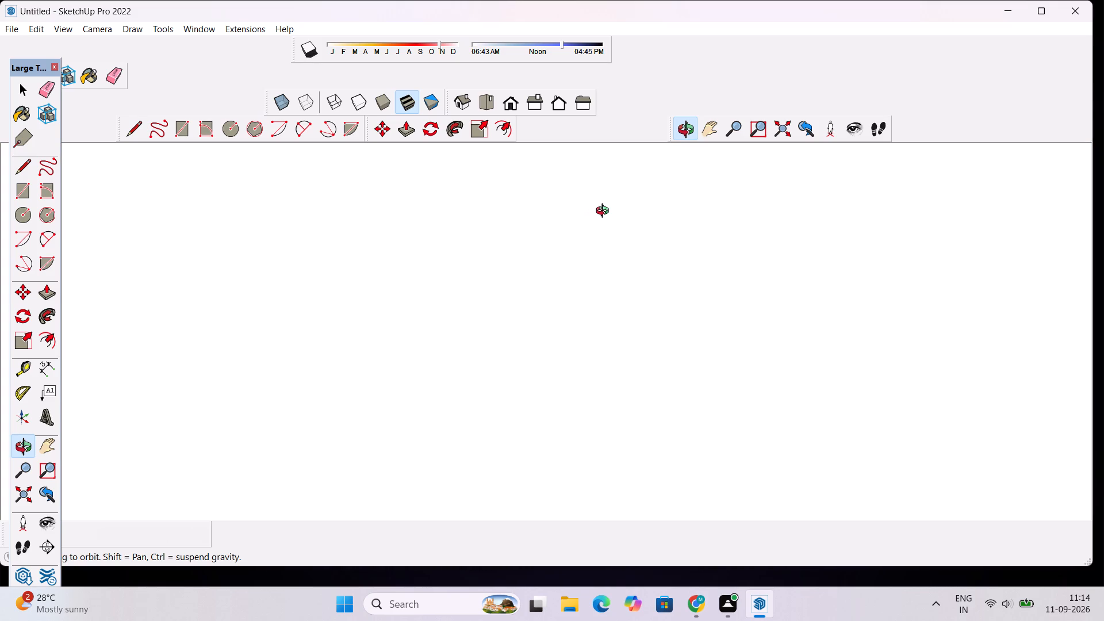
{"action": "scroll", "coordinate": [605, 212], "scroll_direction": "down", "scroll_amount": 20}
{"action": "scroll", "coordinate": [605, 212], "scroll_direction": "down", "scroll_amount": 17}
{"action": "scroll", "coordinate": [545, 237], "scroll_direction": "down", "scroll_amount": 3}
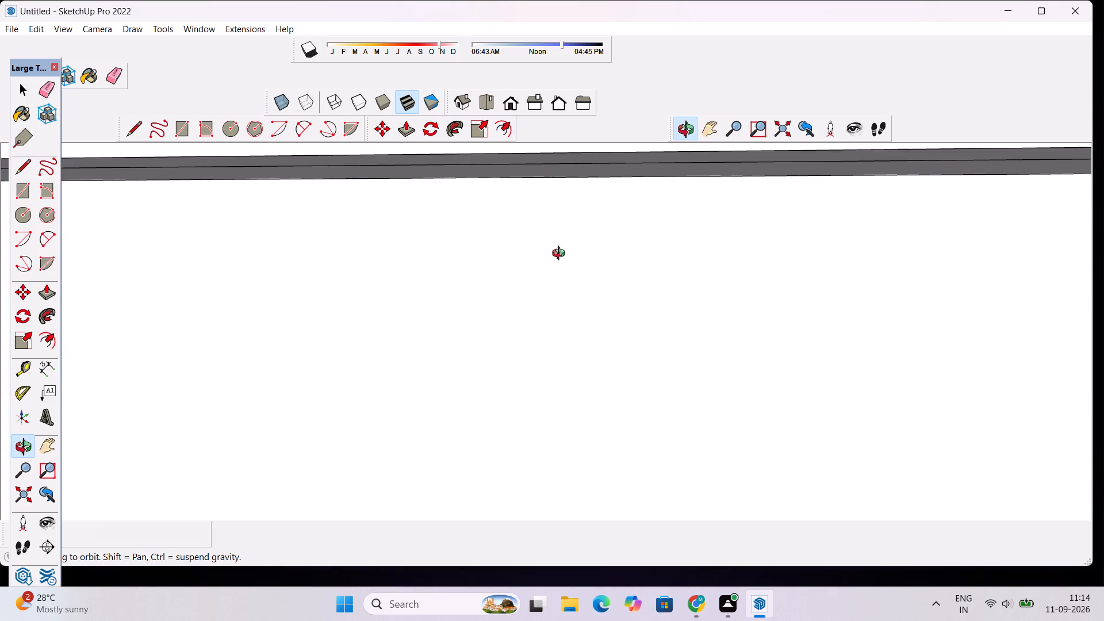
{"action": "scroll", "coordinate": [561, 255], "scroll_direction": "down", "scroll_amount": 20}
{"action": "scroll", "coordinate": [561, 255], "scroll_direction": "down", "scroll_amount": 2}
{"action": "scroll", "coordinate": [543, 260], "scroll_direction": "up", "scroll_amount": 2}
{"action": "left_click_drag", "start_coordinate": [359, 263], "coordinate": [712, 259]}
{"action": "left_click_drag", "start_coordinate": [463, 277], "coordinate": [833, 283]}
{"action": "left_click_drag", "start_coordinate": [473, 283], "coordinate": [839, 282]}
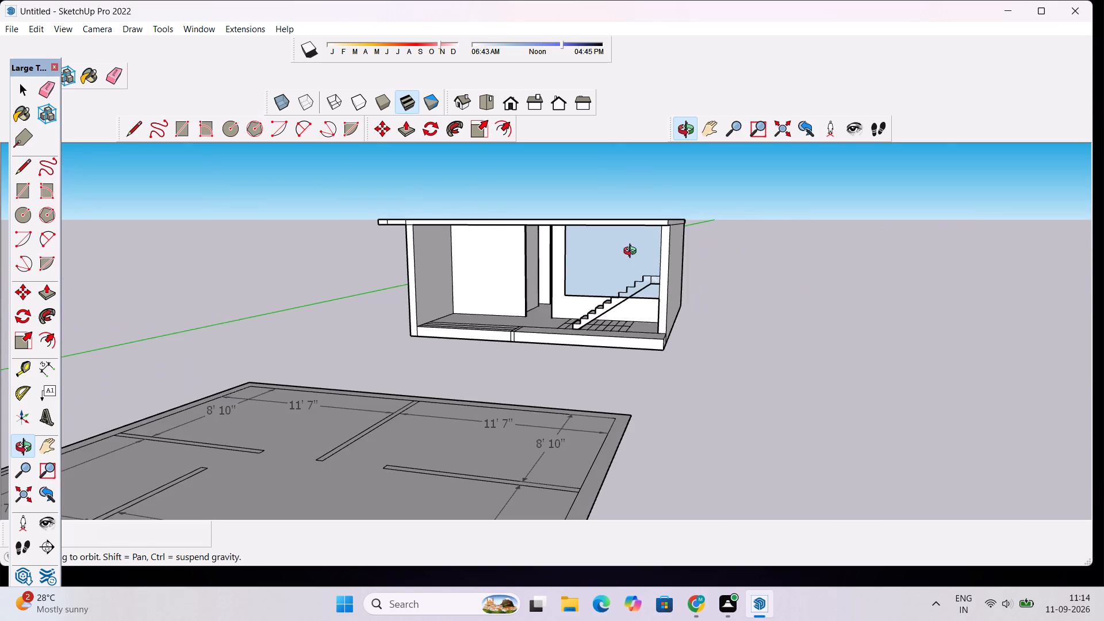
{"action": "scroll", "coordinate": [577, 253], "scroll_direction": "up", "scroll_amount": 6}
{"action": "left_click_drag", "start_coordinate": [467, 257], "coordinate": [580, 259]}
{"action": "scroll", "coordinate": [580, 256], "scroll_direction": "up", "scroll_amount": 1}
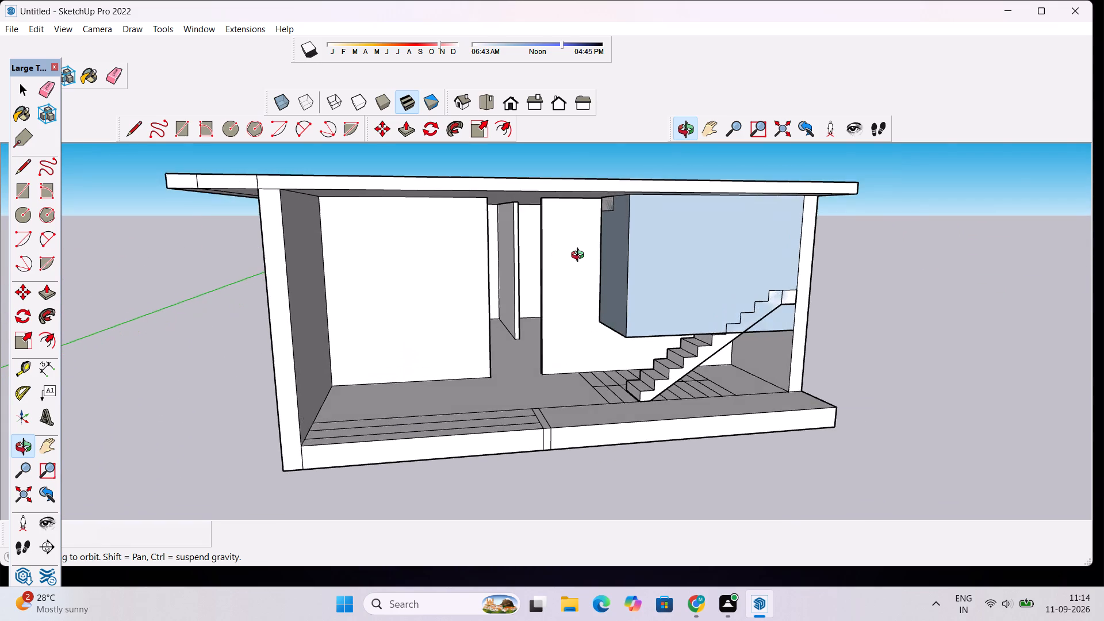
{"action": "scroll", "coordinate": [580, 256], "scroll_direction": "up", "scroll_amount": 8}
{"action": "scroll", "coordinate": [605, 223], "scroll_direction": "down", "scroll_amount": 6}
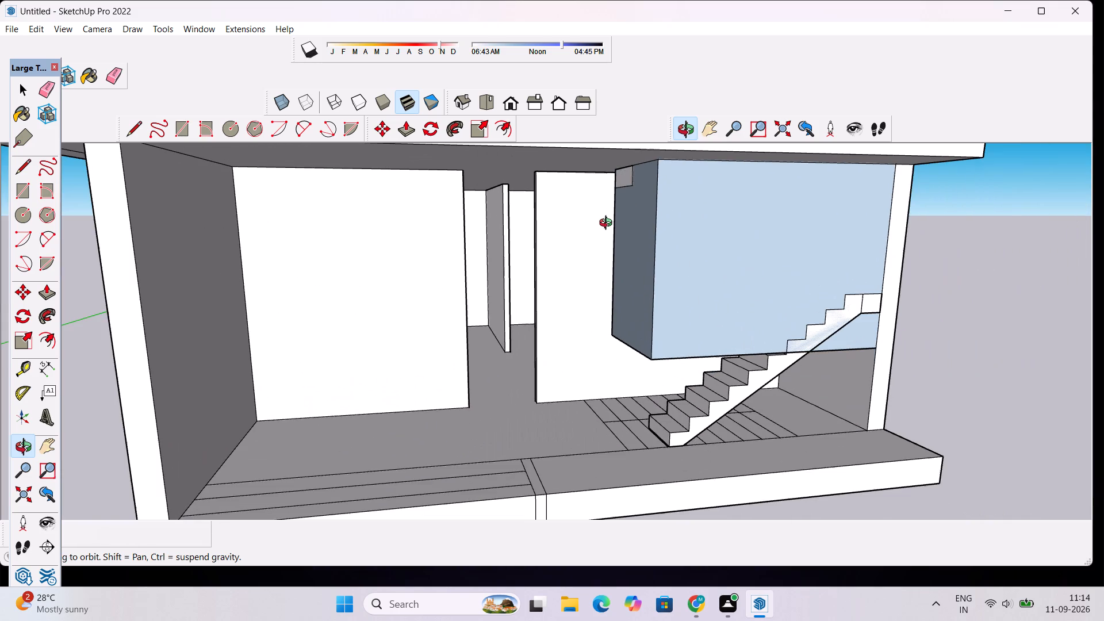
{"action": "left_click_drag", "start_coordinate": [580, 265], "coordinate": [639, 275]}
{"action": "scroll", "coordinate": [623, 245], "scroll_direction": "up", "scroll_amount": 1}
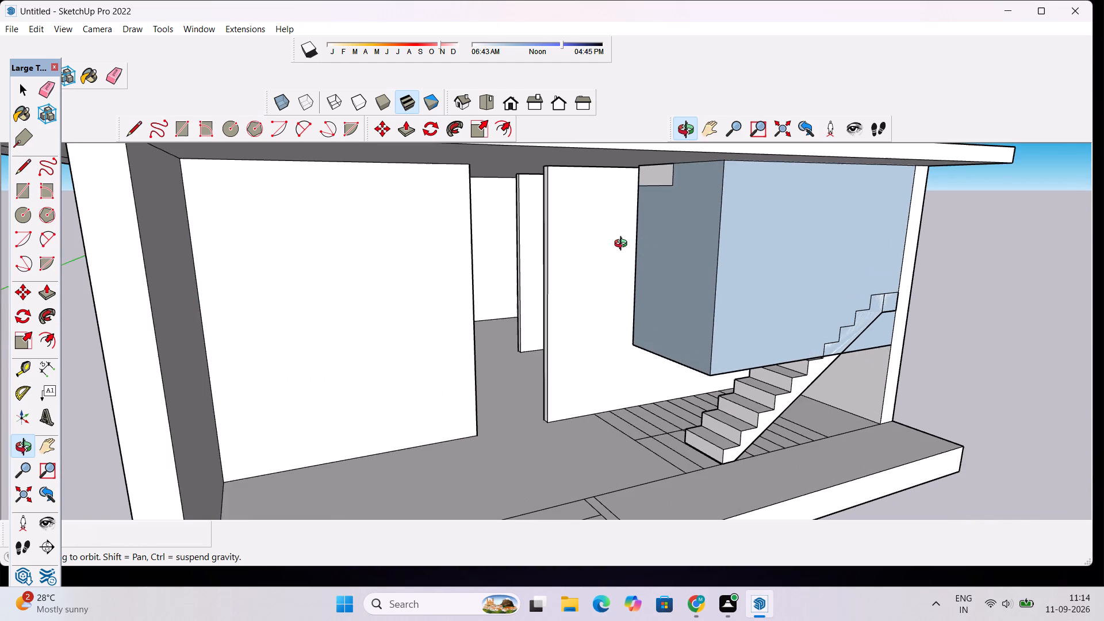
{"action": "scroll", "coordinate": [623, 245], "scroll_direction": "up", "scroll_amount": 5}
{"action": "scroll", "coordinate": [611, 234], "scroll_direction": "down", "scroll_amount": 3}
{"action": "left_click_drag", "start_coordinate": [564, 230], "coordinate": [589, 229]}
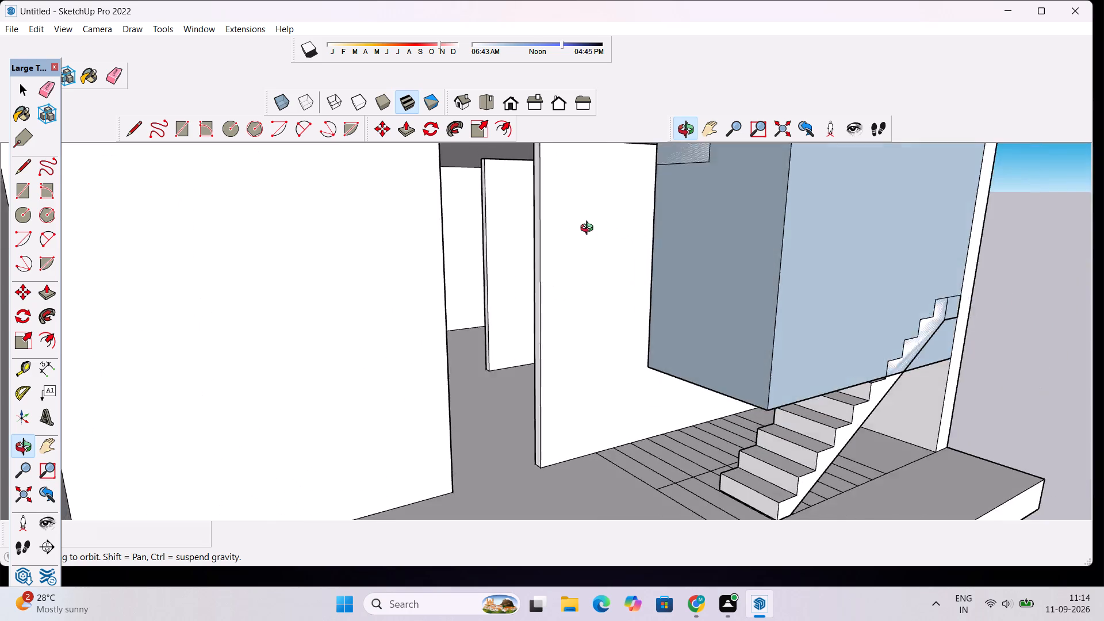
{"action": "left_click_drag", "start_coordinate": [589, 229], "coordinate": [643, 257]}
{"action": "left_click_drag", "start_coordinate": [669, 271], "coordinate": [707, 180]}
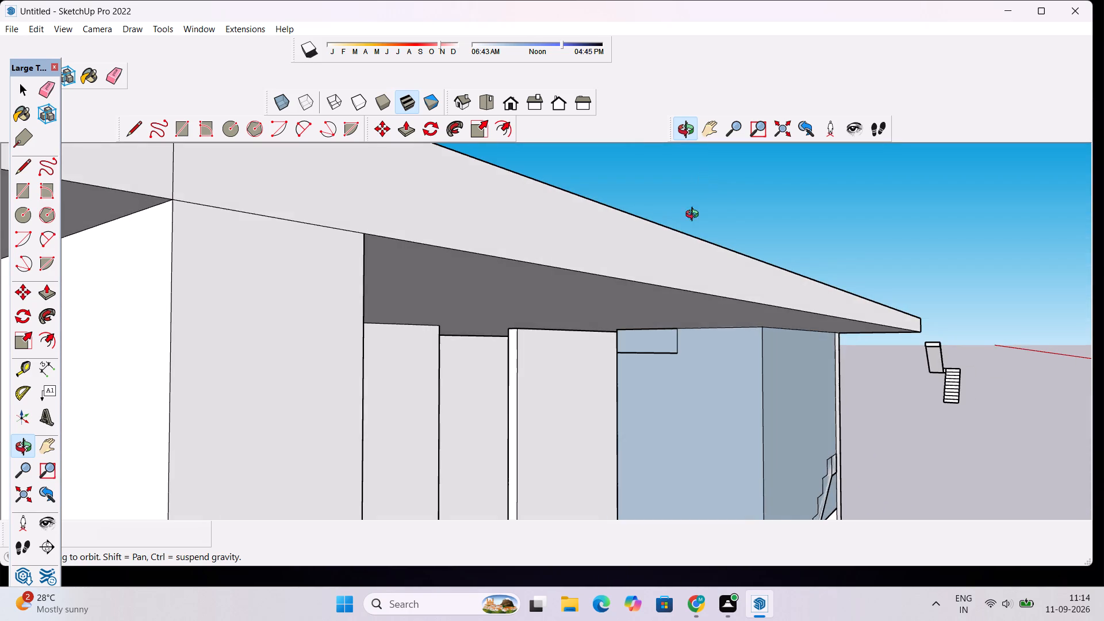
{"action": "scroll", "coordinate": [607, 306], "scroll_direction": "up", "scroll_amount": 11}
{"action": "left_click_drag", "start_coordinate": [537, 362], "coordinate": [603, 361]}
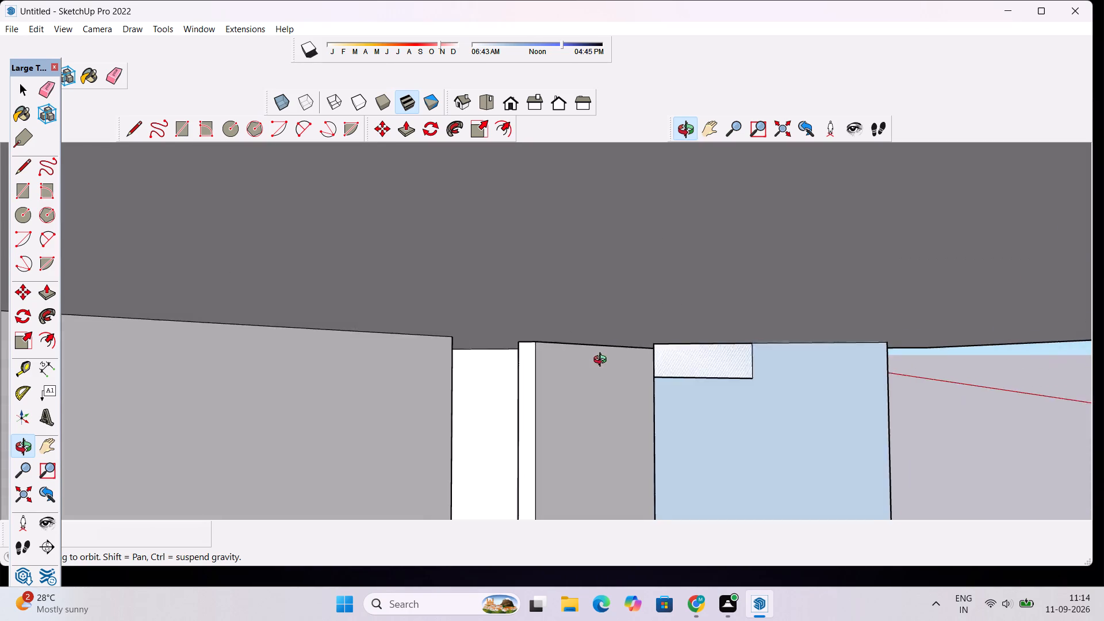
{"action": "left_click_drag", "start_coordinate": [603, 361], "coordinate": [649, 359]}
{"action": "scroll", "coordinate": [649, 359], "scroll_direction": "up", "scroll_amount": 2}
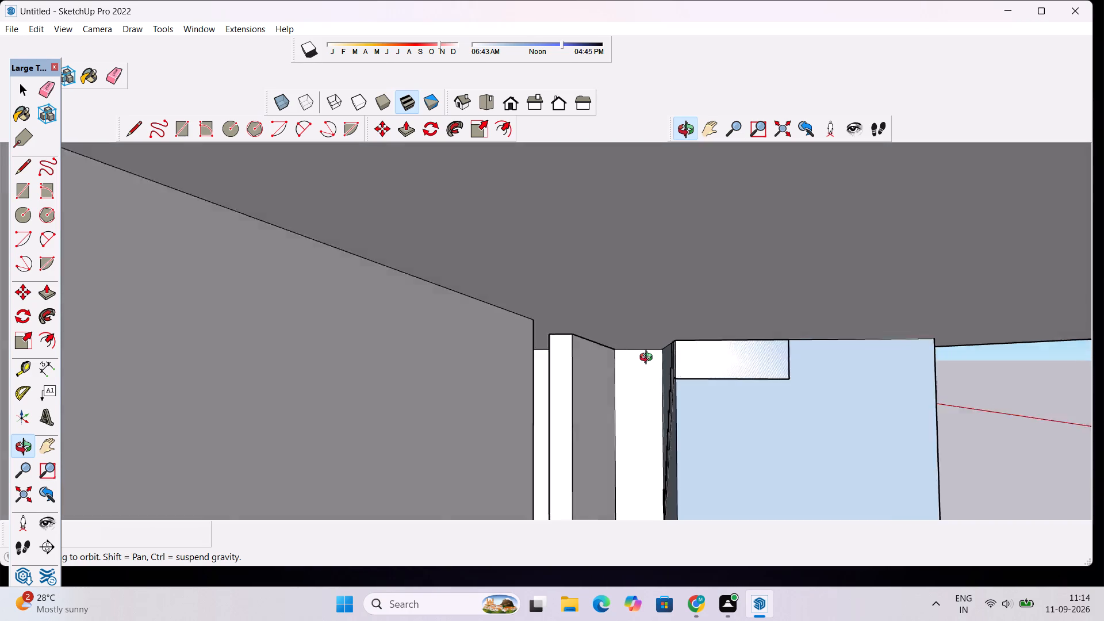
{"action": "scroll", "coordinate": [649, 359], "scroll_direction": "up", "scroll_amount": 4}
{"action": "key", "text": "l"}
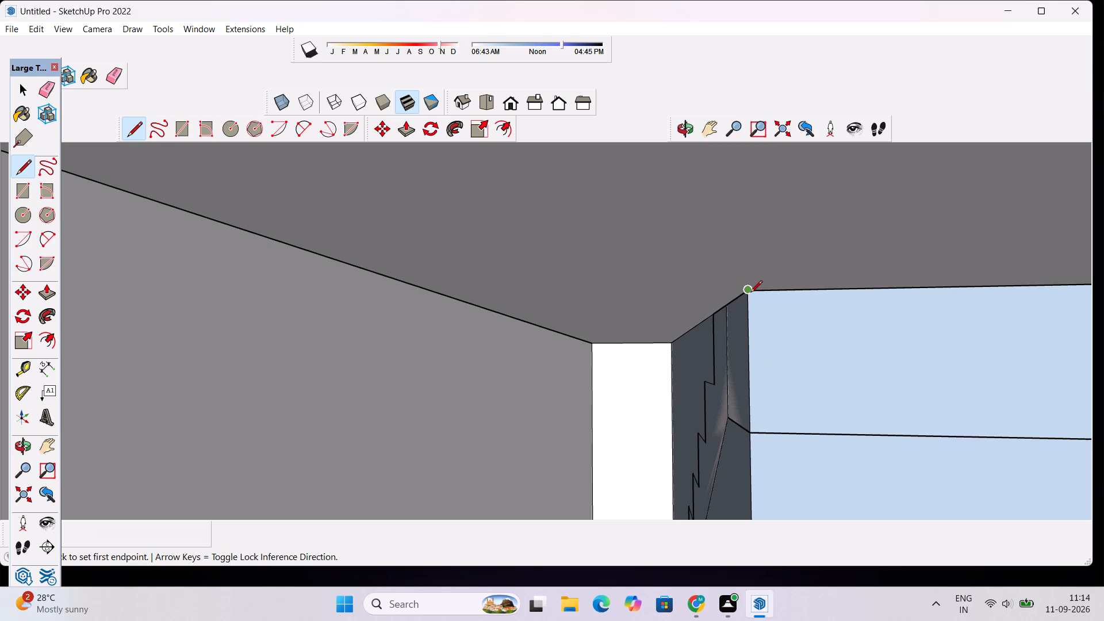
{"action": "left_click", "coordinate": [750, 293]}
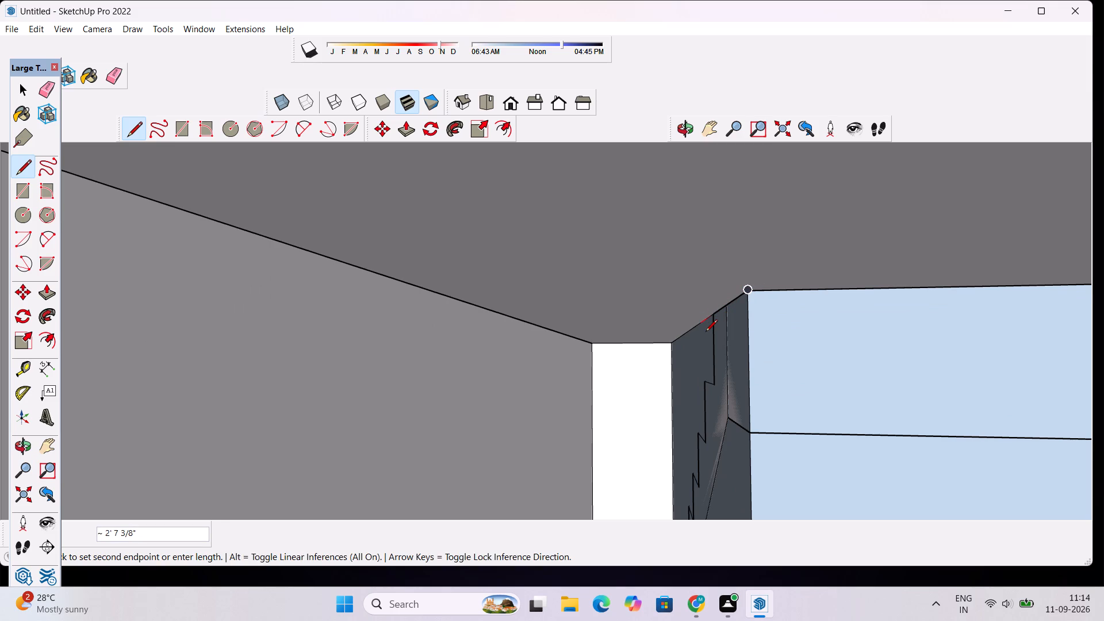
{"action": "scroll", "coordinate": [706, 332], "scroll_direction": "up", "scroll_amount": 4}
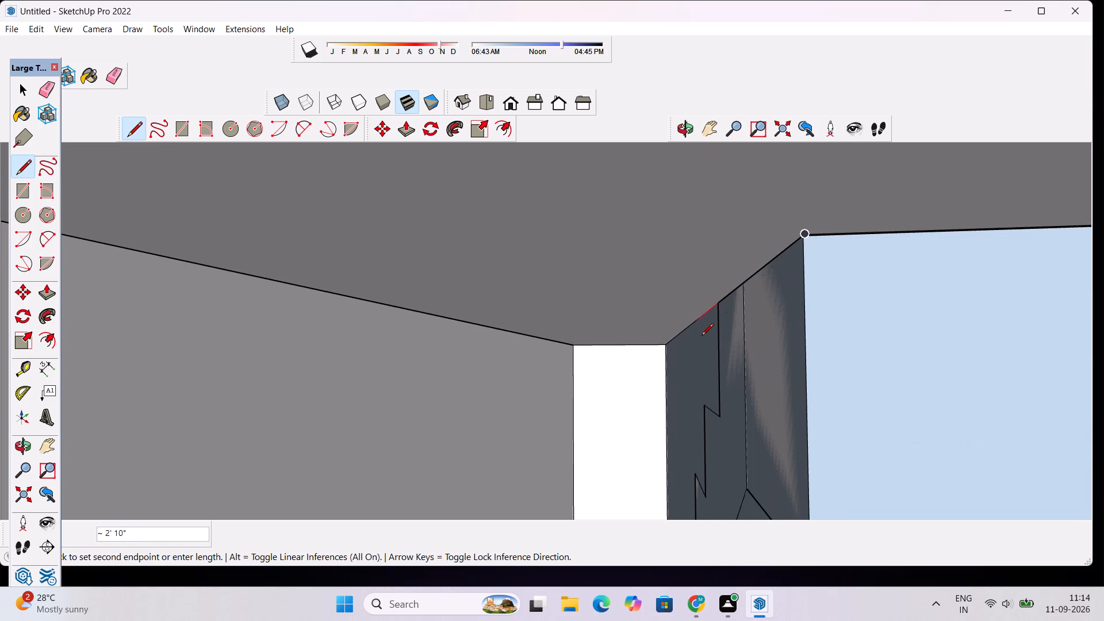
{"action": "scroll", "coordinate": [701, 339], "scroll_direction": "up", "scroll_amount": 4}
{"action": "left_click", "coordinate": [658, 346]}
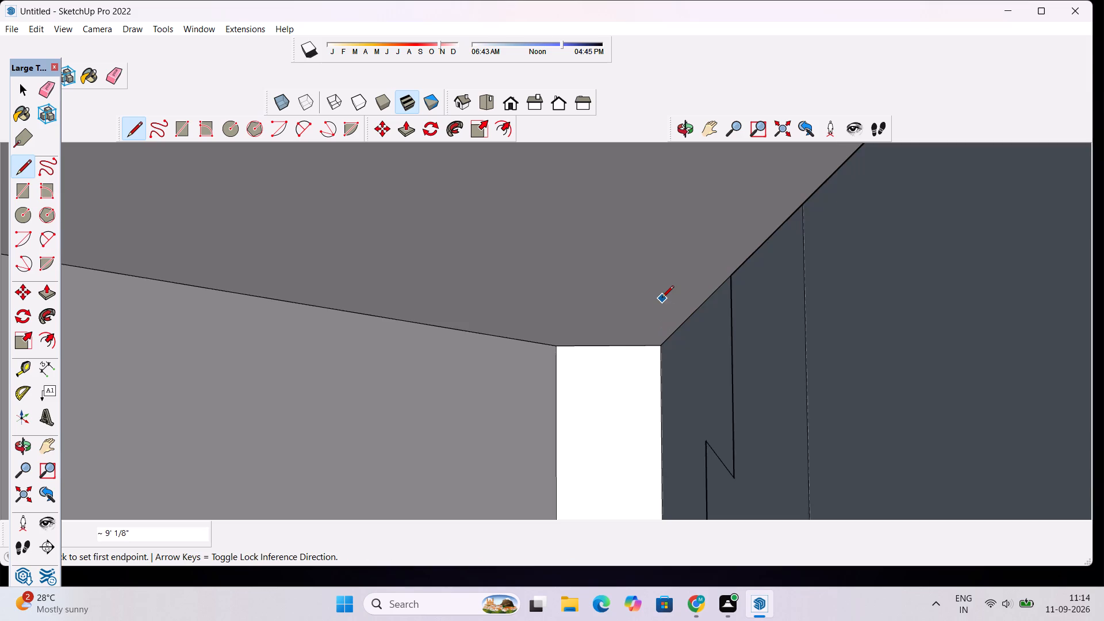
Delete the front face of the box enclosing the stairs beneath the roof slab.
{"action": "scroll", "coordinate": [662, 298], "scroll_direction": "down", "scroll_amount": 14}
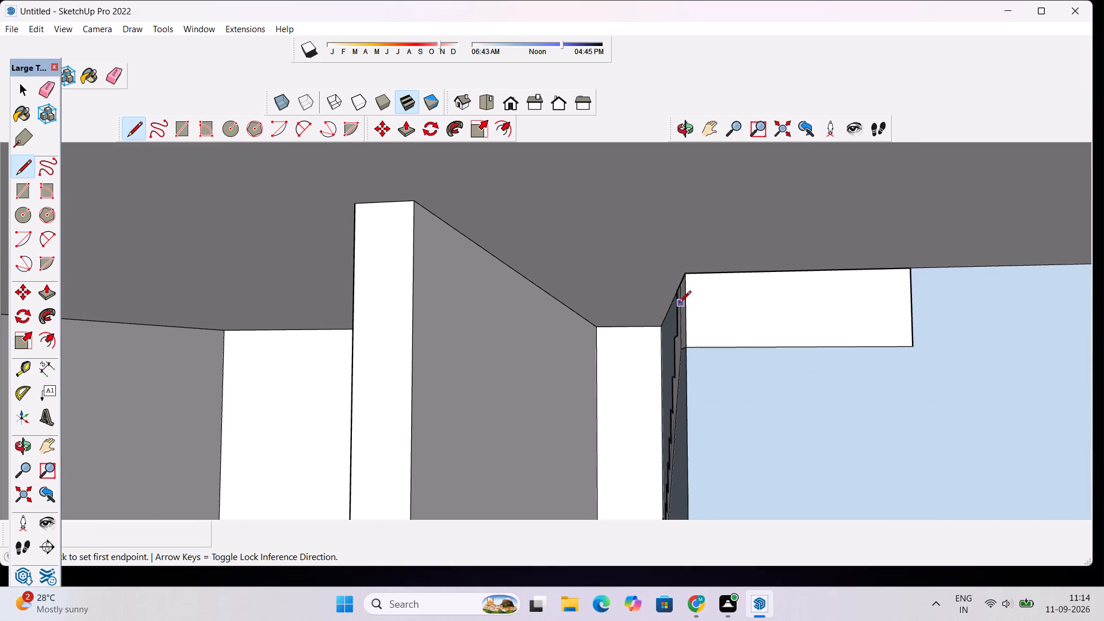
{"action": "scroll", "coordinate": [680, 305], "scroll_direction": "down", "scroll_amount": 3}
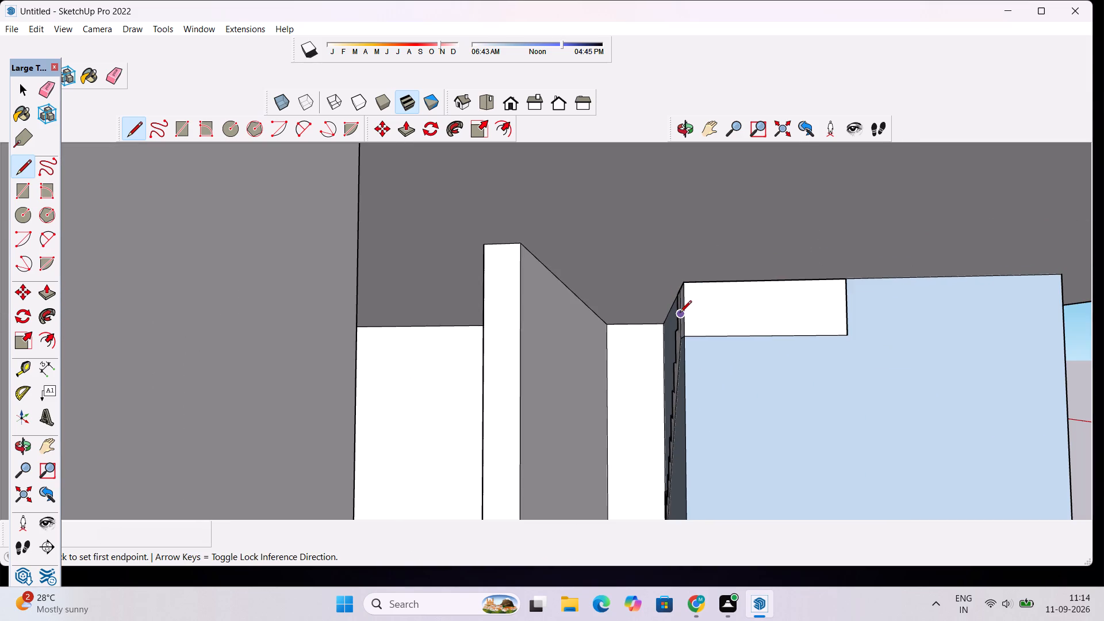
{"action": "scroll", "coordinate": [672, 287], "scroll_direction": "down", "scroll_amount": 5}
{"action": "scroll", "coordinate": [672, 287], "scroll_direction": "up", "scroll_amount": 2}
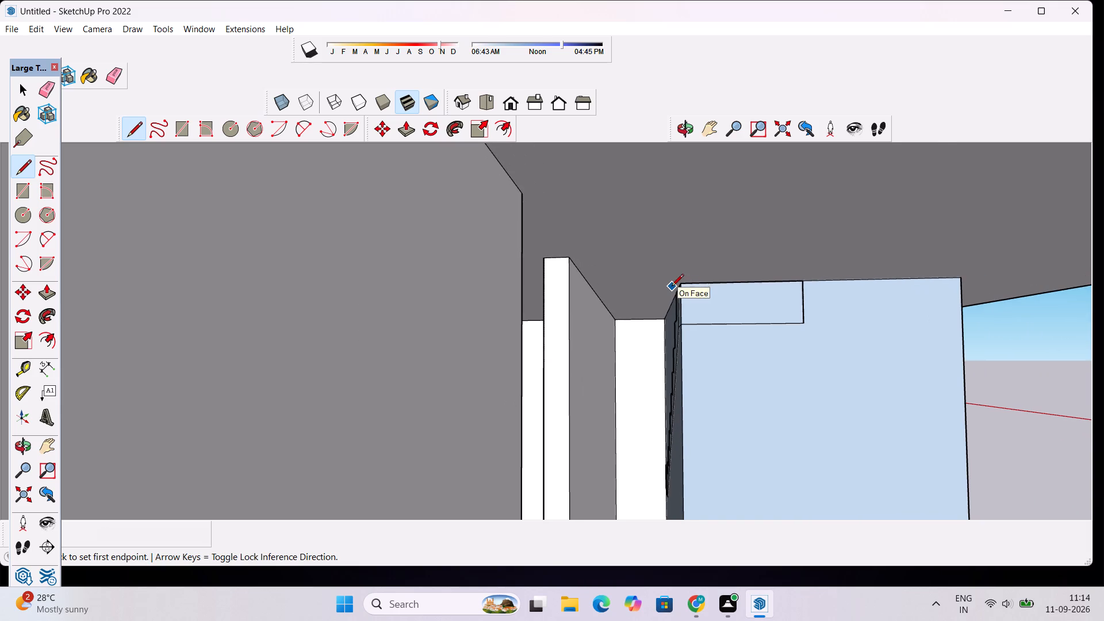
{"action": "key", "text": "space"}
{"action": "scroll", "coordinate": [671, 283], "scroll_direction": "down", "scroll_amount": 4}
{"action": "scroll", "coordinate": [685, 270], "scroll_direction": "up", "scroll_amount": 2}
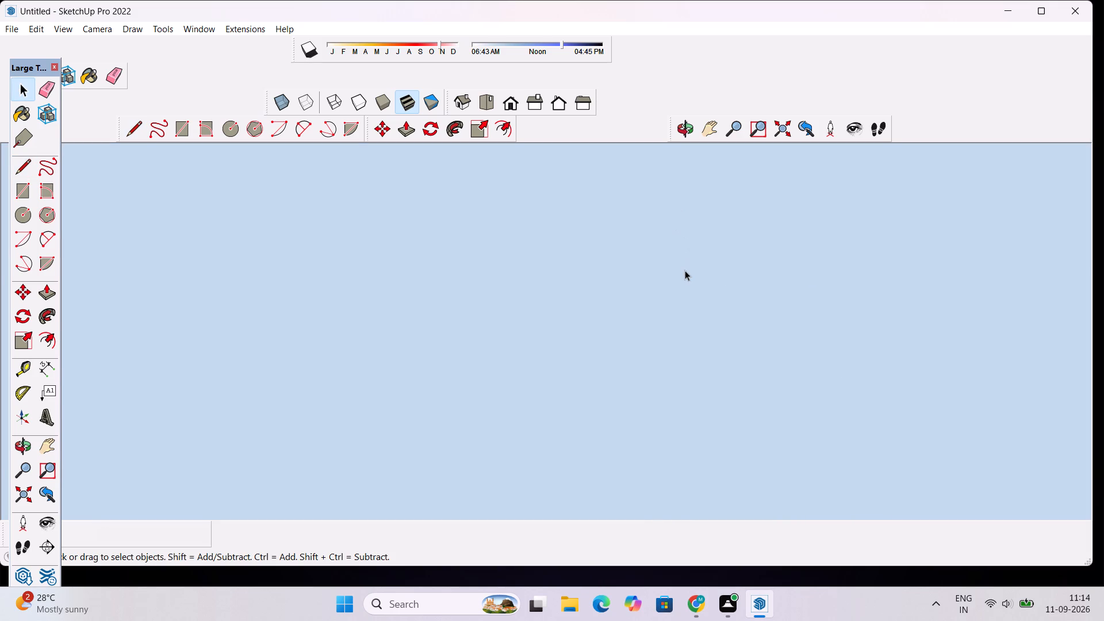
{"action": "scroll", "coordinate": [685, 270], "scroll_direction": "up", "scroll_amount": 12}
{"action": "left_click", "coordinate": [686, 131]}
{"action": "left_click_drag", "start_coordinate": [733, 275], "coordinate": [646, 280]}
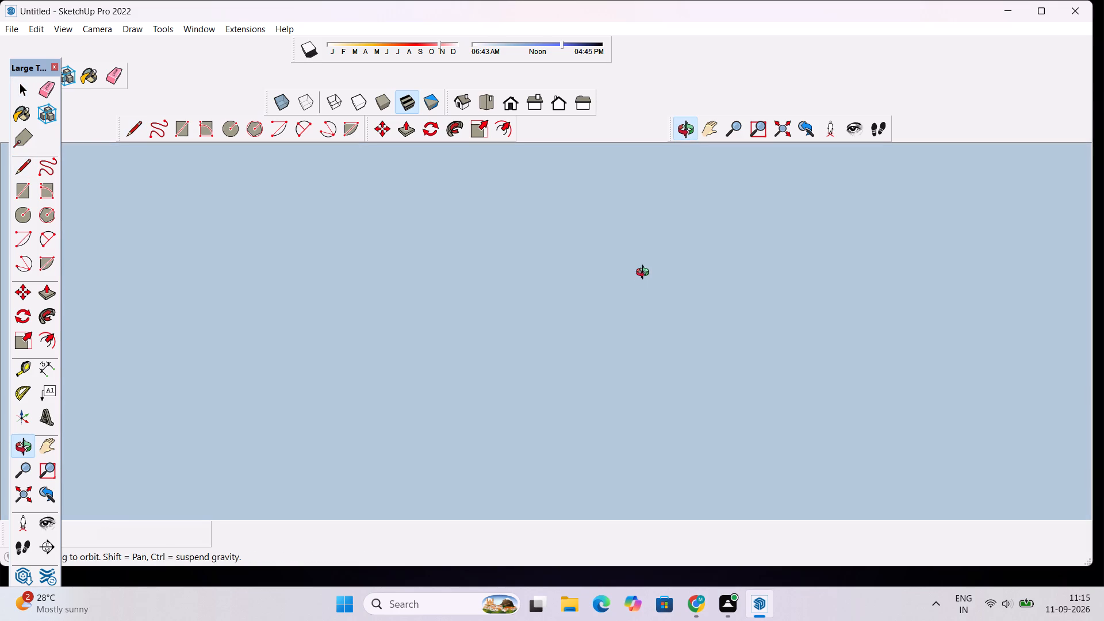
{"action": "scroll", "coordinate": [645, 274], "scroll_direction": "down", "scroll_amount": 18}
{"action": "left_click", "coordinate": [507, 103]}
{"action": "scroll", "coordinate": [525, 170], "scroll_direction": "down", "scroll_amount": 12}
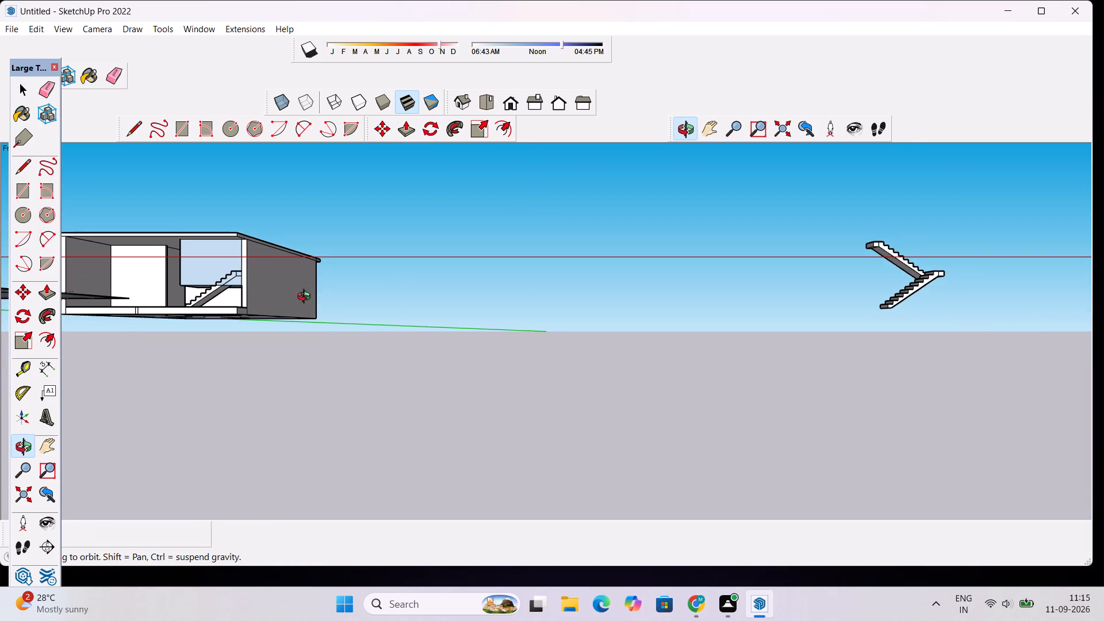
{"action": "scroll", "coordinate": [210, 259], "scroll_direction": "down", "scroll_amount": 11}
{"action": "scroll", "coordinate": [151, 234], "scroll_direction": "up", "scroll_amount": 6}
{"action": "left_click_drag", "start_coordinate": [164, 269], "coordinate": [184, 323]}
{"action": "scroll", "coordinate": [181, 251], "scroll_direction": "down", "scroll_amount": 5}
{"action": "left_click_drag", "start_coordinate": [129, 229], "coordinate": [251, 248], "text": "shift"}
{"action": "scroll", "coordinate": [318, 286], "scroll_direction": "up", "scroll_amount": 11, "text": "shift"}
{"action": "left_click_drag", "start_coordinate": [220, 285], "coordinate": [248, 260]}
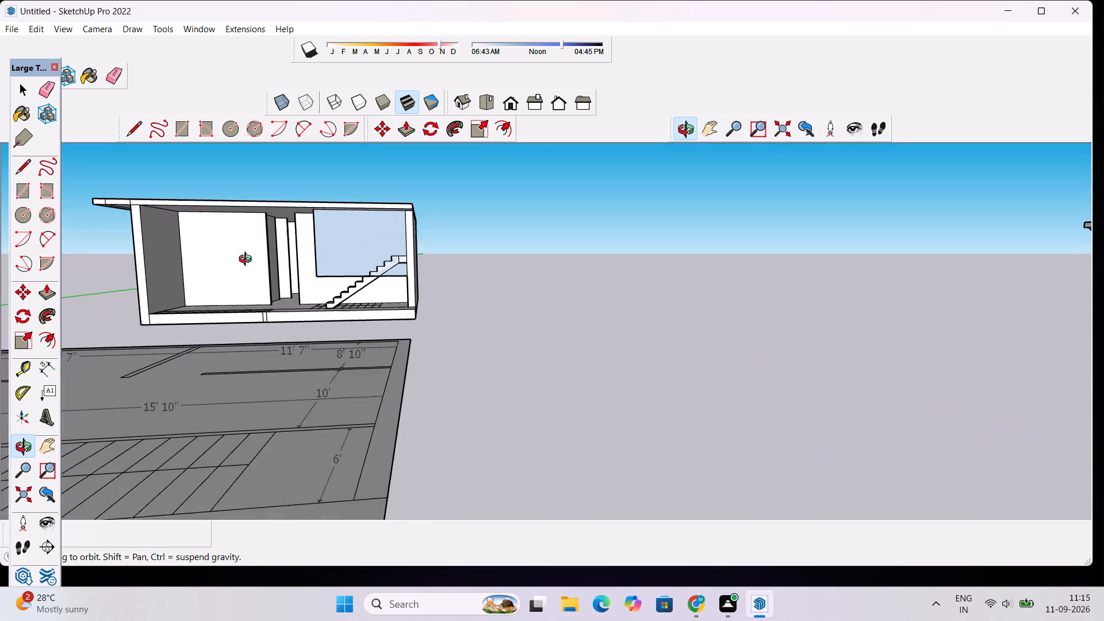
{"action": "left_click_drag", "start_coordinate": [248, 260], "coordinate": [249, 258]}
{"action": "scroll", "coordinate": [402, 231], "scroll_direction": "up", "scroll_amount": 3}
{"action": "key", "text": "space"}
{"action": "left_click", "coordinate": [355, 244]}
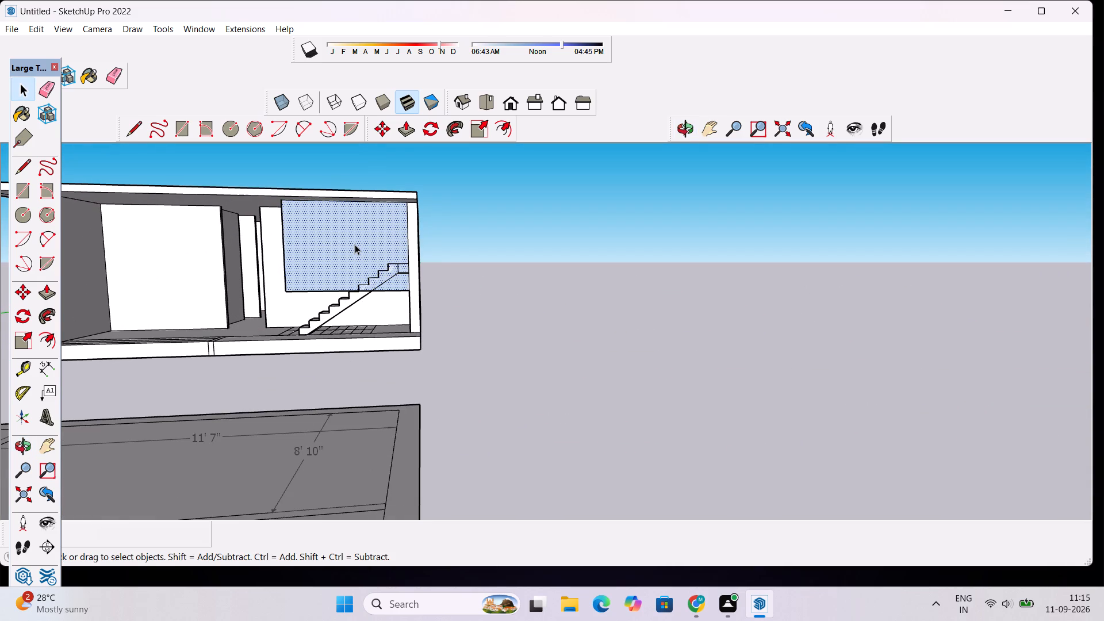
{"action": "key", "text": "Delete"}
Erase the remaining edges of the box around the stairs, removing its end face, bottom face and the line along the rear wall.
{"action": "scroll", "coordinate": [266, 253], "scroll_direction": "up", "scroll_amount": 5}
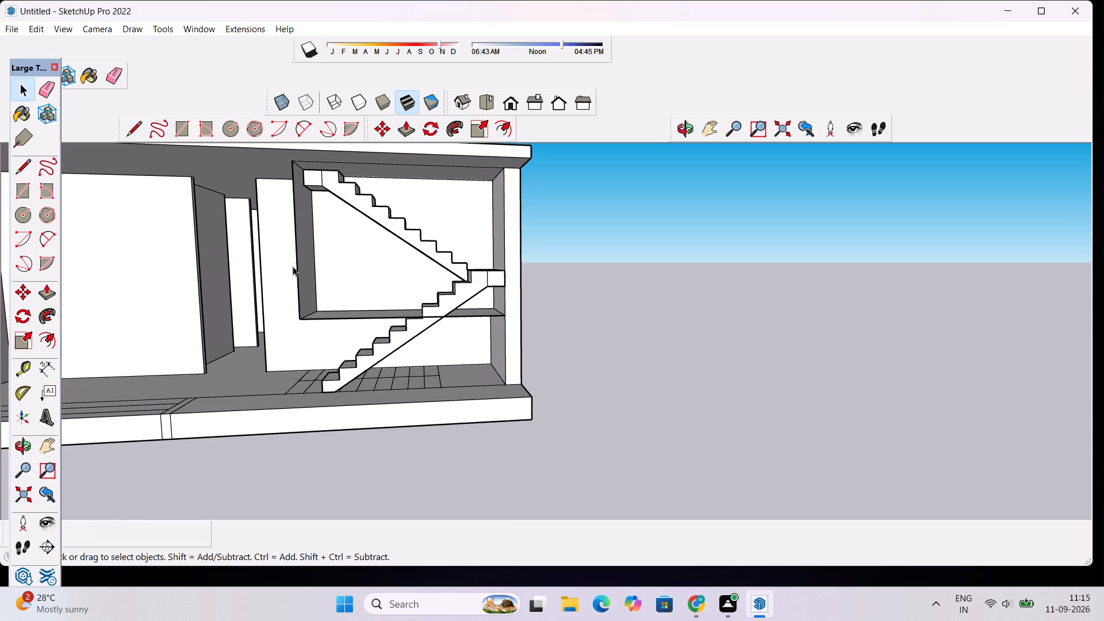
{"action": "key", "text": "e"}
{"action": "left_click_drag", "start_coordinate": [306, 243], "coordinate": [299, 279]}
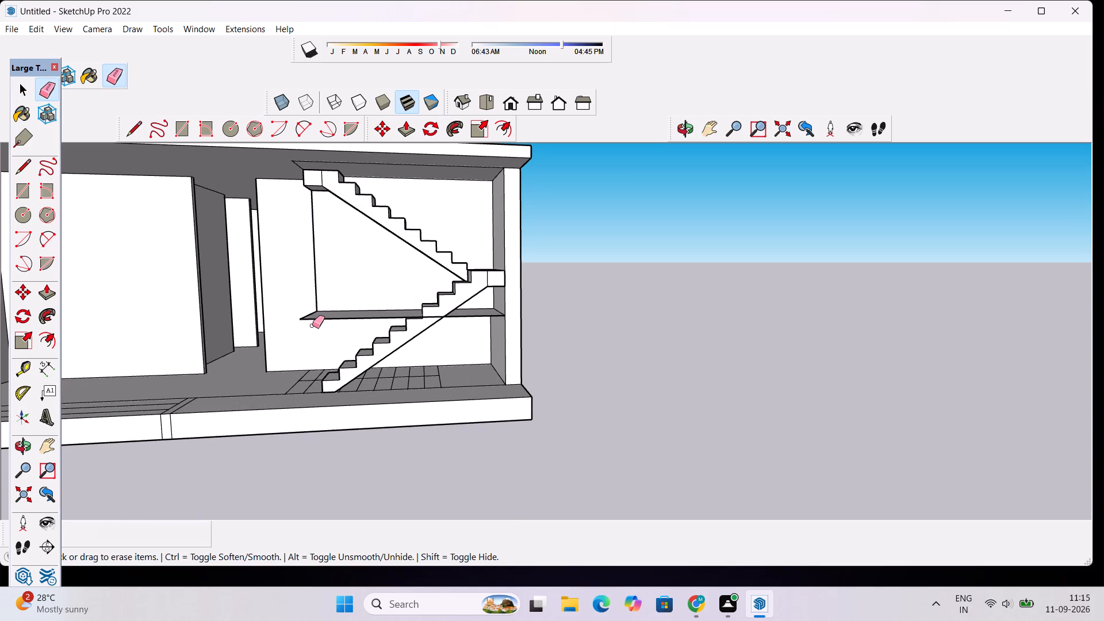
{"action": "left_click_drag", "start_coordinate": [312, 325], "coordinate": [323, 252]}
{"action": "left_click_drag", "start_coordinate": [349, 323], "coordinate": [349, 319]}
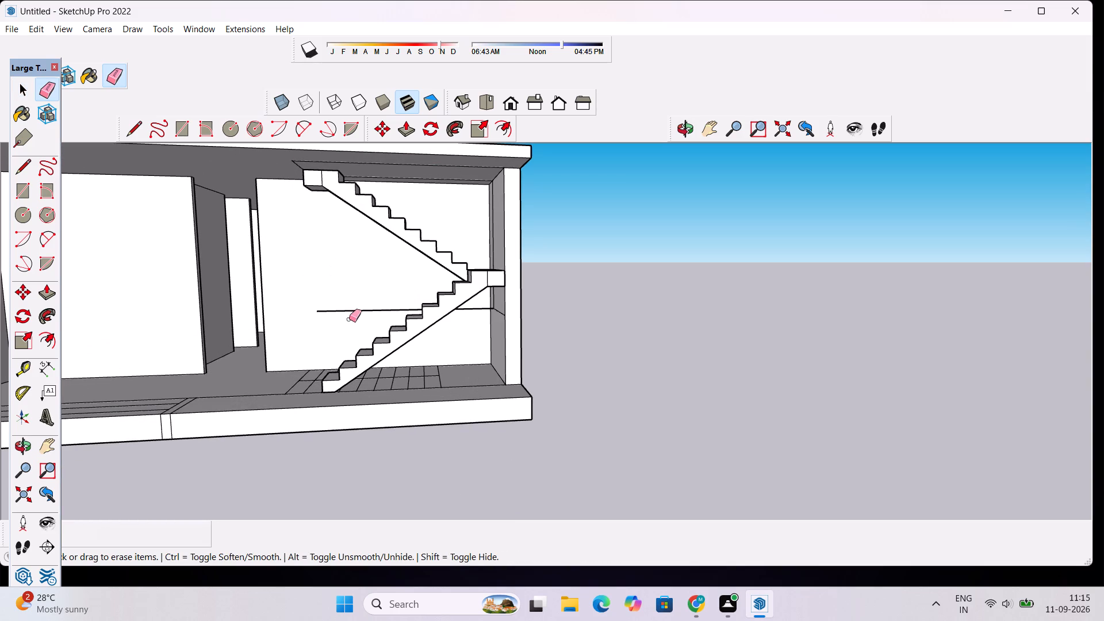
{"action": "left_click_drag", "start_coordinate": [349, 319], "coordinate": [352, 304]}
Erase the leftover box edges on the side wall, both below the stair landing and near the rear corner above it.
{"action": "scroll", "coordinate": [351, 163], "scroll_direction": "up", "scroll_amount": 5}
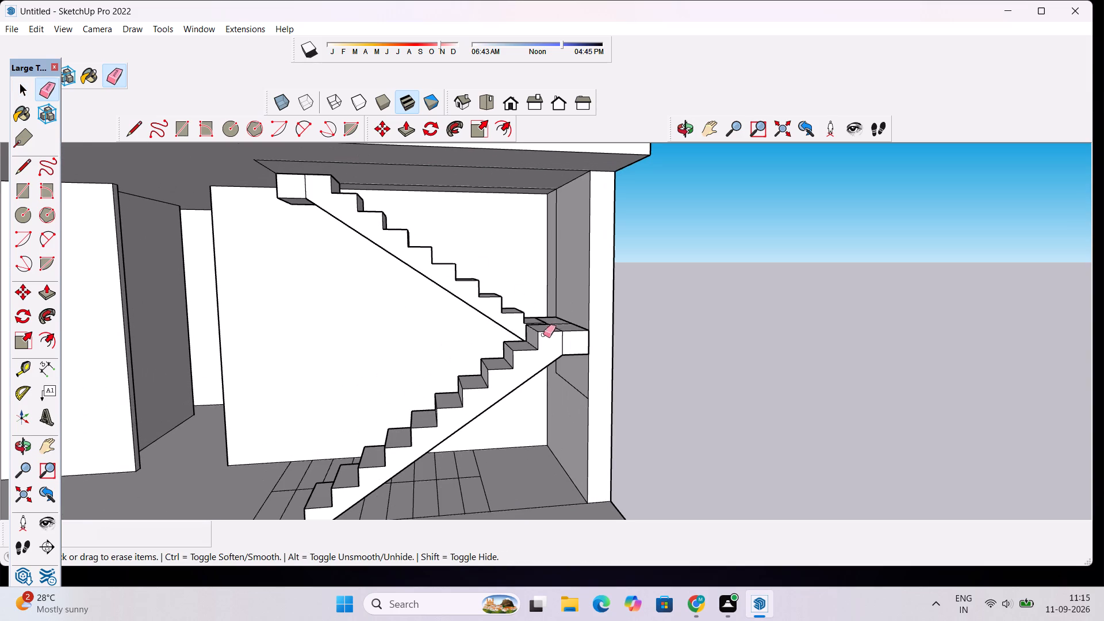
{"action": "scroll", "coordinate": [567, 382], "scroll_direction": "up", "scroll_amount": 3}
{"action": "scroll", "coordinate": [554, 390], "scroll_direction": "down", "scroll_amount": 6}
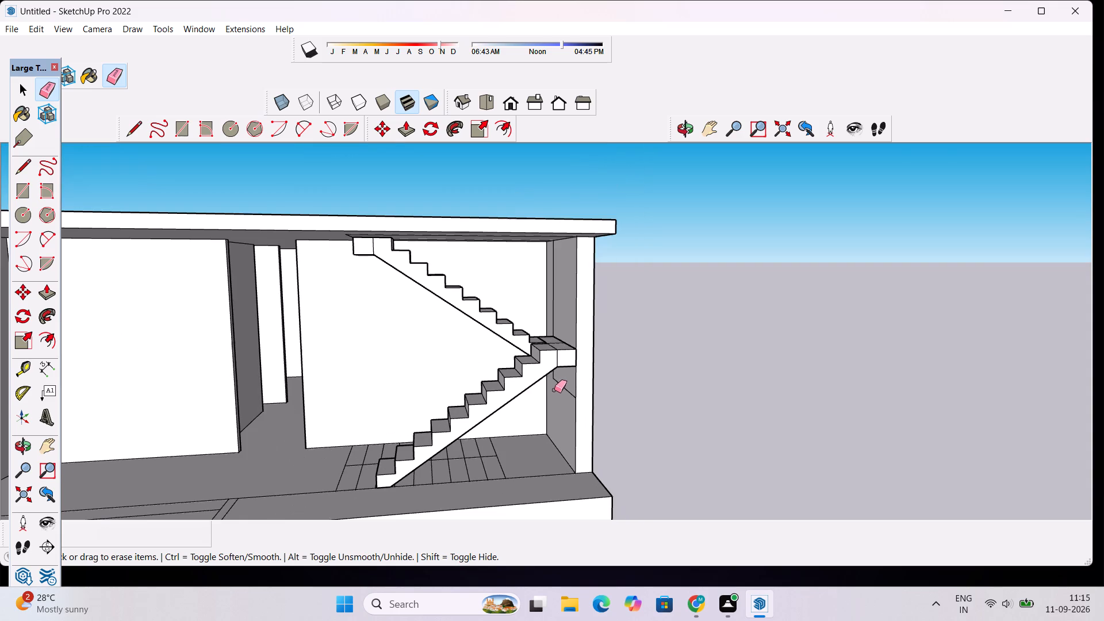
{"action": "scroll", "coordinate": [463, 243], "scroll_direction": "up", "scroll_amount": 5}
{"action": "scroll", "coordinate": [600, 317], "scroll_direction": "down", "scroll_amount": 3}
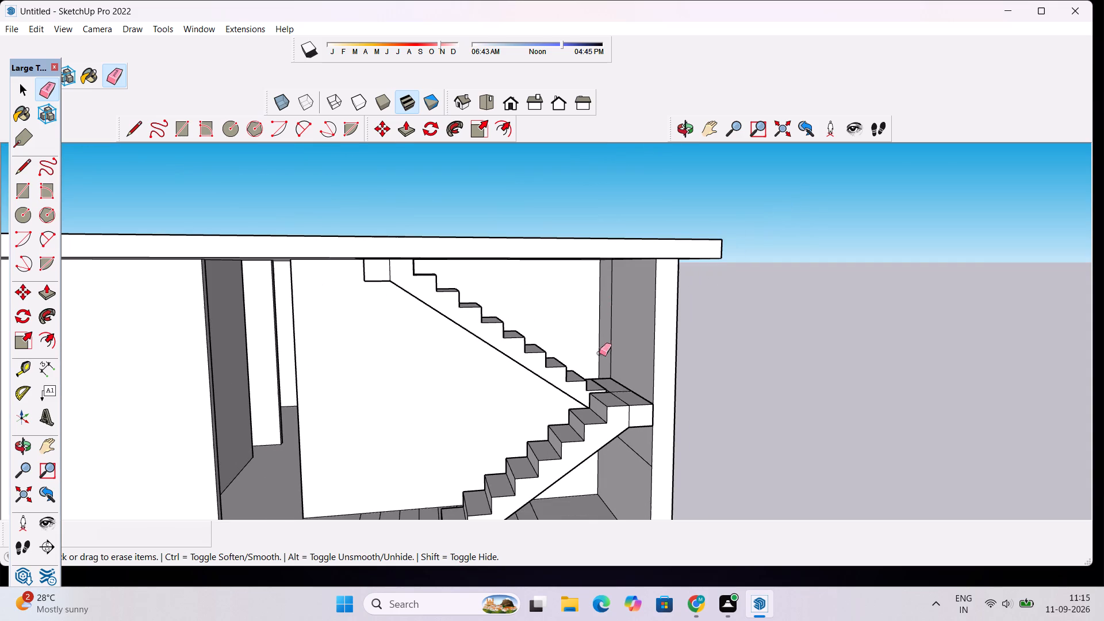
{"action": "left_click_drag", "start_coordinate": [635, 460], "coordinate": [635, 448]}
{"action": "scroll", "coordinate": [612, 366], "scroll_direction": "up", "scroll_amount": 6}
{"action": "left_click_drag", "start_coordinate": [574, 335], "coordinate": [619, 338]}
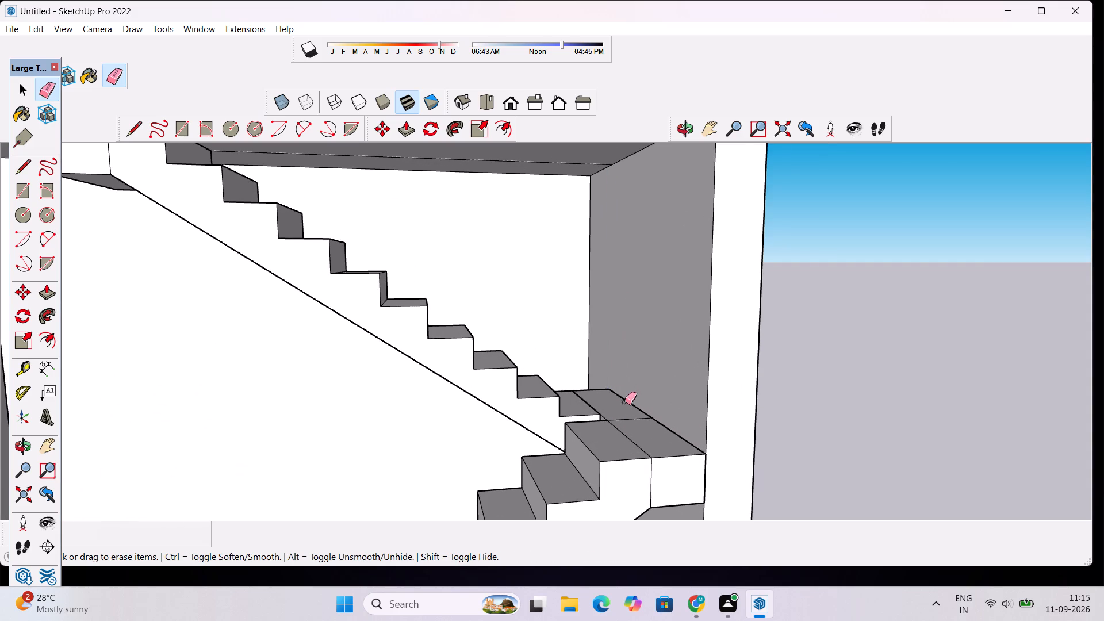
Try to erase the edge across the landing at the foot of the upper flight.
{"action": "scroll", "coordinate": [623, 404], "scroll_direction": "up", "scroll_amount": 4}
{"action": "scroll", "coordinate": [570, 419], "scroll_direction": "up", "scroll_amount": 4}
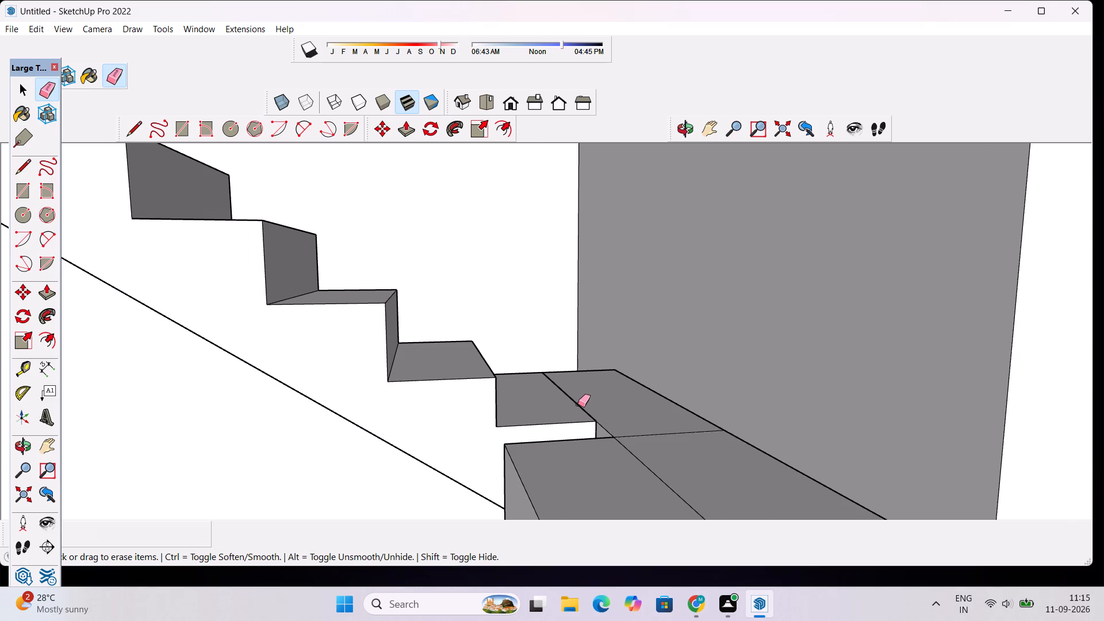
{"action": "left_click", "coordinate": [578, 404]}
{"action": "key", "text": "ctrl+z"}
Delete the face closing the bottom of the stairwell opening in the roof slab.
{"action": "scroll", "coordinate": [578, 381], "scroll_direction": "down", "scroll_amount": 9}
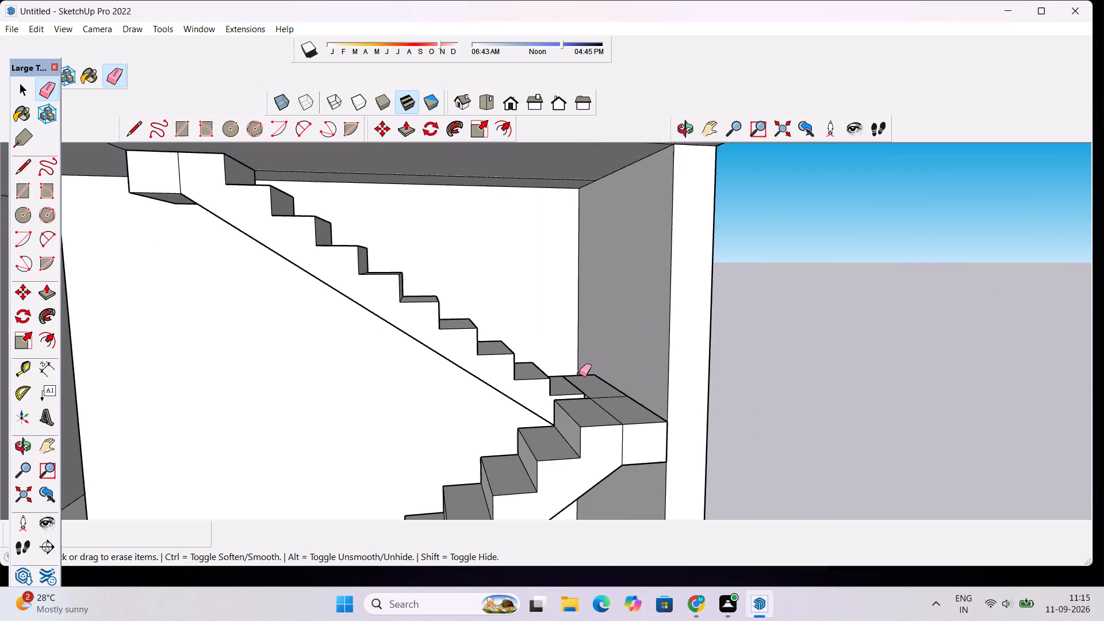
{"action": "scroll", "coordinate": [579, 374], "scroll_direction": "down", "scroll_amount": 6}
{"action": "scroll", "coordinate": [464, 321], "scroll_direction": "up", "scroll_amount": 5}
{"action": "key", "text": "space"}
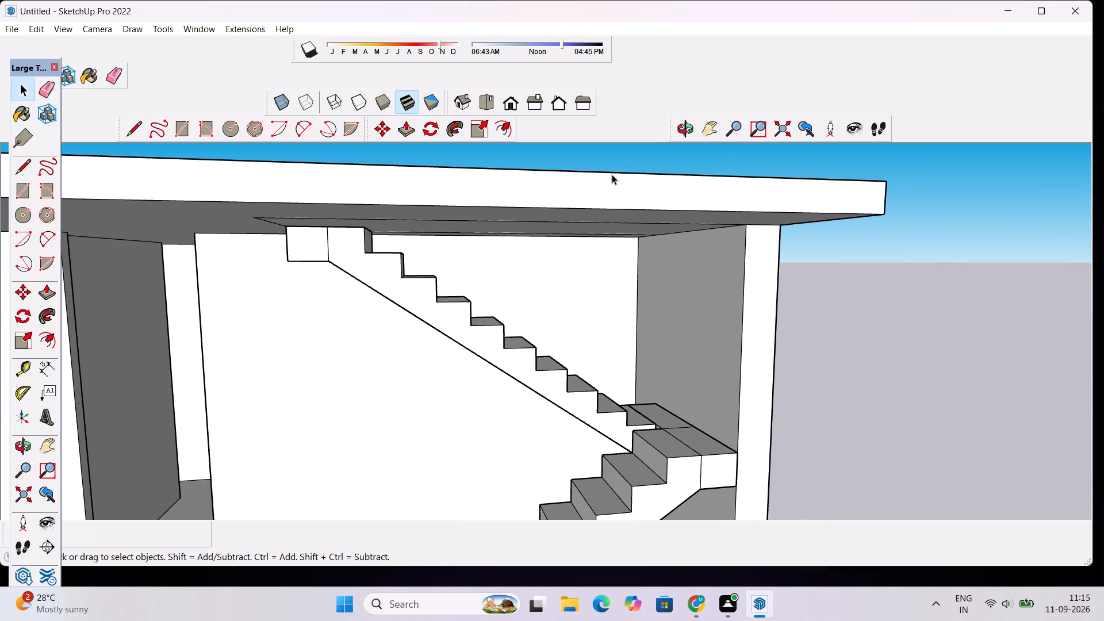
{"action": "left_click", "coordinate": [683, 129]}
{"action": "left_click_drag", "start_coordinate": [537, 332], "coordinate": [543, 306]}
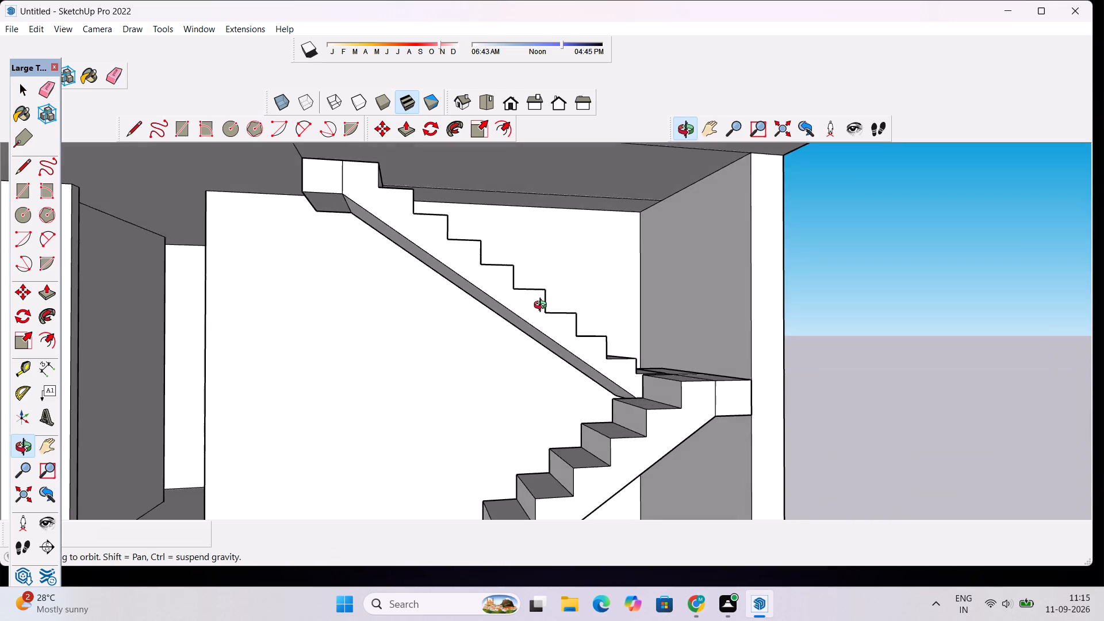
{"action": "left_click_drag", "start_coordinate": [543, 306], "coordinate": [550, 321]}
{"action": "scroll", "coordinate": [550, 321], "scroll_direction": "down", "scroll_amount": 3}
{"action": "left_click_drag", "start_coordinate": [611, 286], "coordinate": [559, 340]}
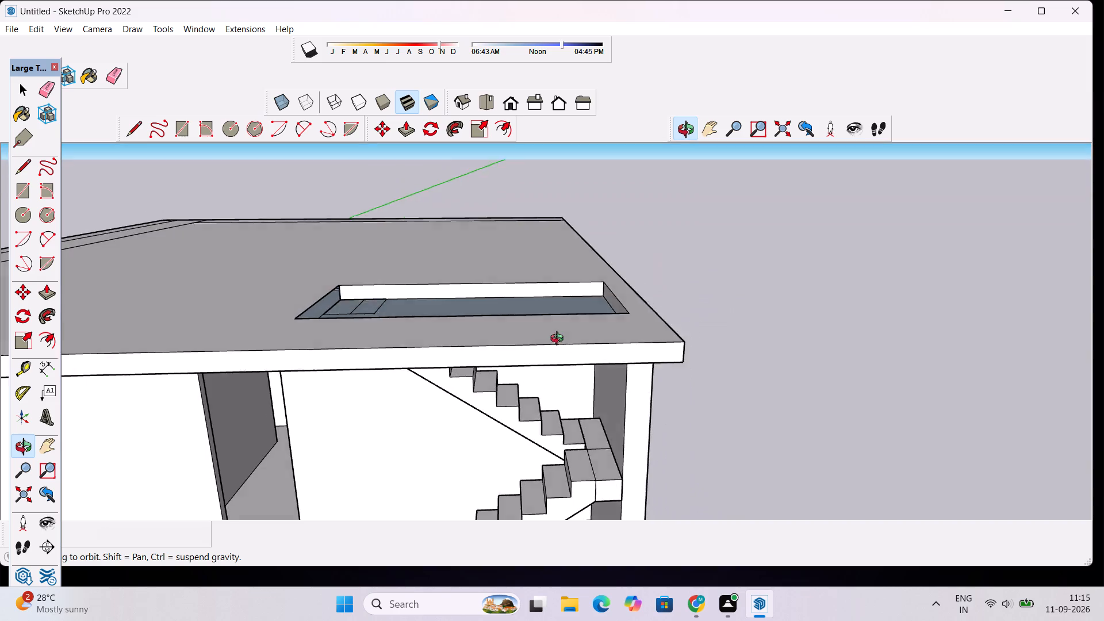
{"action": "left_click_drag", "start_coordinate": [559, 340], "coordinate": [513, 378]}
{"action": "key", "text": "space"}
{"action": "scroll", "coordinate": [460, 344], "scroll_direction": "up", "scroll_amount": 3}
{"action": "left_click", "coordinate": [442, 366]}
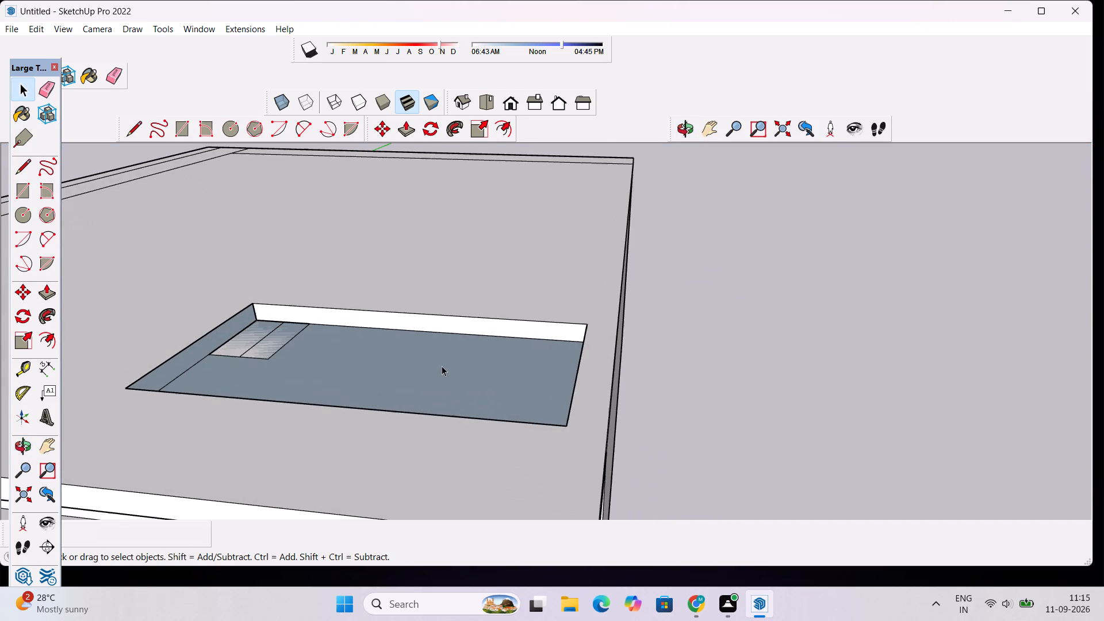
{"action": "key", "text": "Delete"}
Examine the stairwell opening and the stairs from below the roof slab and from above it.
{"action": "scroll", "coordinate": [309, 320], "scroll_direction": "down", "scroll_amount": 4}
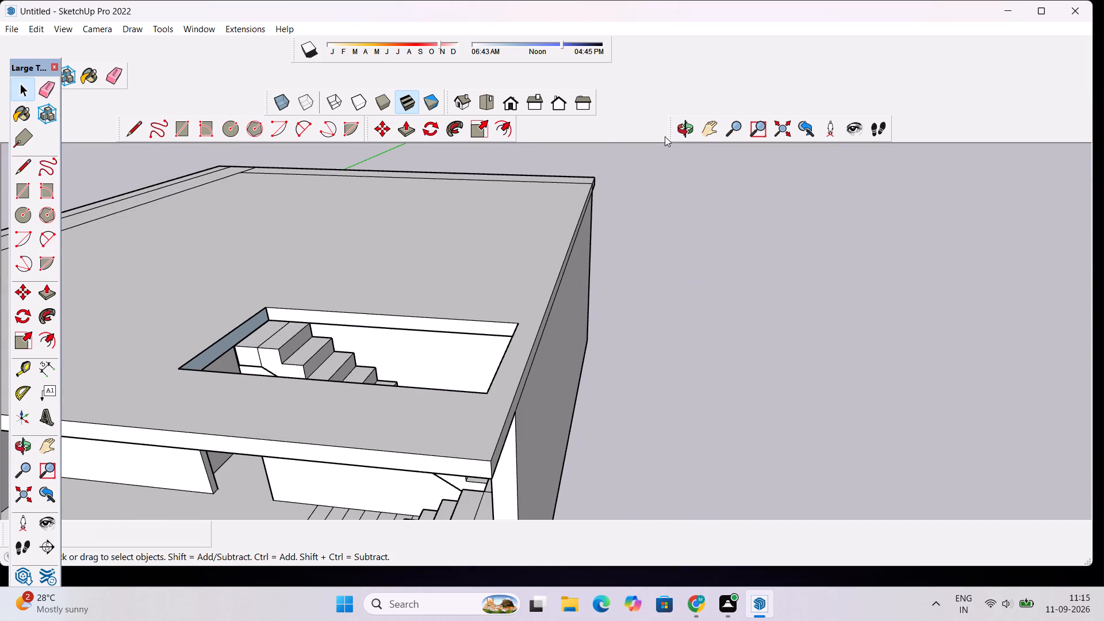
{"action": "left_click", "coordinate": [681, 134]}
{"action": "left_click_drag", "start_coordinate": [386, 396], "coordinate": [445, 266]}
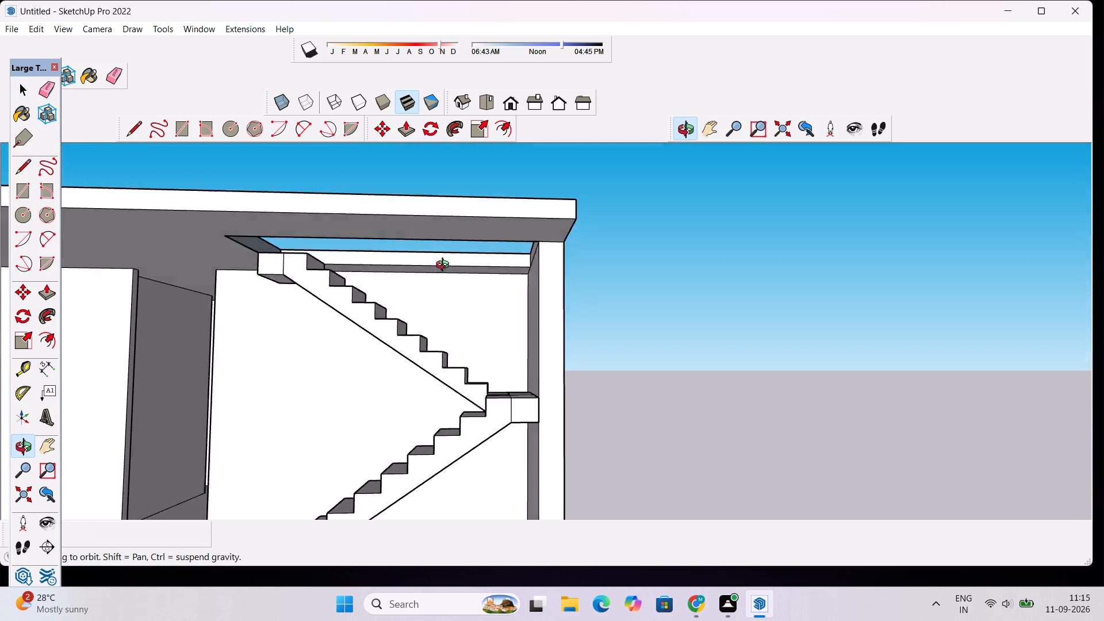
{"action": "left_click_drag", "start_coordinate": [445, 266], "coordinate": [168, 377]}
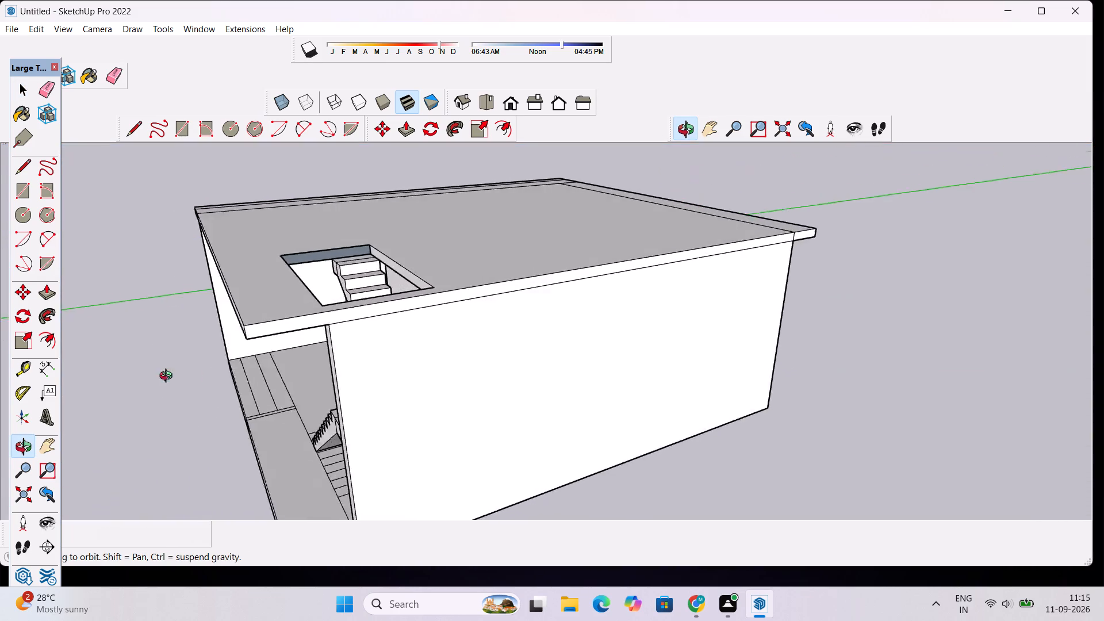
{"action": "left_click_drag", "start_coordinate": [168, 377], "coordinate": [0, 386]}
{"action": "scroll", "coordinate": [457, 214], "scroll_direction": "up", "scroll_amount": 6}
{"action": "scroll", "coordinate": [427, 271], "scroll_direction": "up", "scroll_amount": 5}
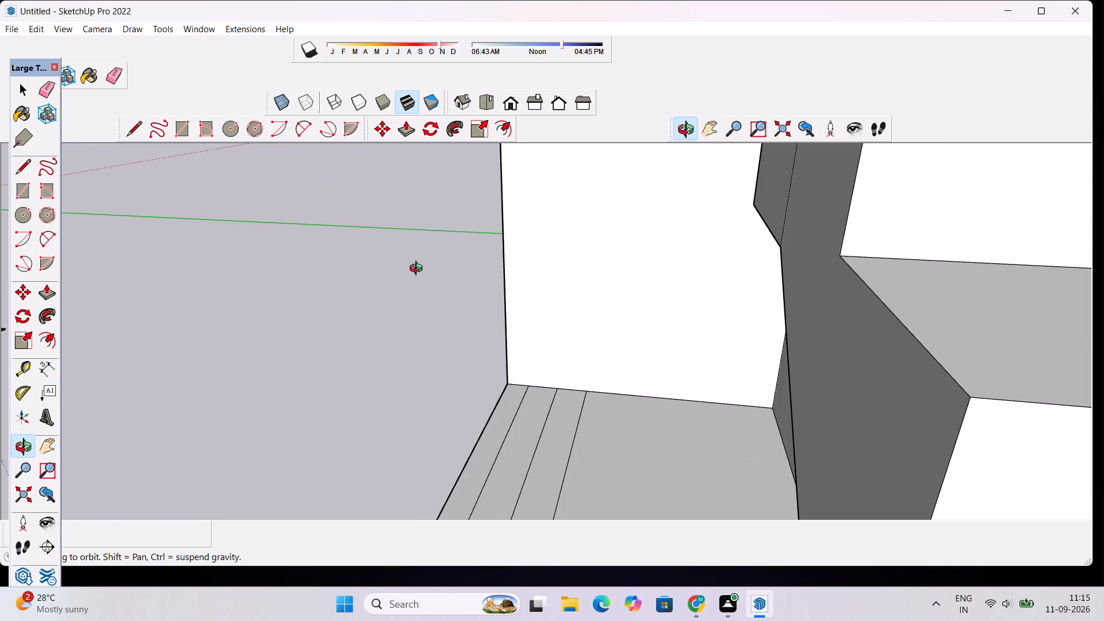
{"action": "scroll", "coordinate": [419, 270], "scroll_direction": "down", "scroll_amount": 7}
{"action": "left_click_drag", "start_coordinate": [420, 270], "coordinate": [500, 264]}
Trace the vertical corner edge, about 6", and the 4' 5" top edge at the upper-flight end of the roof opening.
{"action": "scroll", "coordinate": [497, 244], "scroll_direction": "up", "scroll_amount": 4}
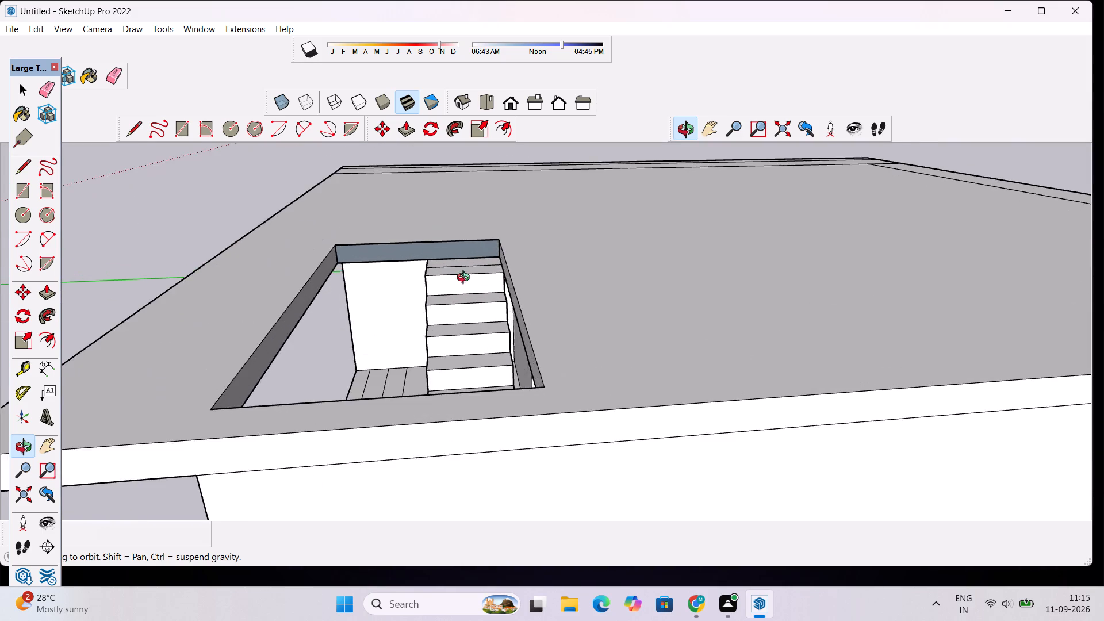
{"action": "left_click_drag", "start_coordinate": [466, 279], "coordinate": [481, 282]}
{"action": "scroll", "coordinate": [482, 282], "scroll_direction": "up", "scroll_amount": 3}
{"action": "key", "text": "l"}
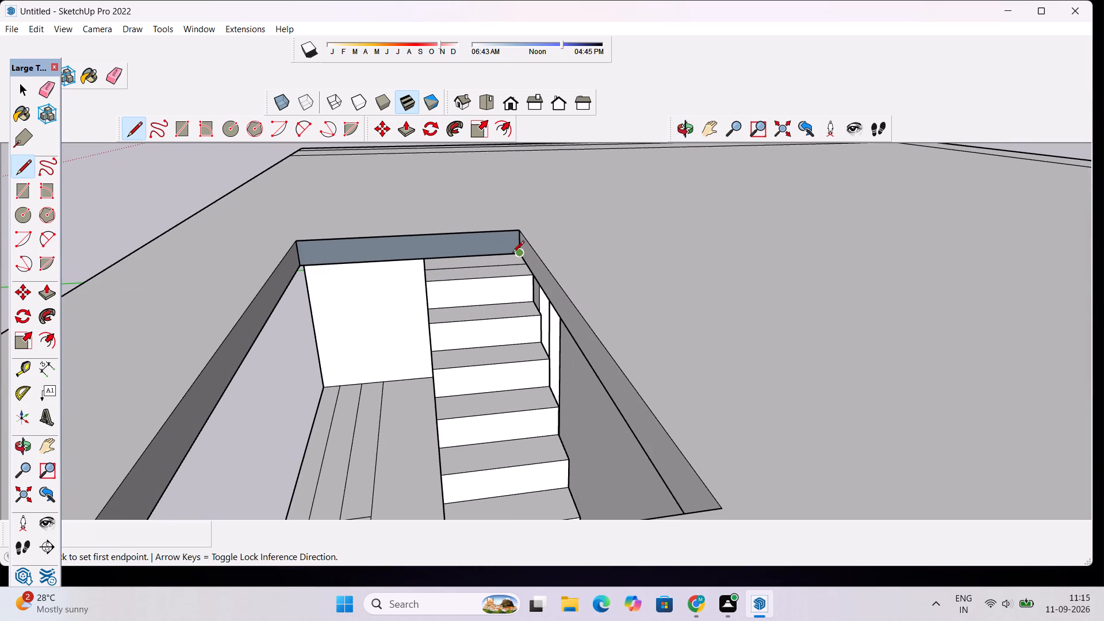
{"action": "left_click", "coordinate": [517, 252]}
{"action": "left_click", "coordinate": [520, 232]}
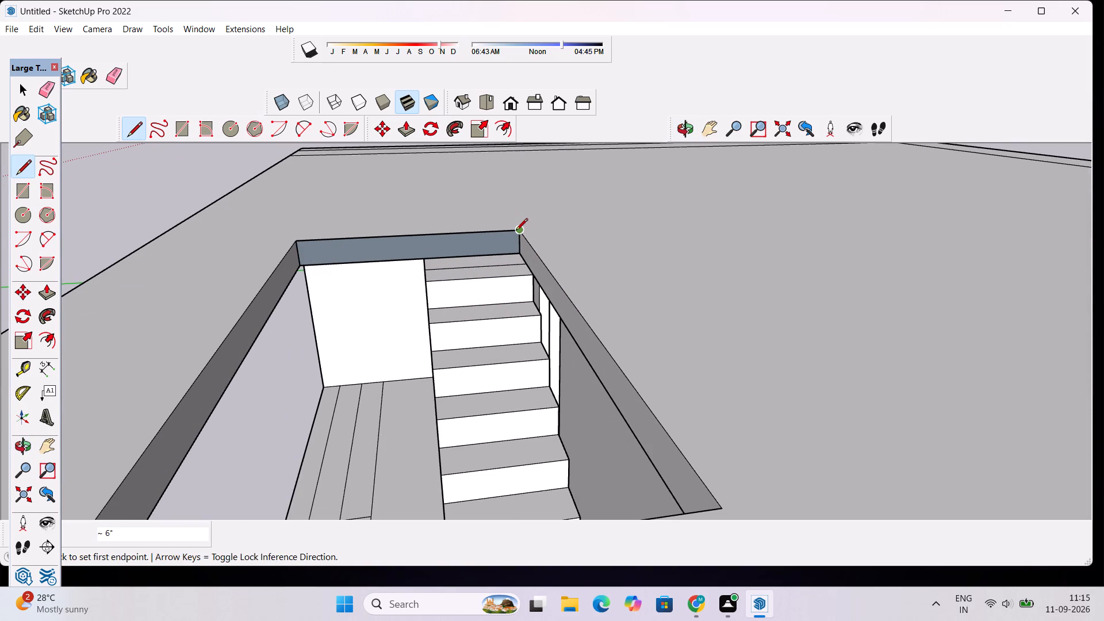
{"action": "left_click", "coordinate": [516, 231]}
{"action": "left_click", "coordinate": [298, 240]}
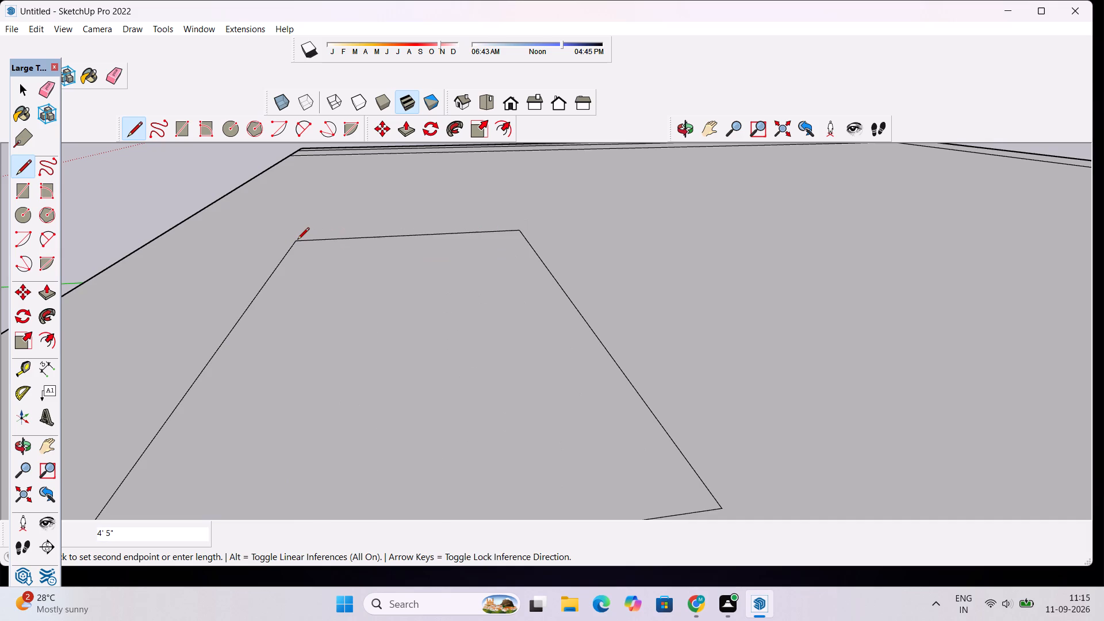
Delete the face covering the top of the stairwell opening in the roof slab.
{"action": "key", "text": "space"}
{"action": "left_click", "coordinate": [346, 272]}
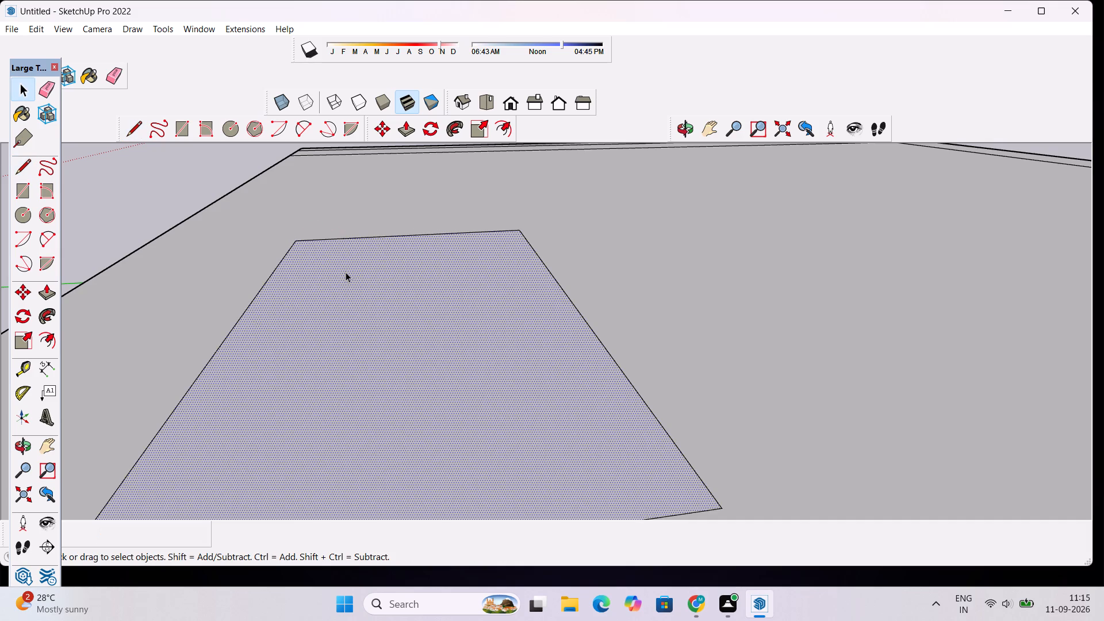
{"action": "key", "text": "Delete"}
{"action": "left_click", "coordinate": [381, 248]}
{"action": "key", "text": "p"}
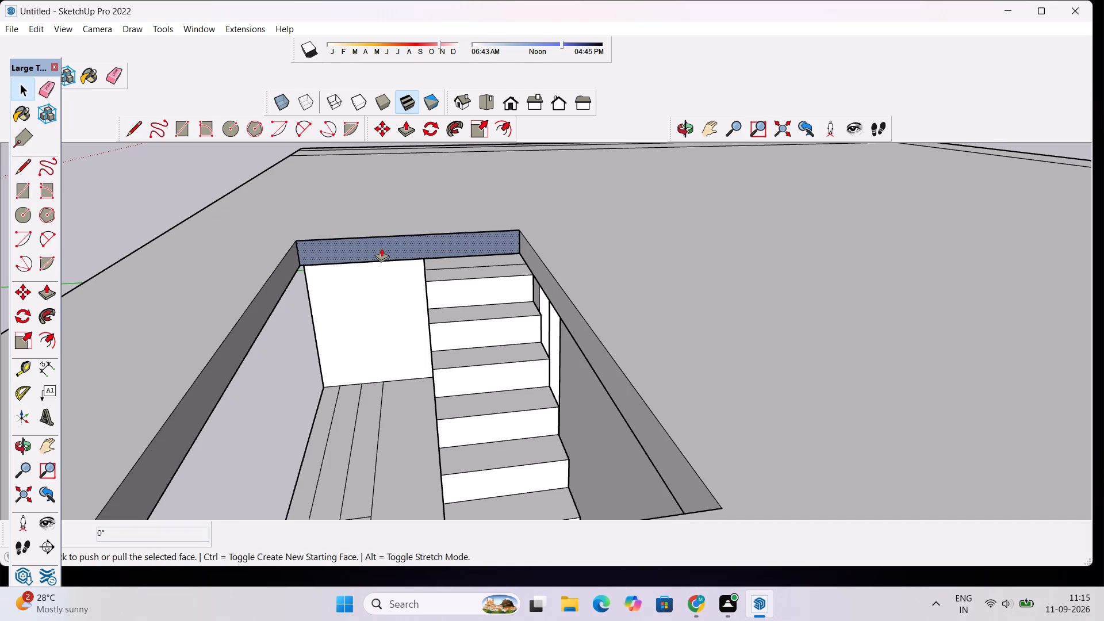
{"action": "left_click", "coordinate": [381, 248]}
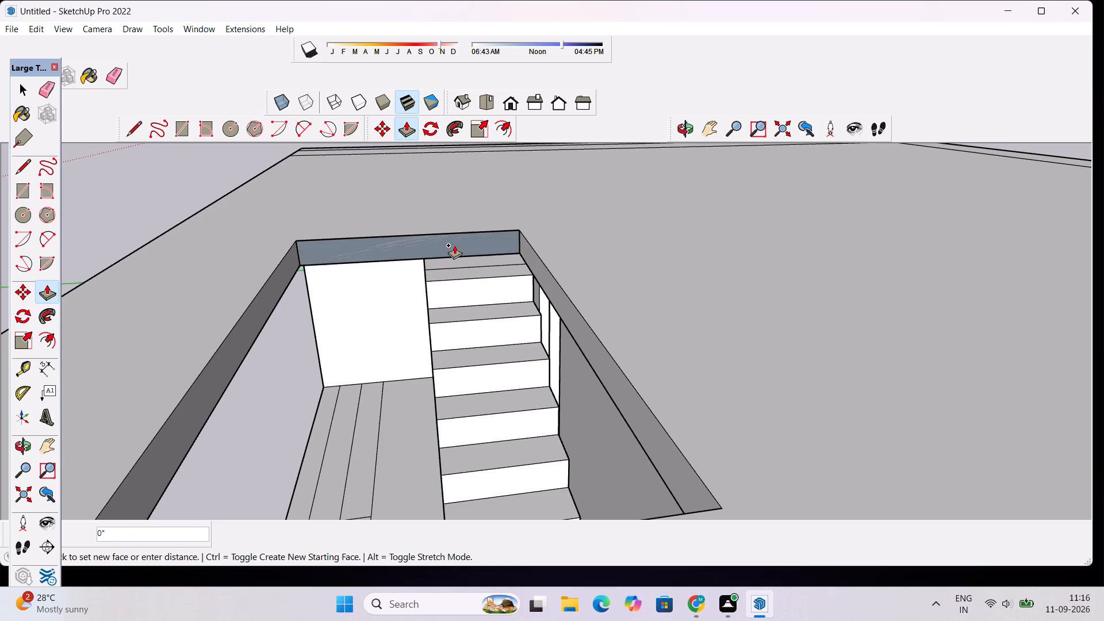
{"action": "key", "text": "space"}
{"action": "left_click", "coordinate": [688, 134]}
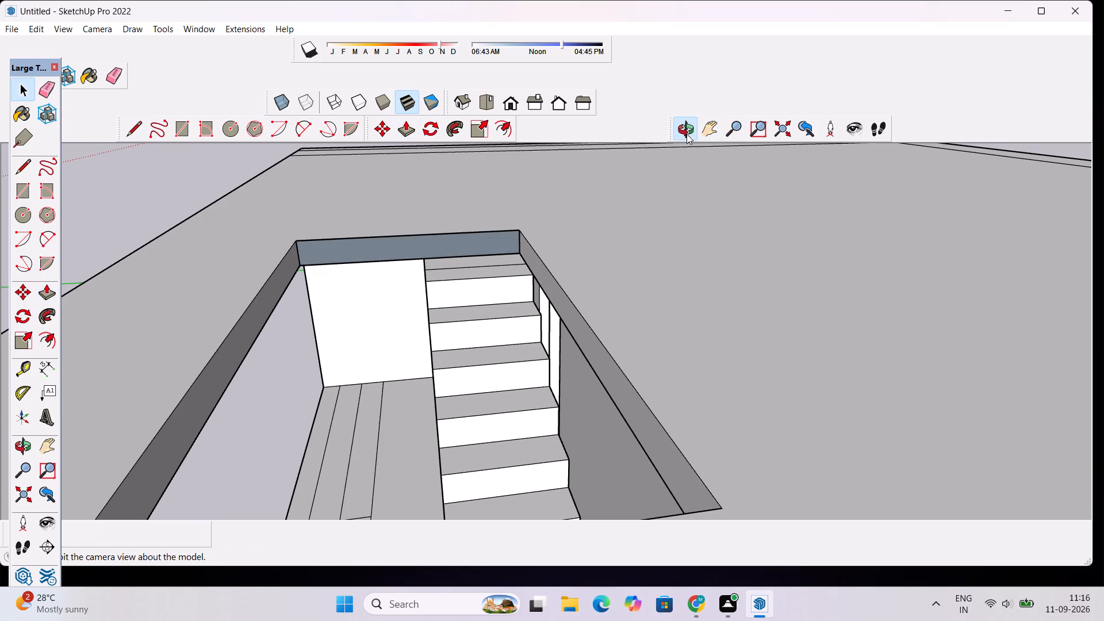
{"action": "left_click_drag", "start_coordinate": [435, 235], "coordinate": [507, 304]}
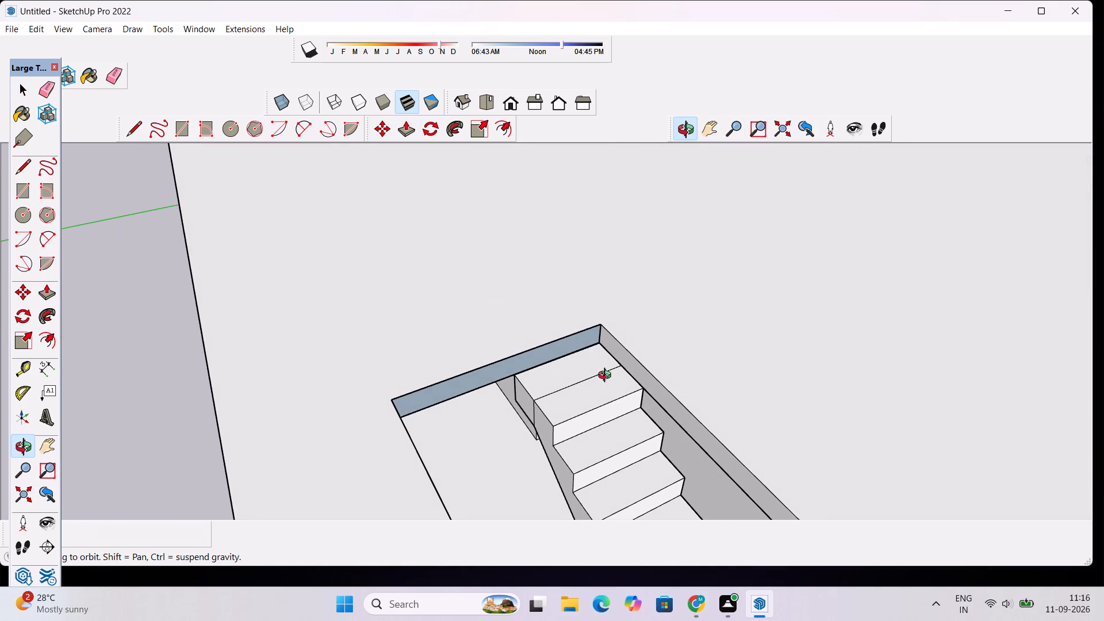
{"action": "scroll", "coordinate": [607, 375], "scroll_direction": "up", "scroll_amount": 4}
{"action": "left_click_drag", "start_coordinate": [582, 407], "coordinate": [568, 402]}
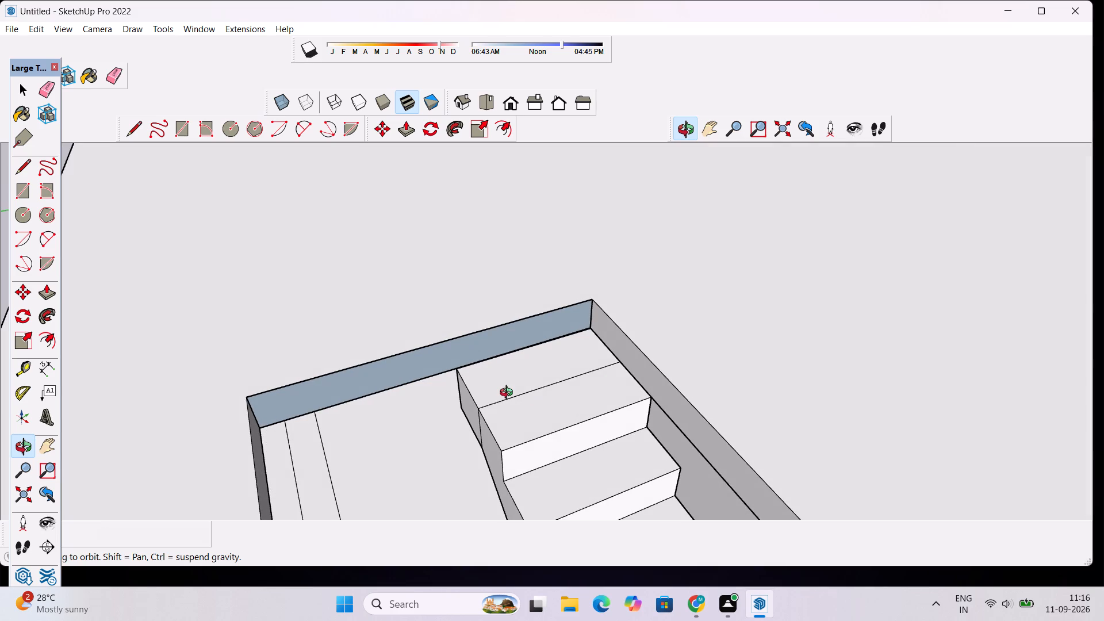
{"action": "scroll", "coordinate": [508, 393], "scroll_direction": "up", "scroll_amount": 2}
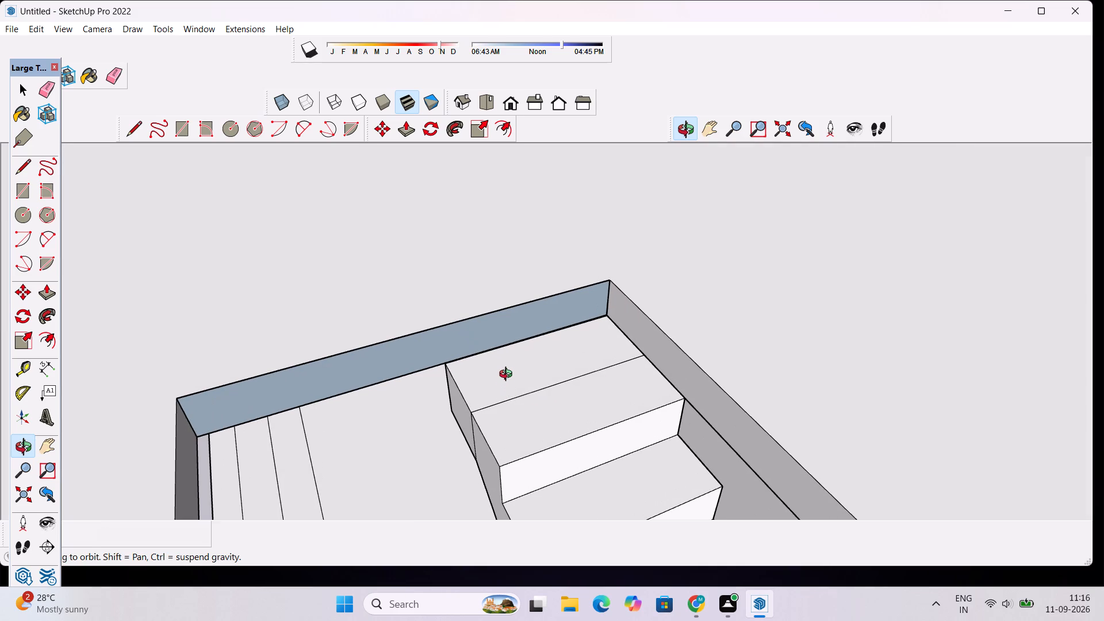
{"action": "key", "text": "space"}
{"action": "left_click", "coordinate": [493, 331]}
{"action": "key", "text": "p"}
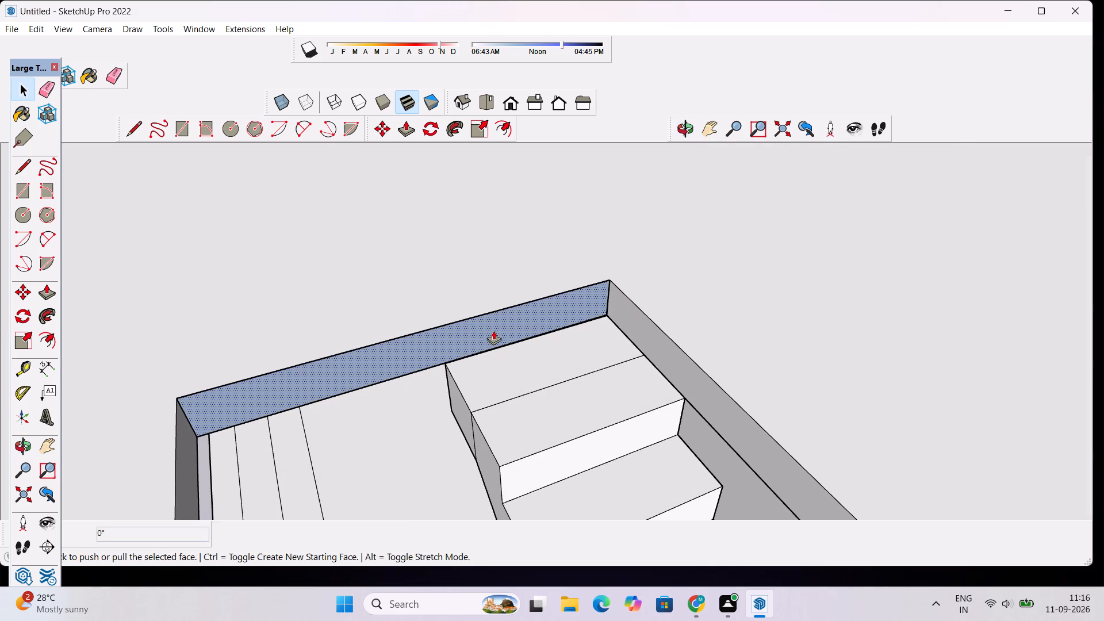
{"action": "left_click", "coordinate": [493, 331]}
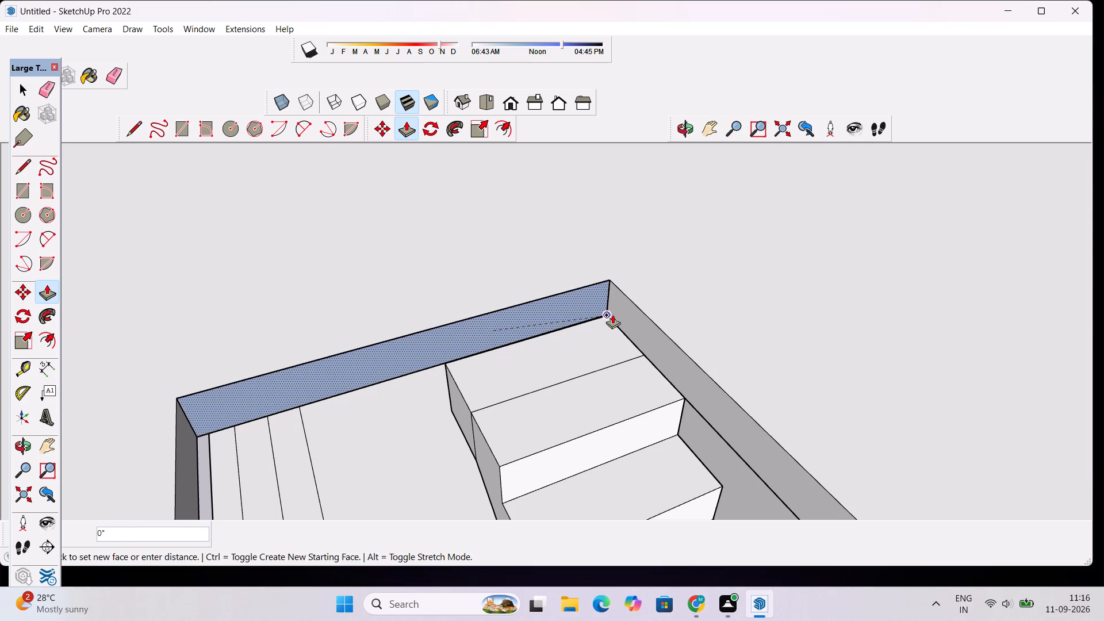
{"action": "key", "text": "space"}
Push/Pull the narrow end face of the roof slab opening above the top of the upper flight.
{"action": "left_click", "coordinate": [352, 373]}
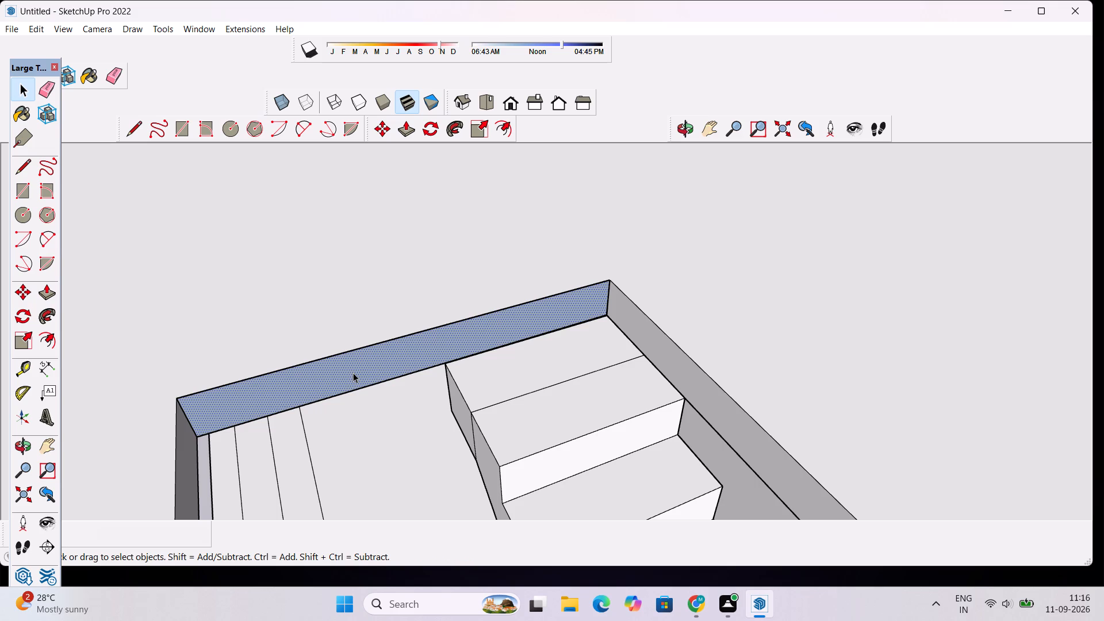
{"action": "key", "text": "p"}
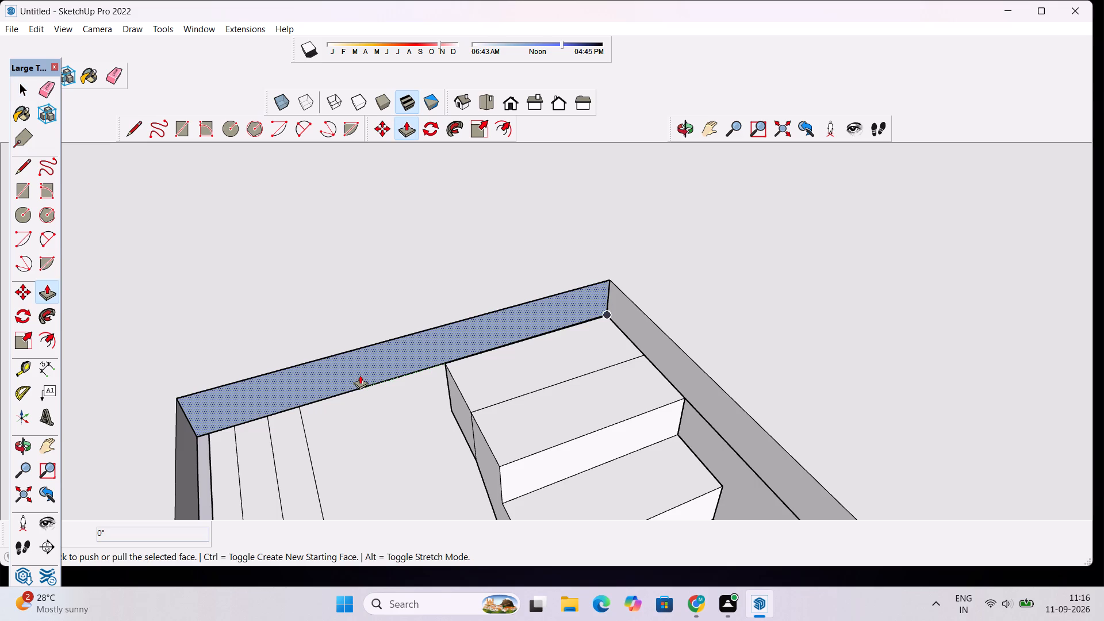
{"action": "left_click", "coordinate": [360, 375]}
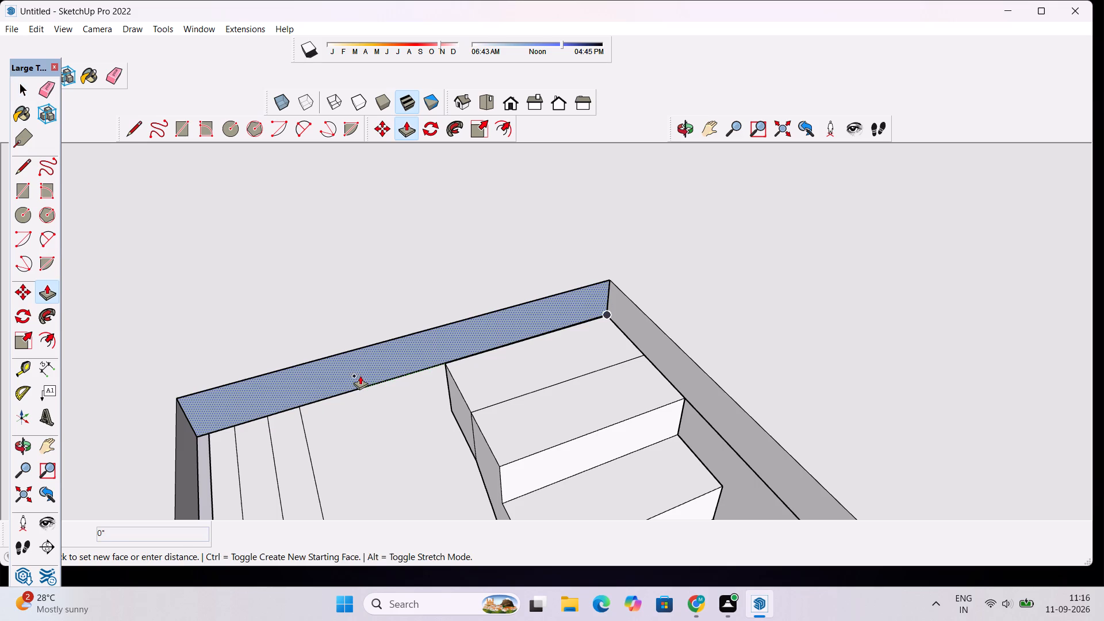
{"action": "left_click", "coordinate": [362, 378]}
{"action": "key", "text": "space"}
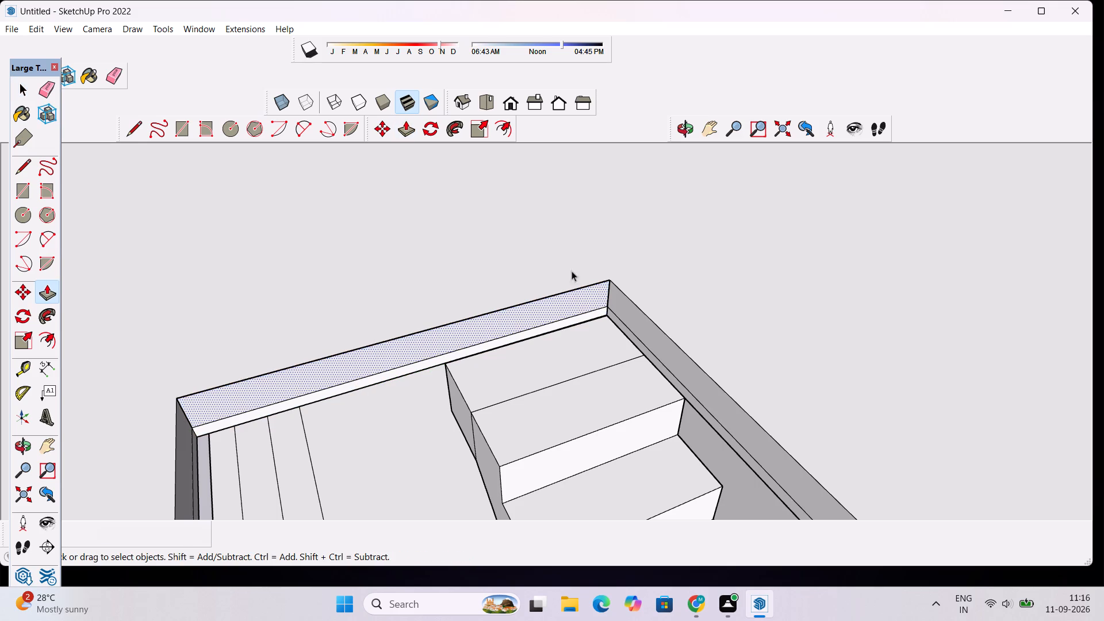
{"action": "left_click", "coordinate": [685, 134]}
{"action": "left_click_drag", "start_coordinate": [697, 308], "coordinate": [591, 225]}
{"action": "scroll", "coordinate": [591, 225], "scroll_direction": "down", "scroll_amount": 6}
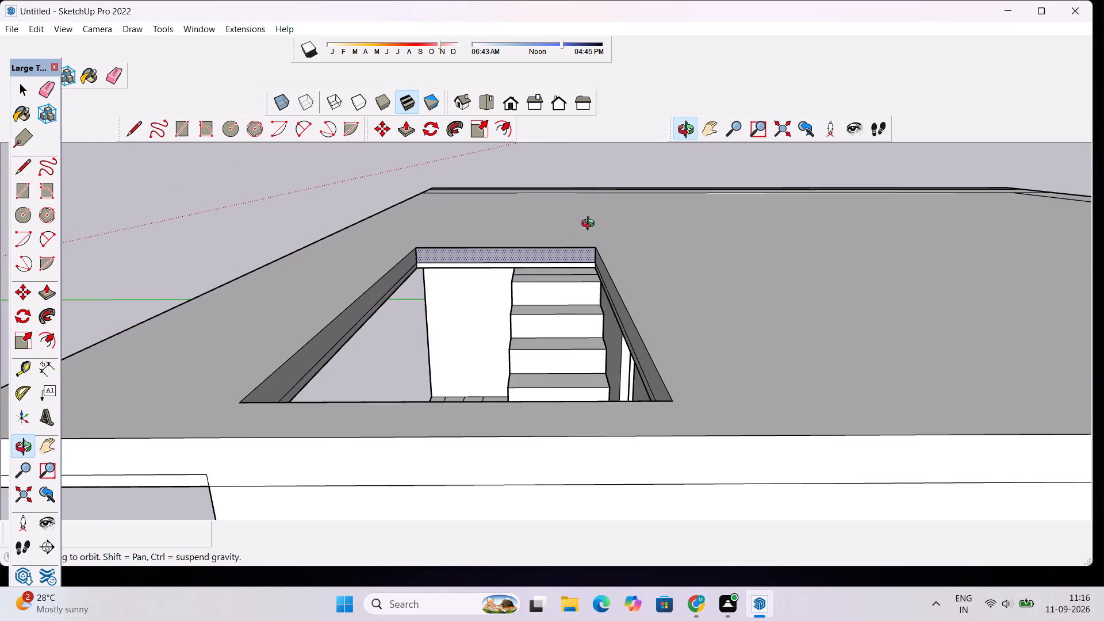
Examine the end face of the roof opening and the stairs from below the slab and from above it.
{"action": "scroll", "coordinate": [343, 397], "scroll_direction": "up", "scroll_amount": 3}
{"action": "scroll", "coordinate": [343, 397], "scroll_direction": "down", "scroll_amount": 8}
{"action": "left_click_drag", "start_coordinate": [280, 400], "coordinate": [511, 283]}
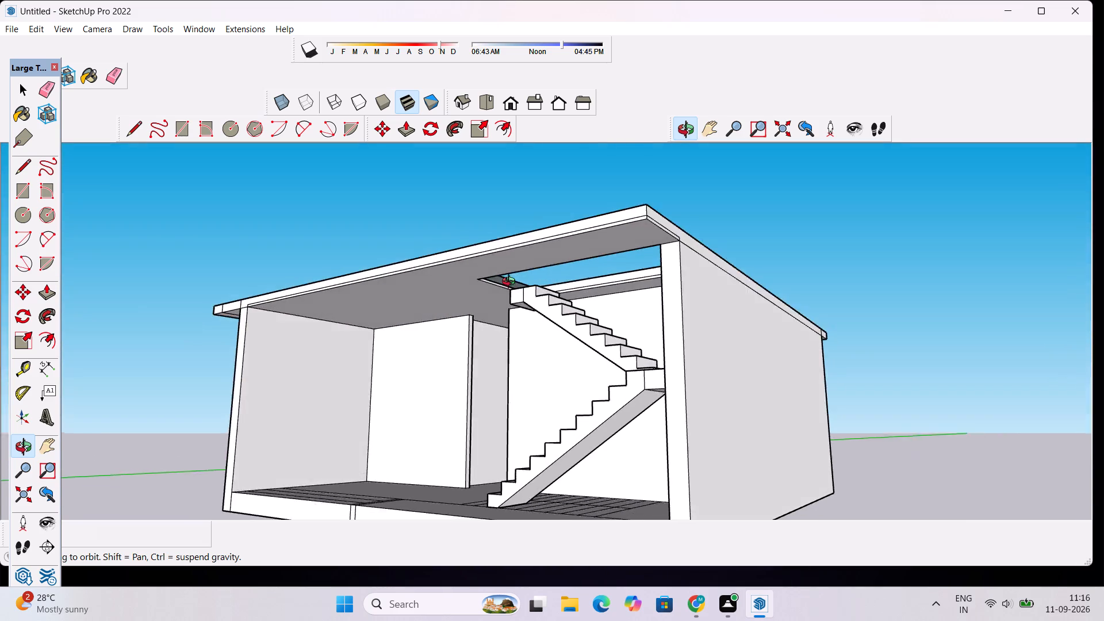
{"action": "left_click_drag", "start_coordinate": [511, 283], "coordinate": [537, 285]}
{"action": "scroll", "coordinate": [578, 305], "scroll_direction": "up", "scroll_amount": 5}
{"action": "left_click_drag", "start_coordinate": [577, 294], "coordinate": [363, 370]}
{"action": "scroll", "coordinate": [374, 313], "scroll_direction": "up", "scroll_amount": 7}
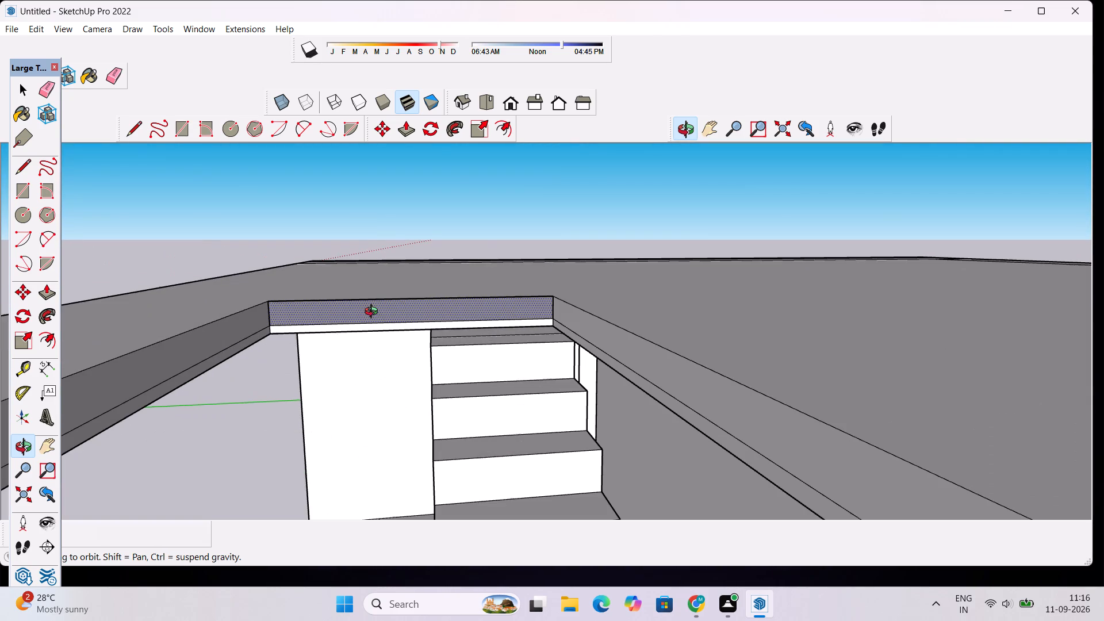
{"action": "key", "text": "space"}
{"action": "left_click", "coordinate": [352, 205]}
{"action": "scroll", "coordinate": [381, 305], "scroll_direction": "up", "scroll_amount": 5}
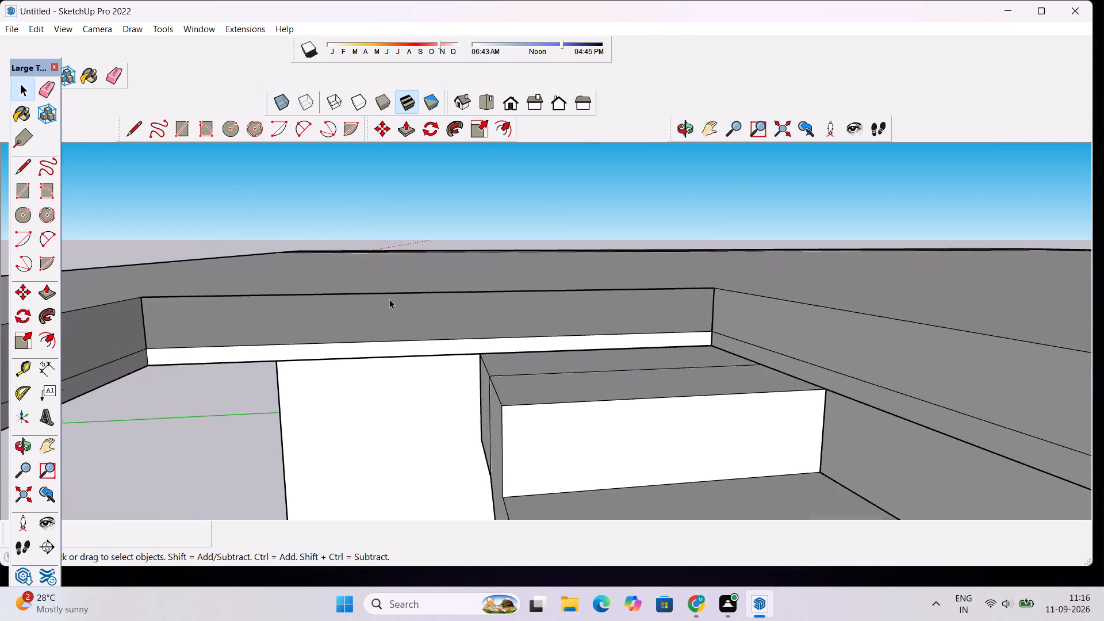
{"action": "scroll", "coordinate": [389, 299], "scroll_direction": "down", "scroll_amount": 15}
Erase the horizontal seam edges on the stair-side long face and the upper-flight end face of the roof opening.
{"action": "left_click", "coordinate": [691, 131]}
{"action": "left_click_drag", "start_coordinate": [647, 227], "coordinate": [646, 284]}
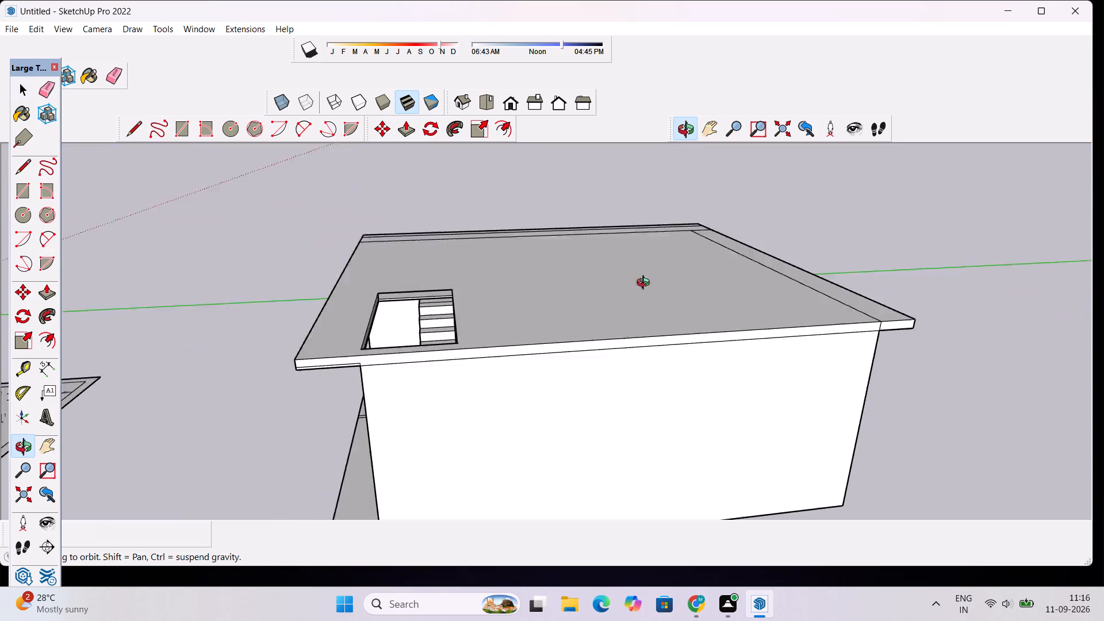
{"action": "left_click_drag", "start_coordinate": [646, 284], "coordinate": [681, 385]}
{"action": "scroll", "coordinate": [466, 399], "scroll_direction": "up", "scroll_amount": 5}
{"action": "left_click_drag", "start_coordinate": [419, 416], "coordinate": [519, 347]}
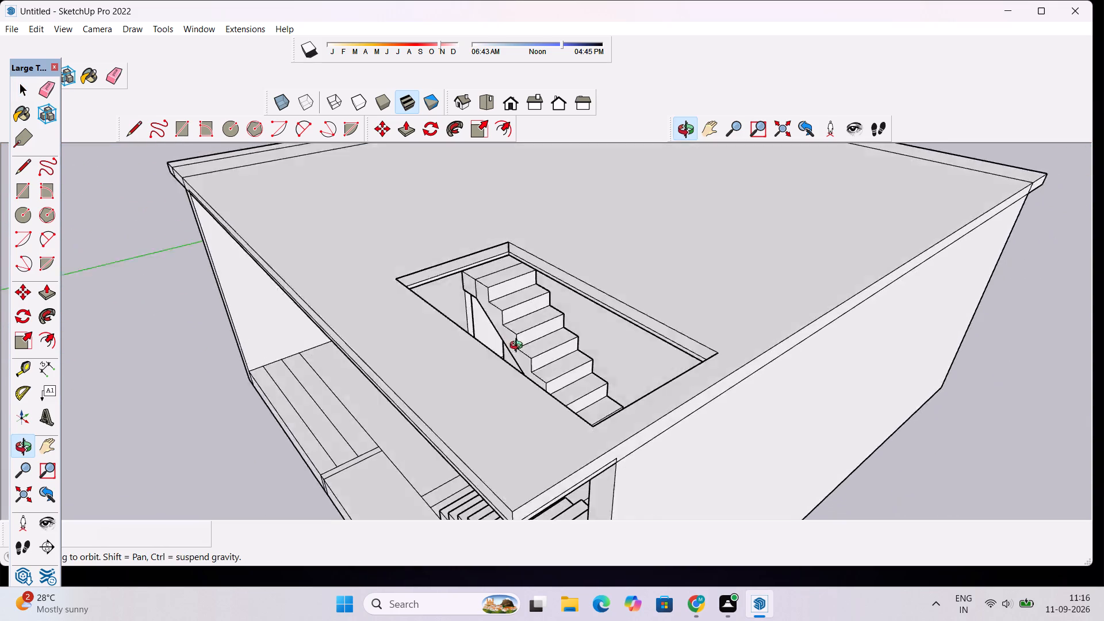
{"action": "left_click_drag", "start_coordinate": [519, 347], "coordinate": [537, 316]}
{"action": "scroll", "coordinate": [599, 227], "scroll_direction": "up", "scroll_amount": 10}
{"action": "left_click_drag", "start_coordinate": [584, 263], "coordinate": [562, 280]}
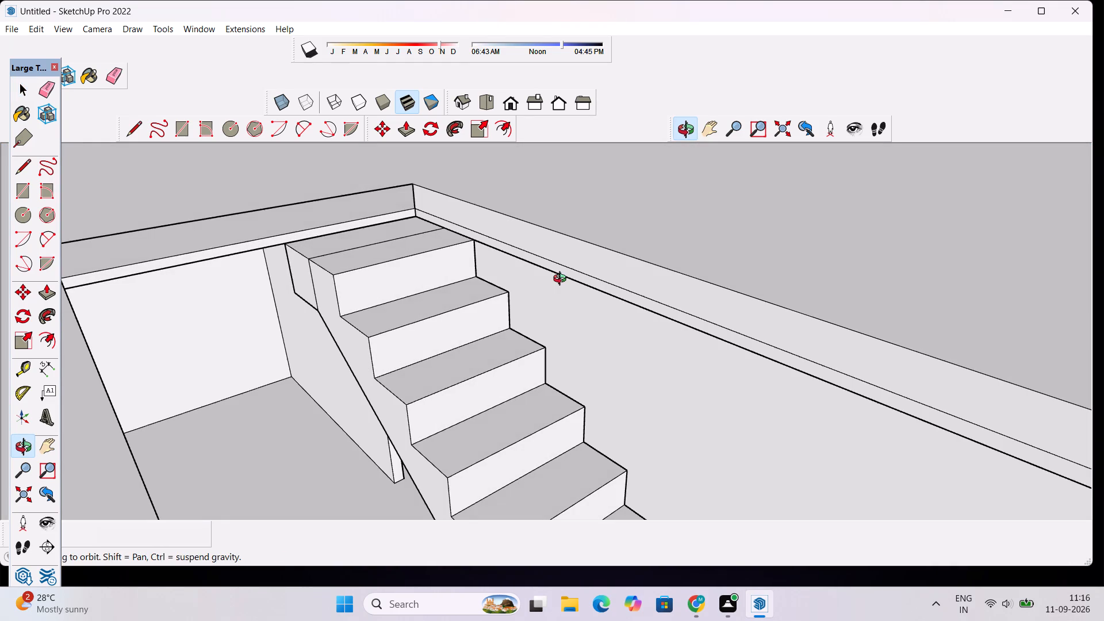
{"action": "key", "text": "e"}
{"action": "left_click", "coordinate": [528, 251]}
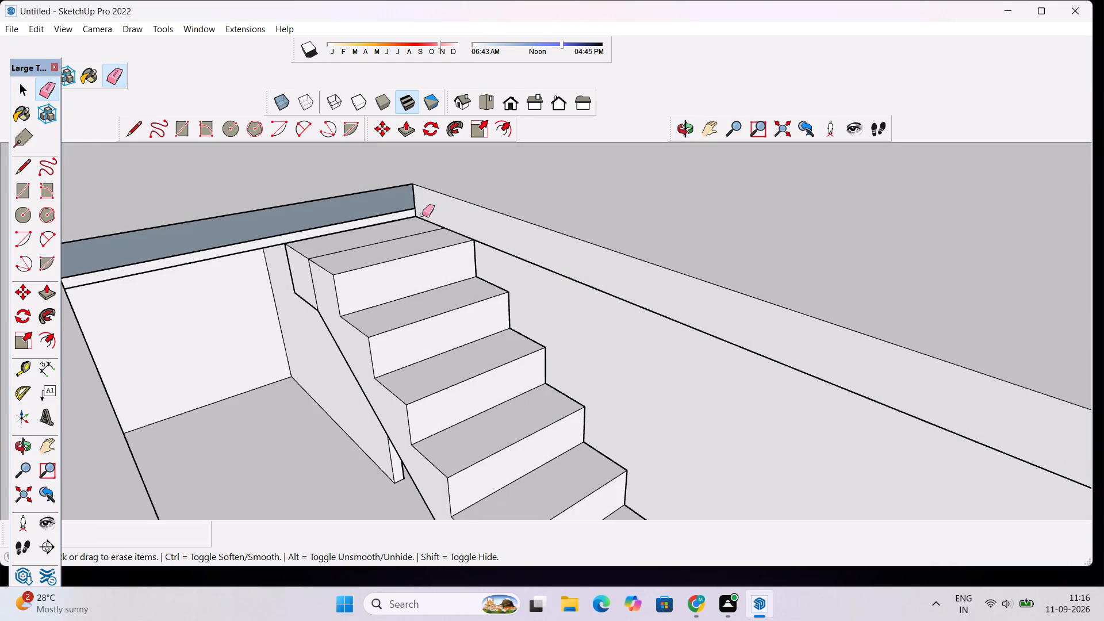
{"action": "left_click", "coordinate": [405, 210]}
{"action": "scroll", "coordinate": [405, 211], "scroll_direction": "down", "scroll_amount": 4}
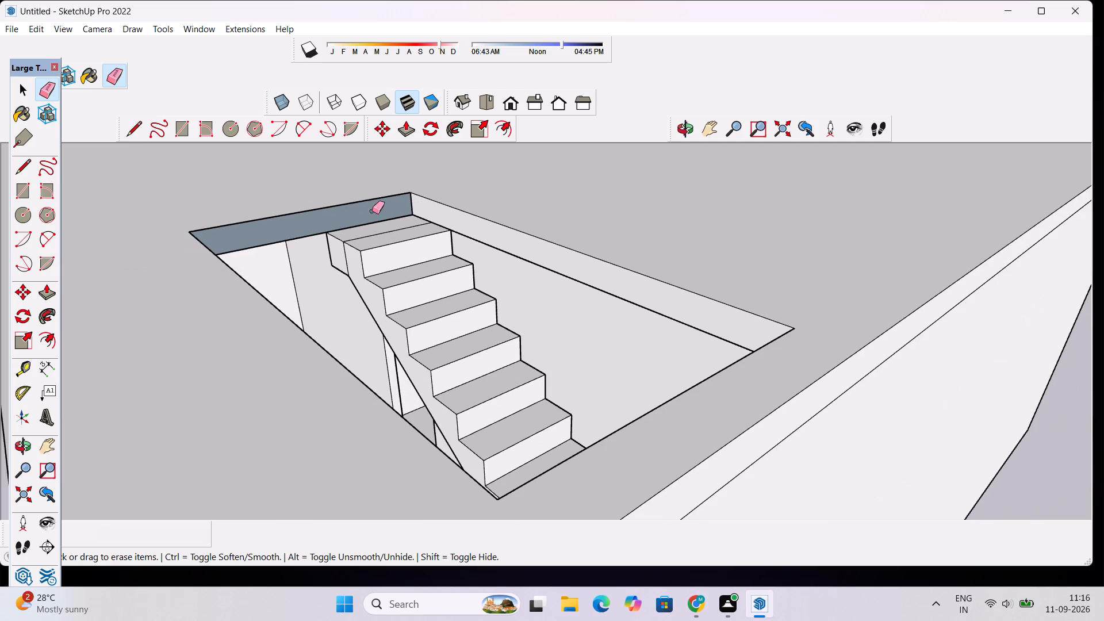
{"action": "scroll", "coordinate": [395, 216], "scroll_direction": "up", "scroll_amount": 2}
{"action": "key", "text": "space"}
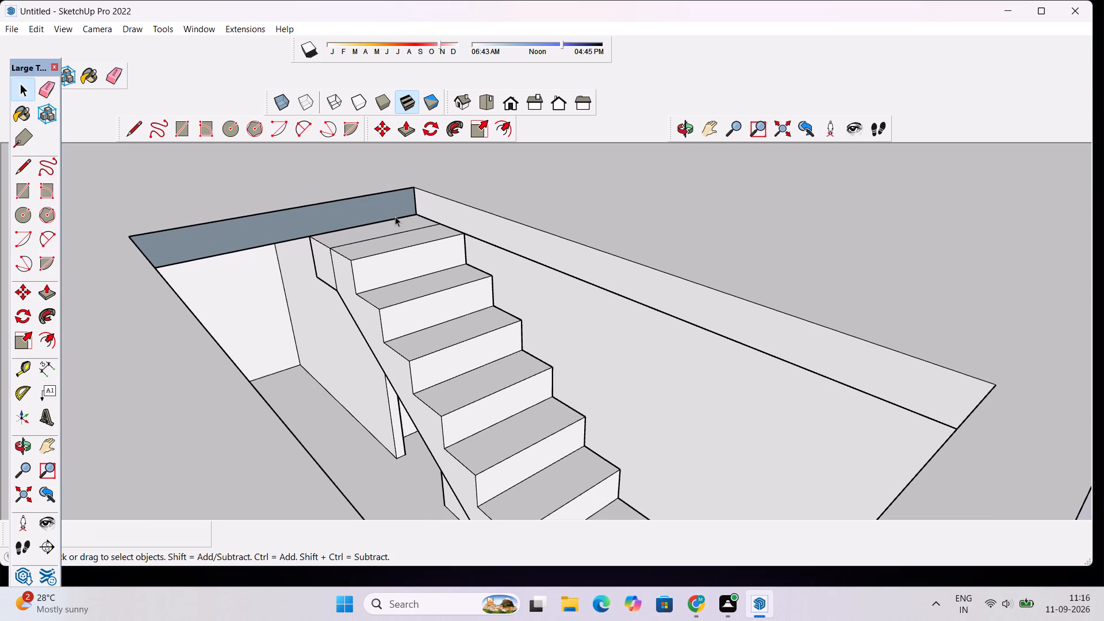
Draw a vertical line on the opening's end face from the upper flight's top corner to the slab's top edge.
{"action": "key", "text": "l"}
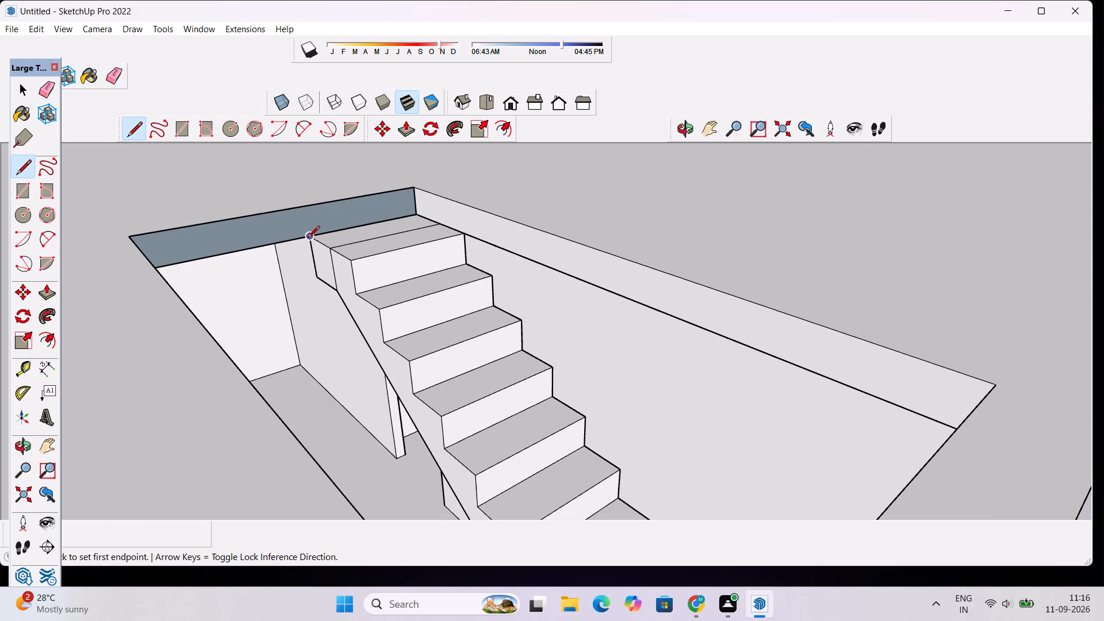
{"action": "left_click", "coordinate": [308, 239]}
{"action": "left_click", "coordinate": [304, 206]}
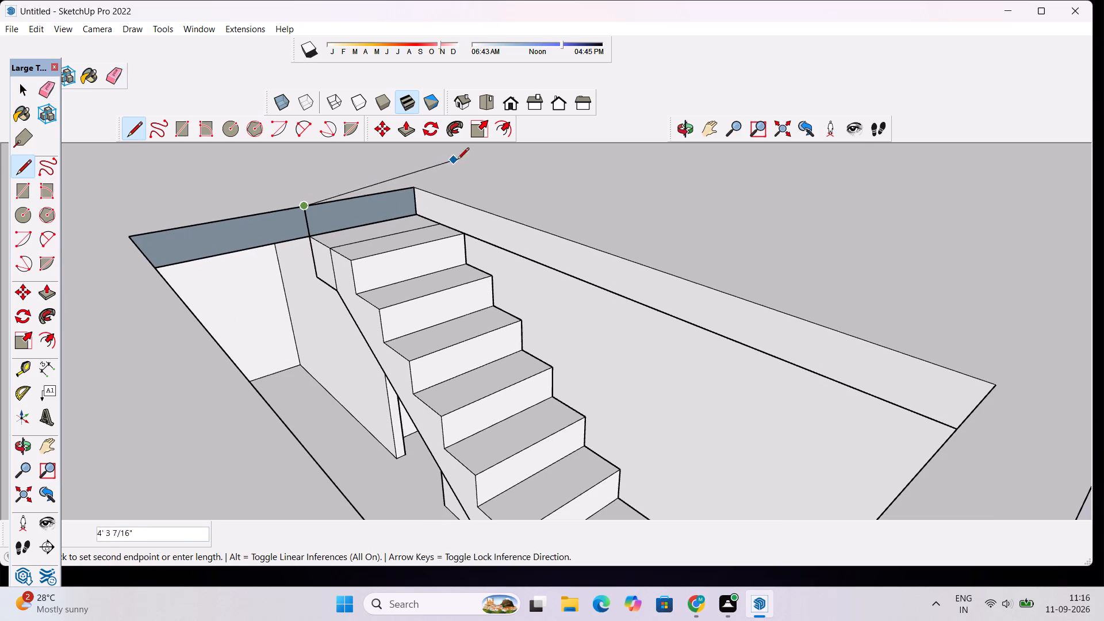
Examine the roof opening's inner faces and the top of the stairs from above the slab.
{"action": "left_click", "coordinate": [680, 129]}
{"action": "left_click_drag", "start_coordinate": [688, 195], "coordinate": [628, 223]}
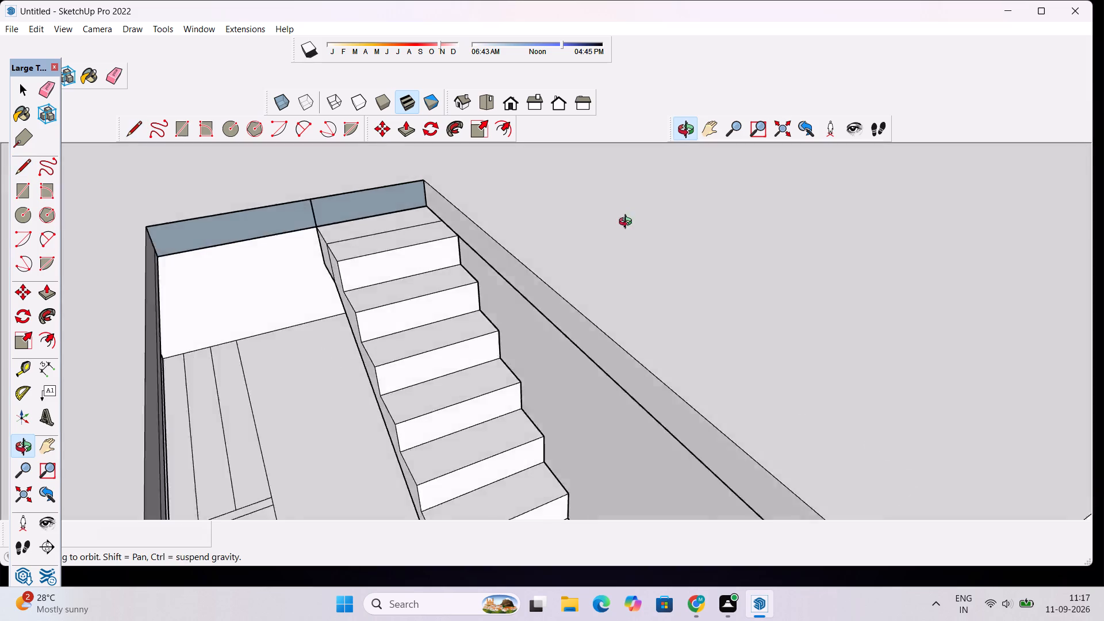
{"action": "left_click_drag", "start_coordinate": [628, 223], "coordinate": [497, 255]}
{"action": "scroll", "coordinate": [394, 228], "scroll_direction": "down", "scroll_amount": 8}
{"action": "scroll", "coordinate": [374, 165], "scroll_direction": "up", "scroll_amount": 1}
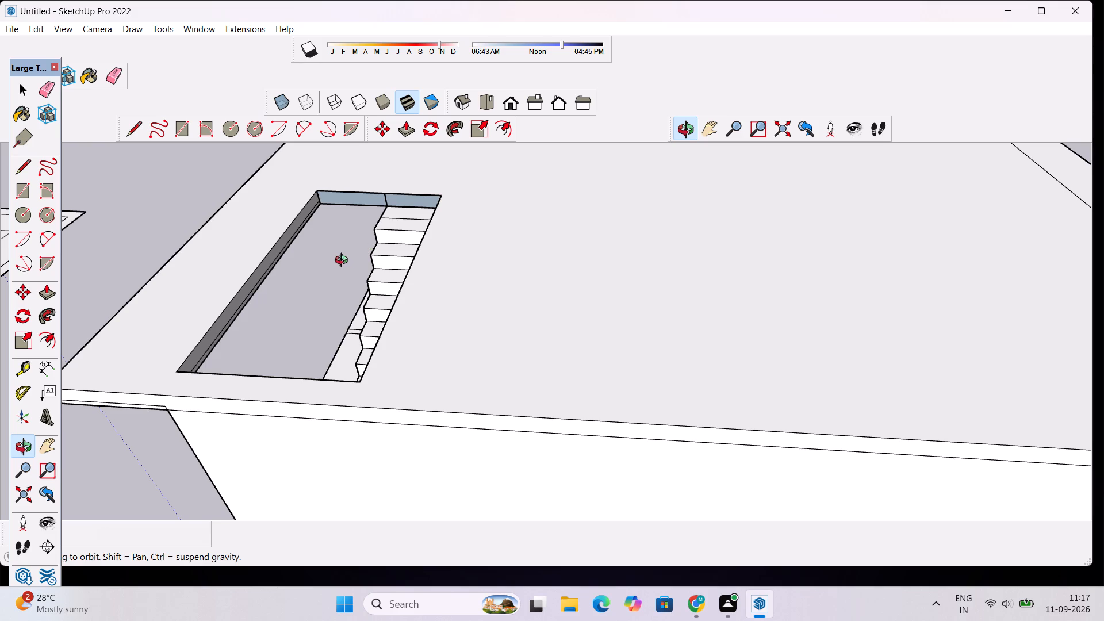
{"action": "scroll", "coordinate": [319, 170], "scroll_direction": "up", "scroll_amount": 3}
{"action": "scroll", "coordinate": [351, 208], "scroll_direction": "up", "scroll_amount": 4}
{"action": "left_click_drag", "start_coordinate": [411, 275], "coordinate": [352, 271]}
{"action": "scroll", "coordinate": [353, 272], "scroll_direction": "down", "scroll_amount": 2}
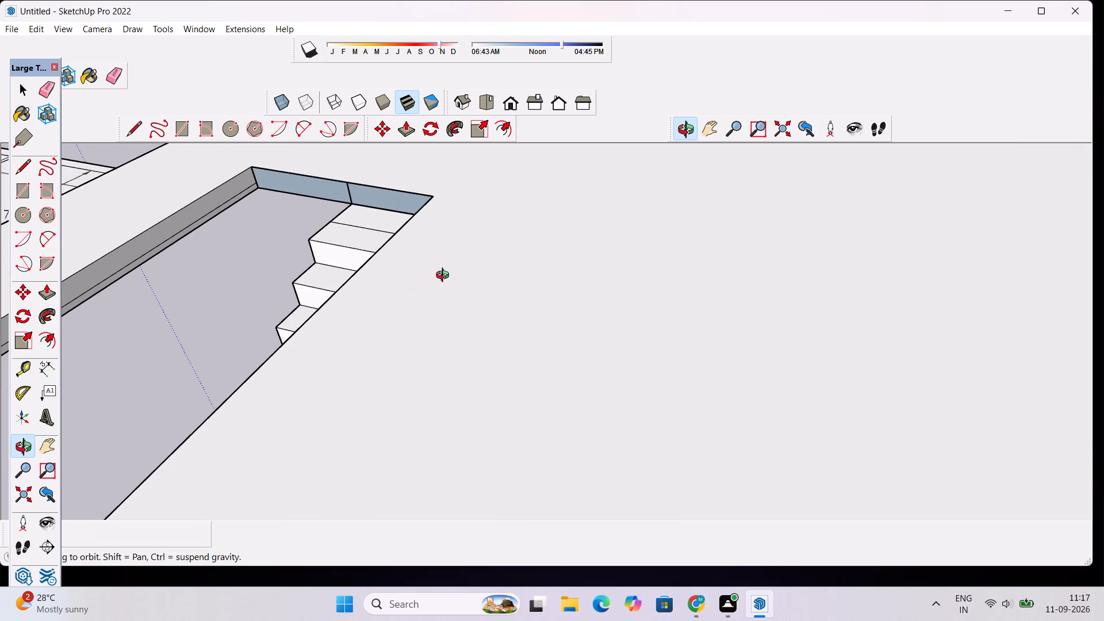
{"action": "scroll", "coordinate": [445, 277], "scroll_direction": "down", "scroll_amount": 1}
{"action": "scroll", "coordinate": [455, 276], "scroll_direction": "up", "scroll_amount": 1}
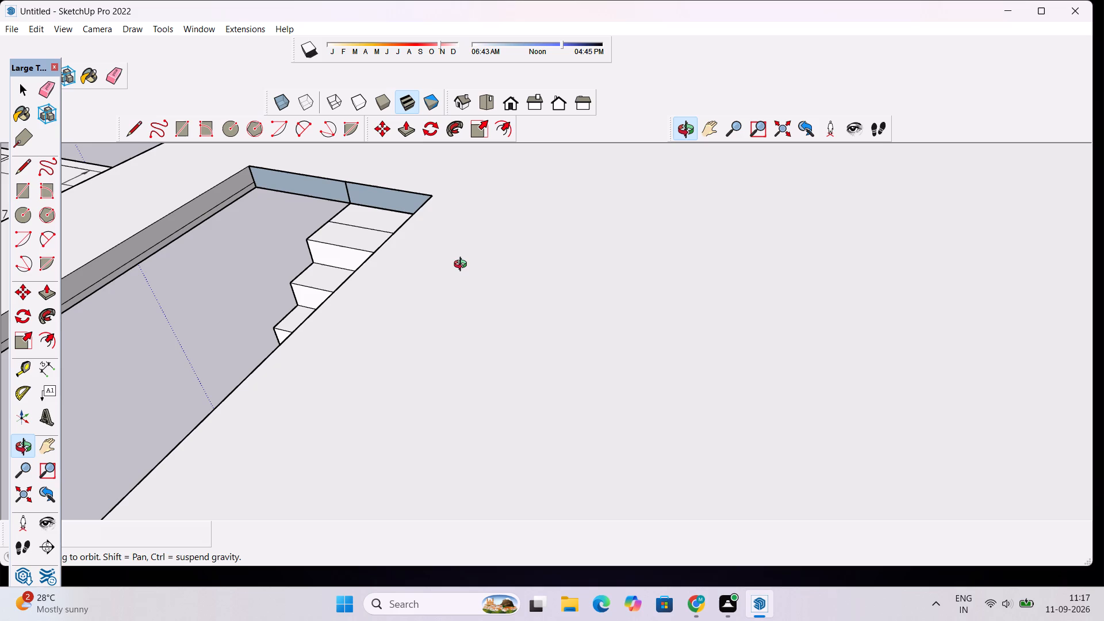
{"action": "scroll", "coordinate": [447, 258], "scroll_direction": "down", "scroll_amount": 3}
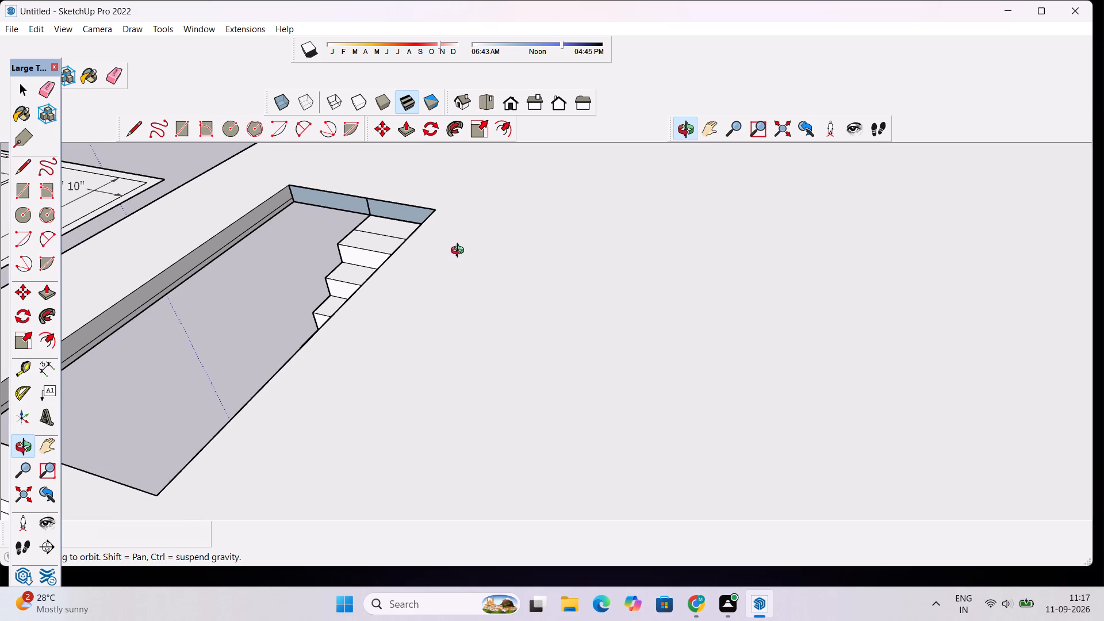
{"action": "scroll", "coordinate": [499, 250], "scroll_direction": "down", "scroll_amount": 2}
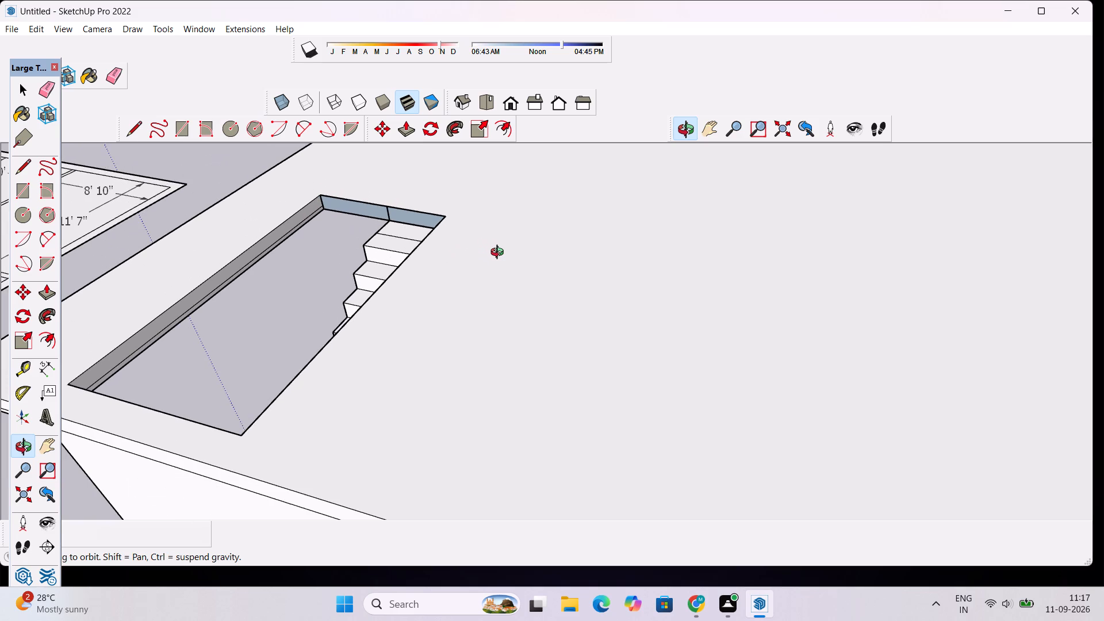
{"action": "scroll", "coordinate": [485, 258], "scroll_direction": "down", "scroll_amount": 3}
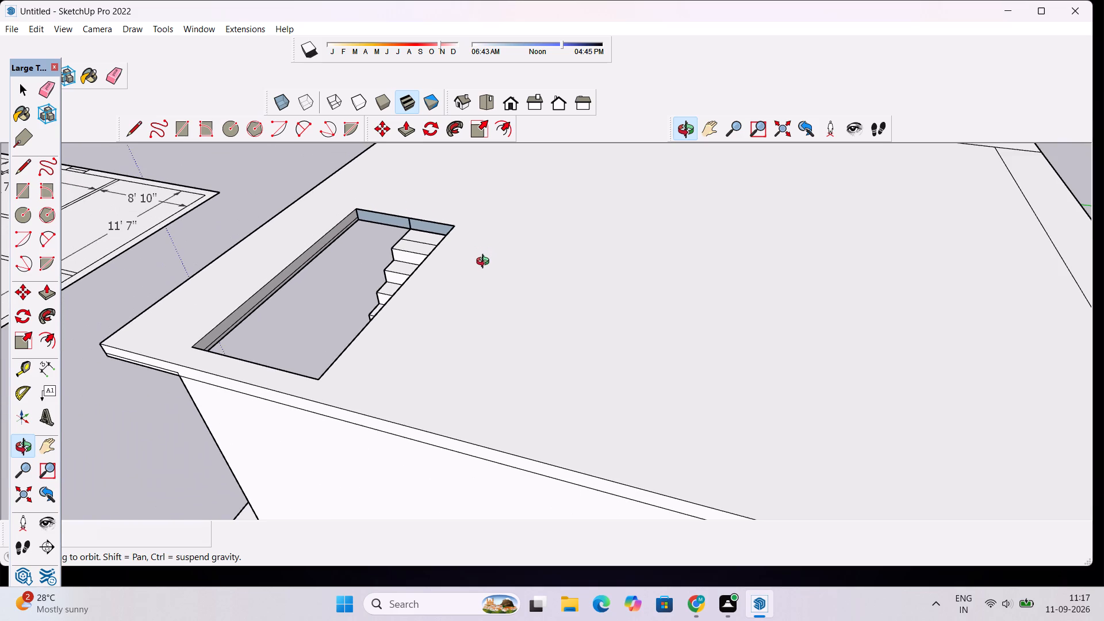
{"action": "scroll", "coordinate": [485, 270], "scroll_direction": "up", "scroll_amount": 2}
{"action": "scroll", "coordinate": [398, 271], "scroll_direction": "down", "scroll_amount": 2}
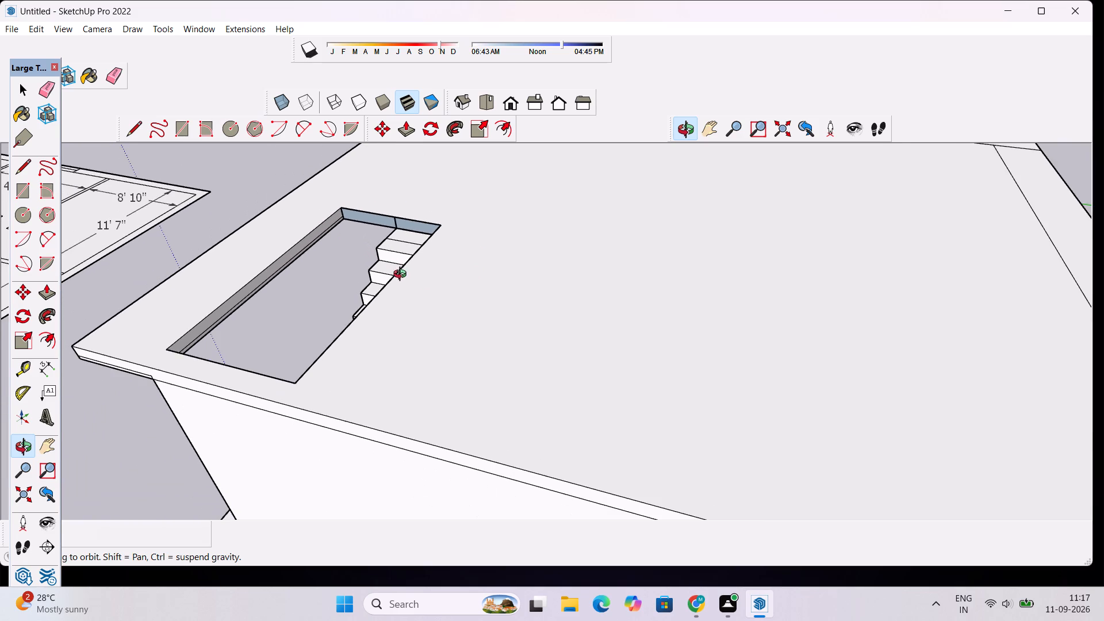
{"action": "scroll", "coordinate": [416, 269], "scroll_direction": "down", "scroll_amount": 1}
{"action": "scroll", "coordinate": [300, 206], "scroll_direction": "up", "scroll_amount": 1}
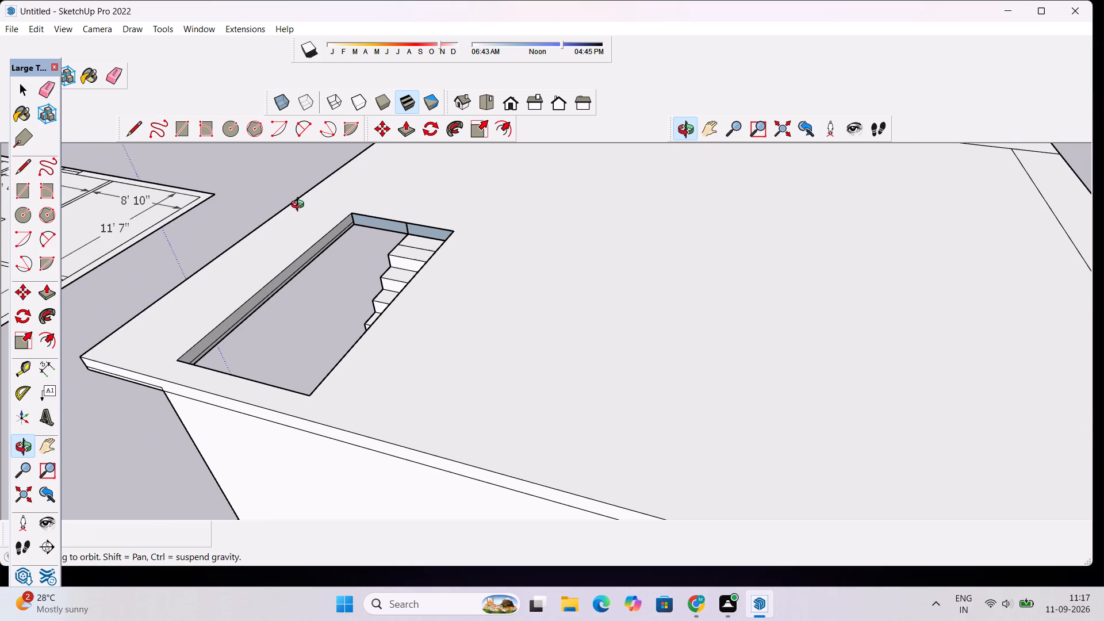
{"action": "scroll", "coordinate": [304, 191], "scroll_direction": "down", "scroll_amount": 2}
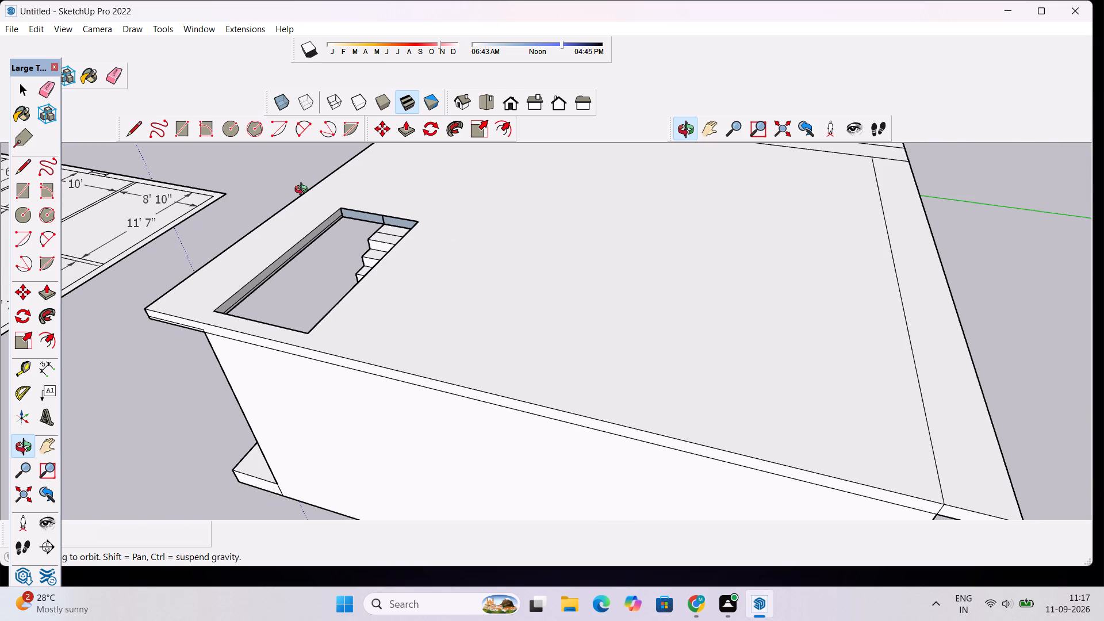
{"action": "scroll", "coordinate": [304, 194], "scroll_direction": "down", "scroll_amount": 3}
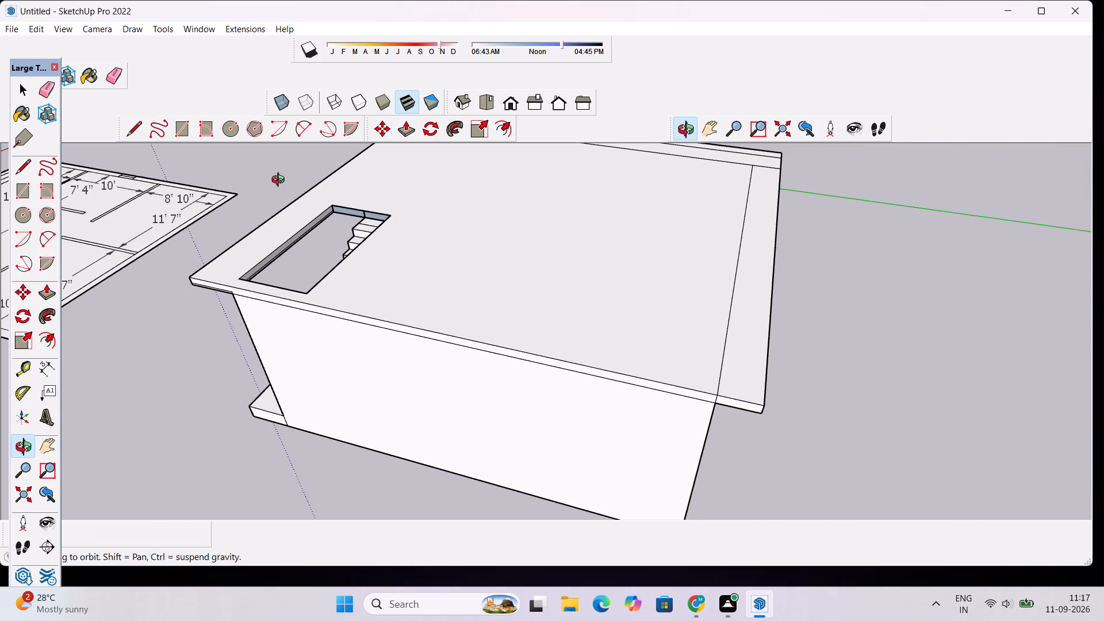
{"action": "scroll", "coordinate": [266, 170], "scroll_direction": "up", "scroll_amount": 5}
Erase the horizontal seam edge on the long face of the roof opening opposite the upper flight.
{"action": "key", "text": "space"}
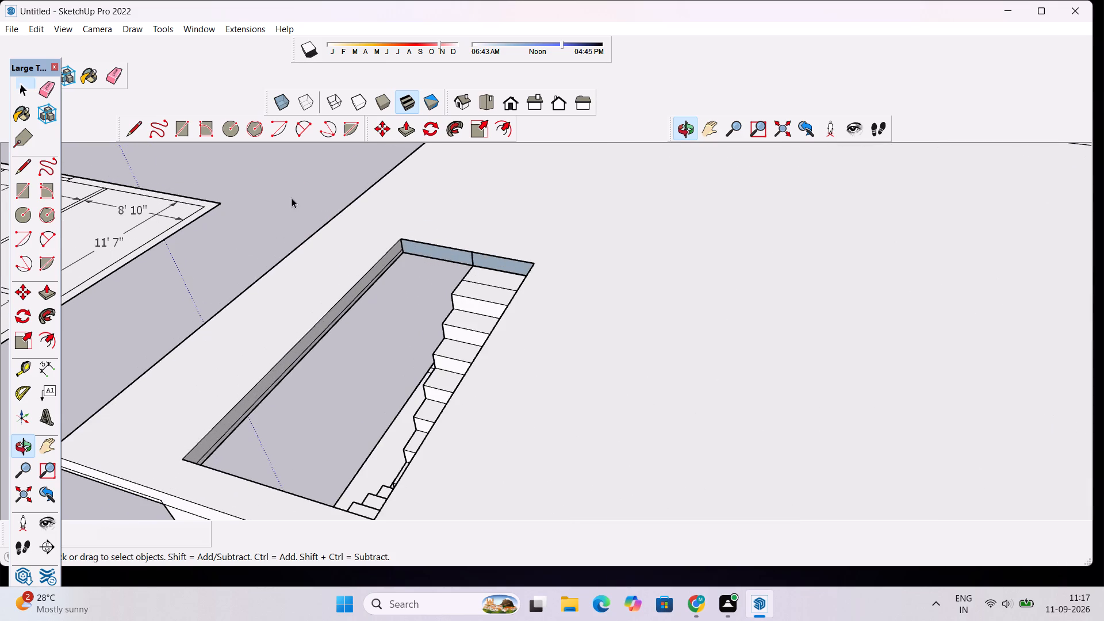
{"action": "scroll", "coordinate": [292, 198], "scroll_direction": "up", "scroll_amount": 1}
{"action": "scroll", "coordinate": [292, 198], "scroll_direction": "down", "scroll_amount": 2}
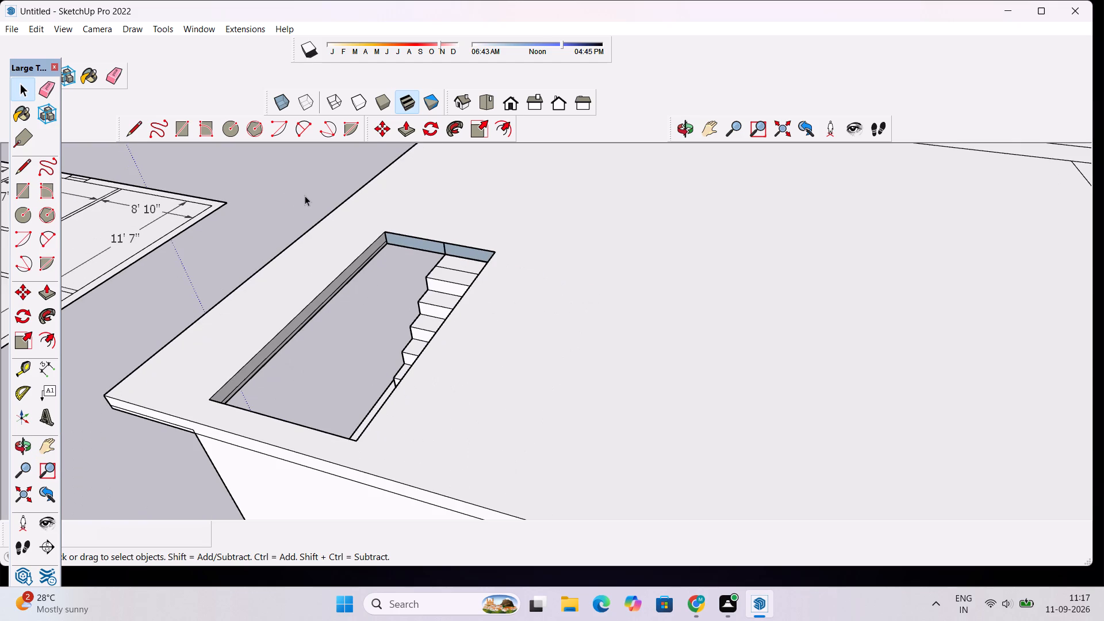
{"action": "scroll", "coordinate": [318, 220], "scroll_direction": "up", "scroll_amount": 5}
{"action": "key", "text": "e"}
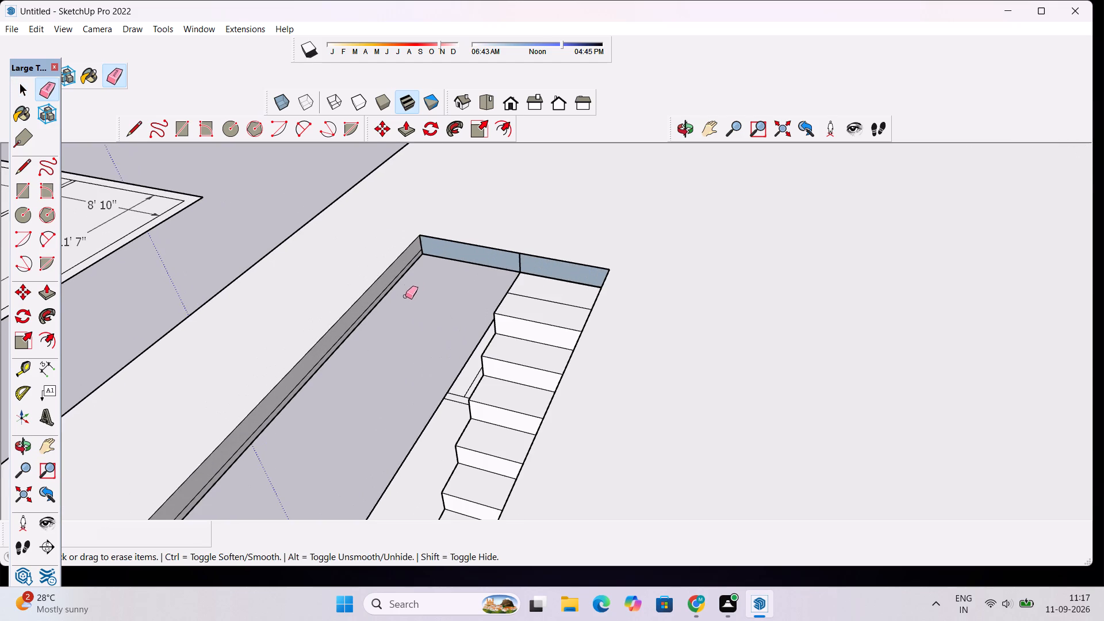
{"action": "left_click", "coordinate": [393, 282]}
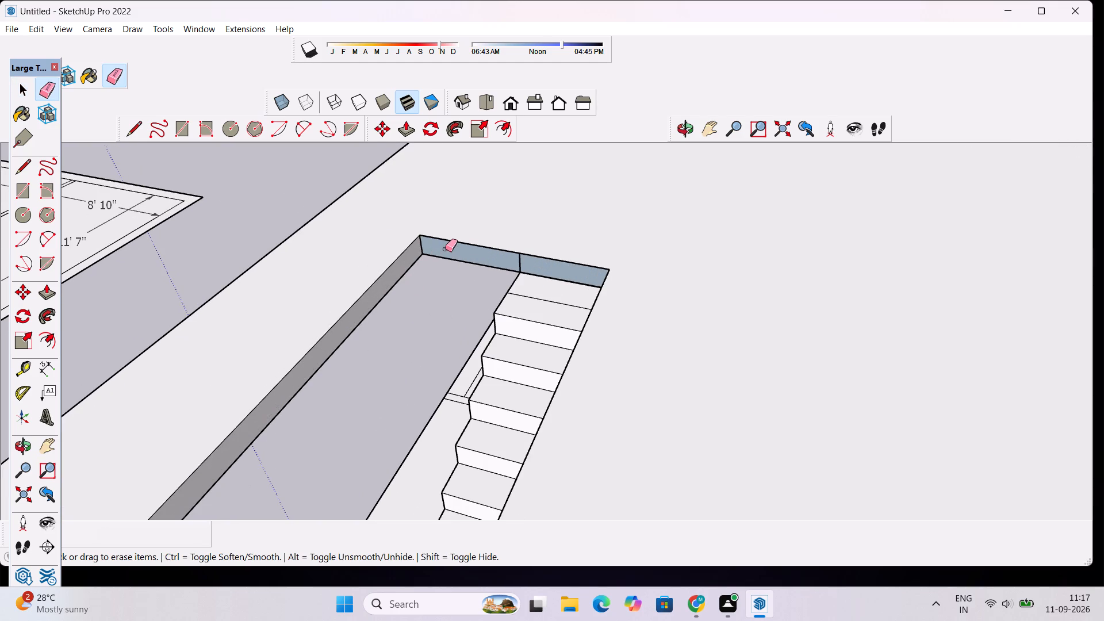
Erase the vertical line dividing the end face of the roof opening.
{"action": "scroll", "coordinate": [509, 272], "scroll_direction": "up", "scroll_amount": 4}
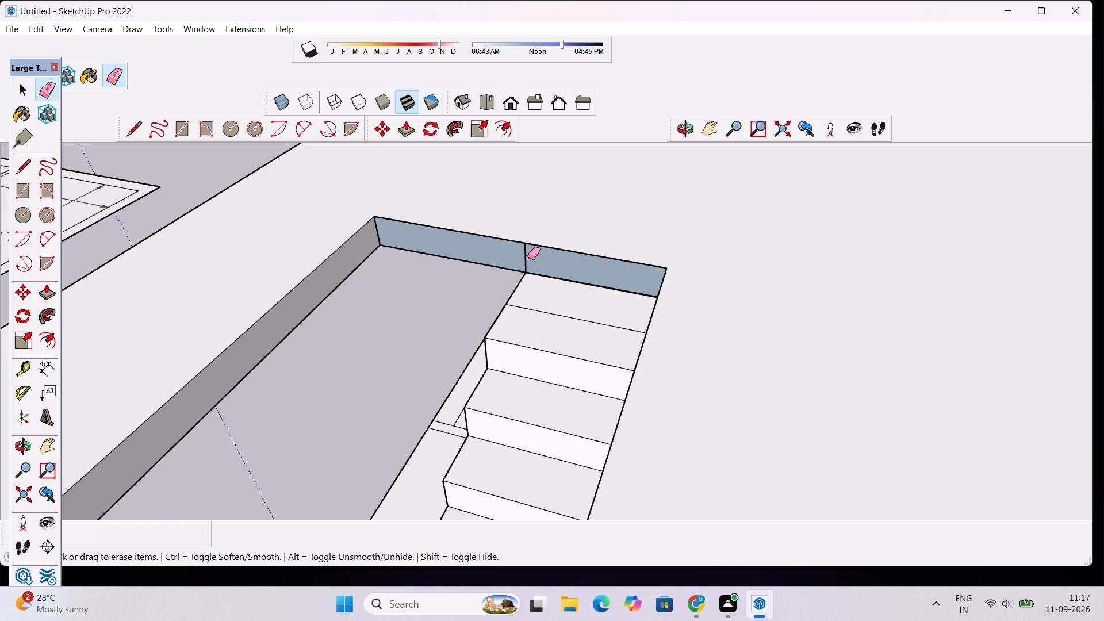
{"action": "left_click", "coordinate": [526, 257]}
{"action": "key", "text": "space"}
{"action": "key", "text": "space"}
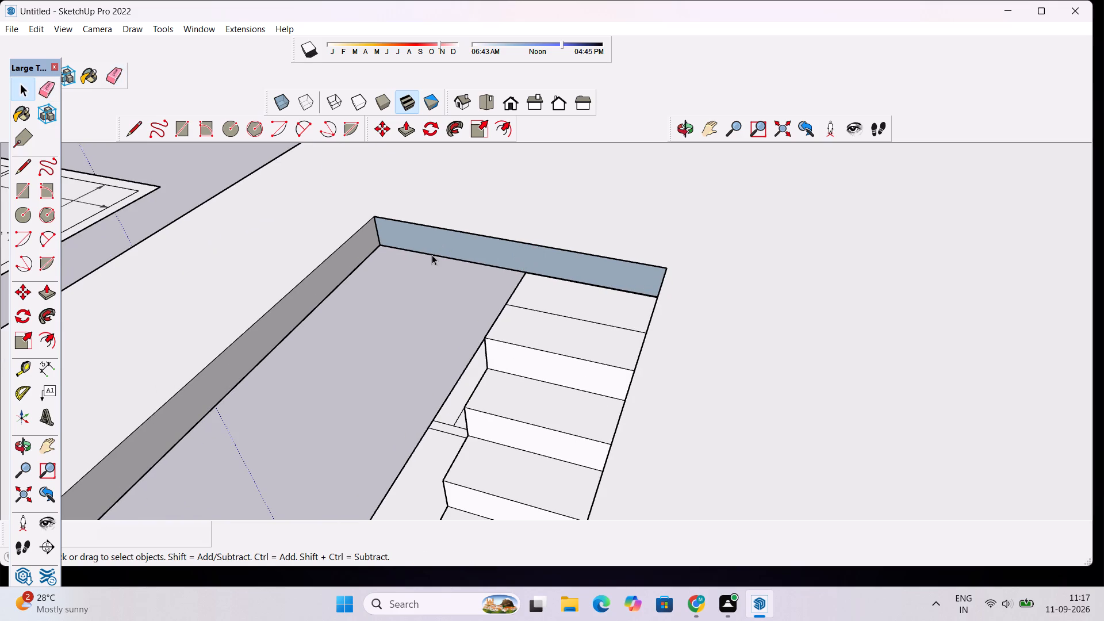
Draw a 6" high rectangle across the full upper-flight end of the roof opening, from top corner to opposite bottom corner.
{"action": "type", "text": "r"}
{"action": "left_click", "coordinate": [375, 217]}
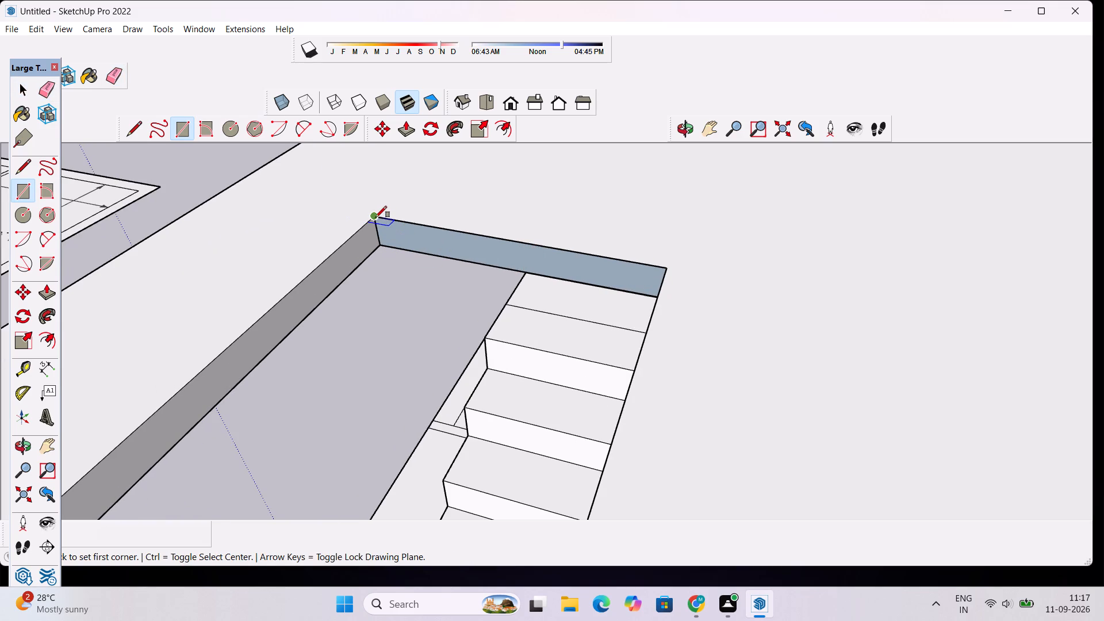
{"action": "scroll", "coordinate": [470, 274], "scroll_direction": "up", "scroll_amount": 5}
{"action": "scroll", "coordinate": [493, 267], "scroll_direction": "down", "scroll_amount": 3}
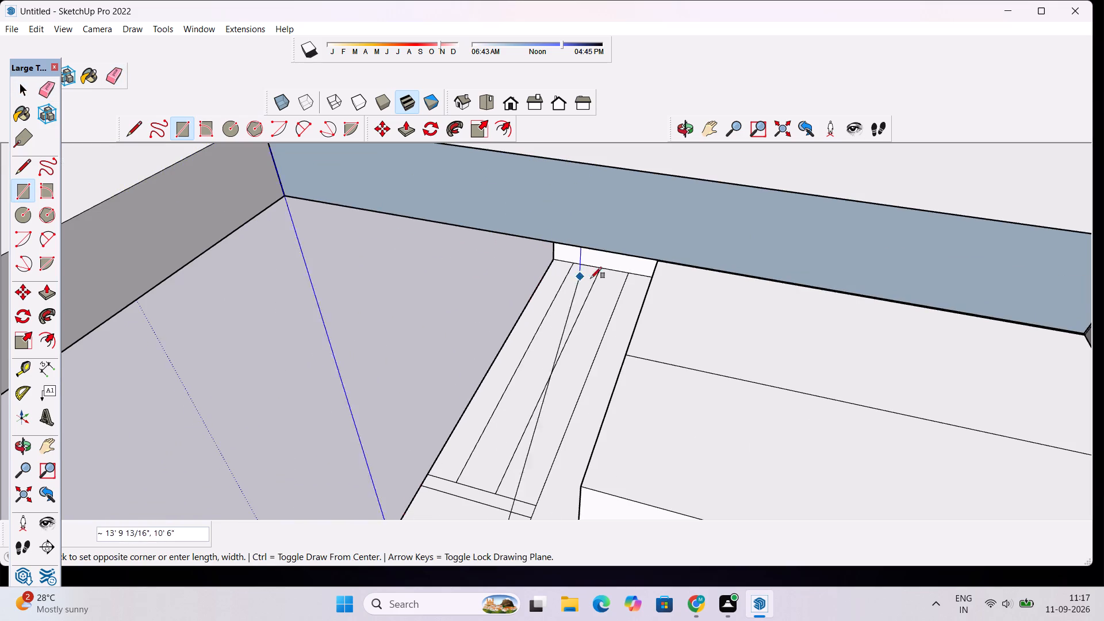
{"action": "scroll", "coordinate": [665, 287], "scroll_direction": "down", "scroll_amount": 2}
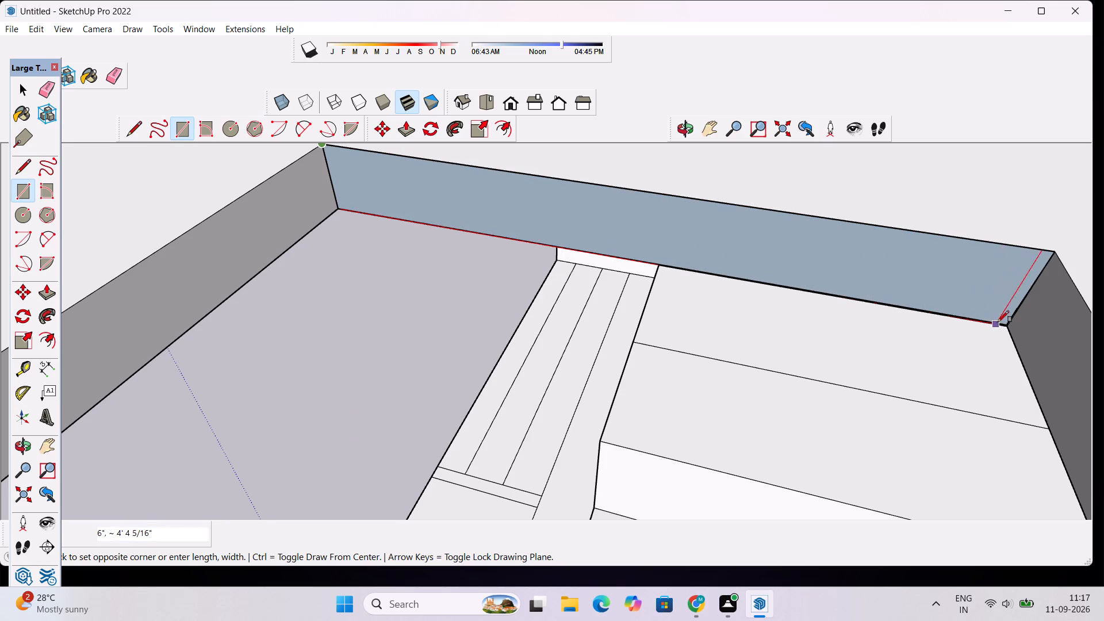
{"action": "left_click", "coordinate": [1006, 326]}
{"action": "scroll", "coordinate": [831, 281], "scroll_direction": "down", "scroll_amount": 12}
Delete the faces covering the top and the underside of the stairwell opening in the roof slab.
{"action": "key", "text": "space"}
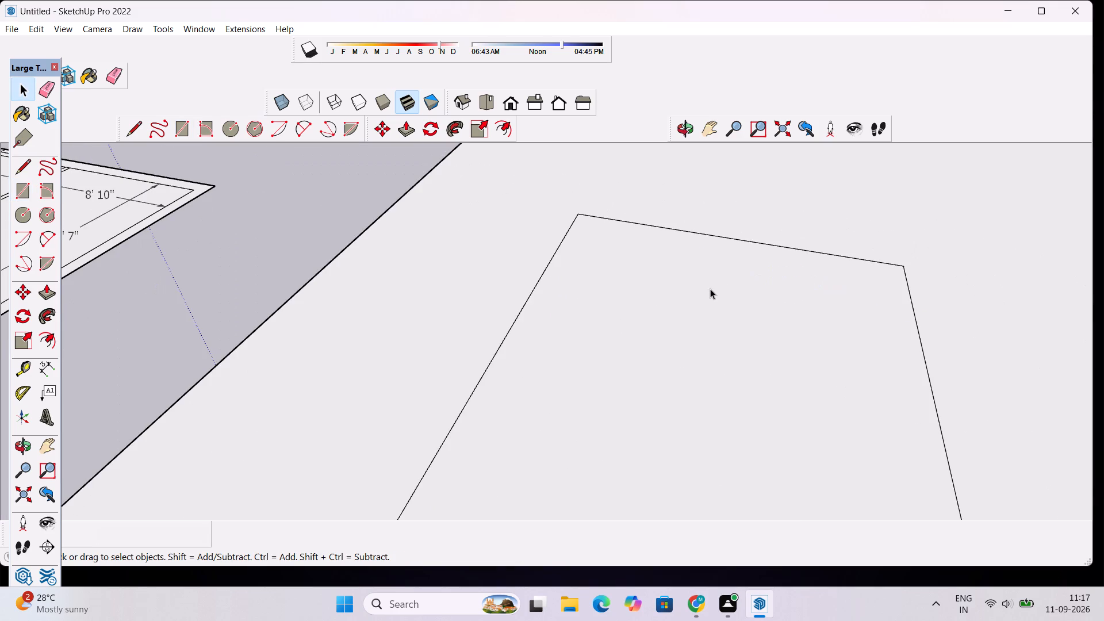
{"action": "left_click", "coordinate": [710, 289]}
{"action": "key", "text": "Delete"}
{"action": "scroll", "coordinate": [710, 289], "scroll_direction": "down", "scroll_amount": 10}
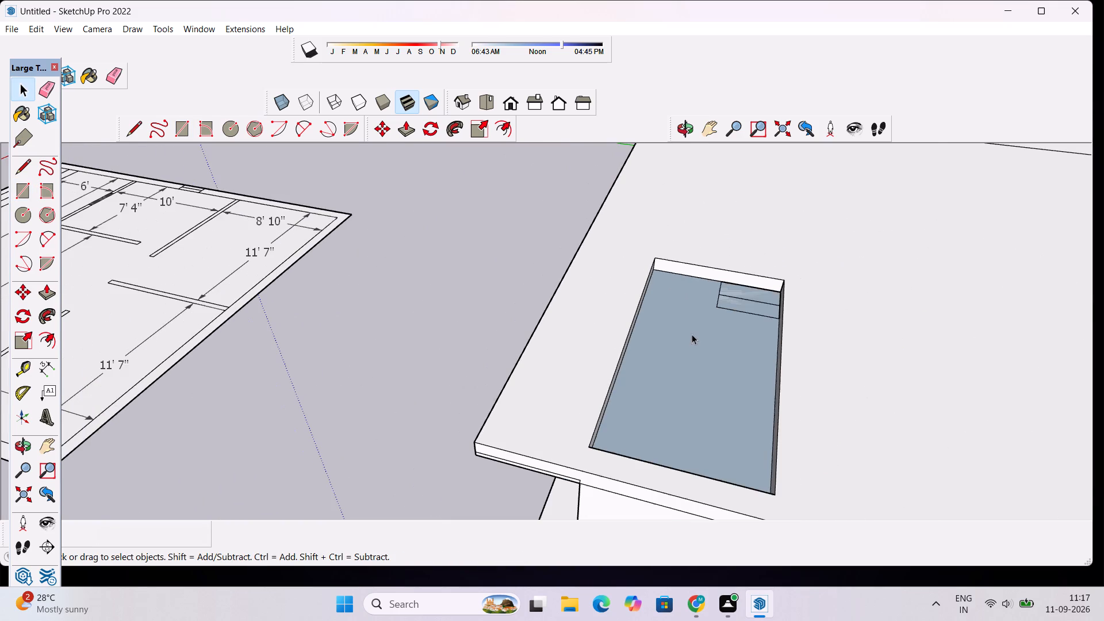
{"action": "left_click", "coordinate": [692, 333]}
{"action": "key", "text": "Delete"}
{"action": "scroll", "coordinate": [697, 286], "scroll_direction": "up", "scroll_amount": 4}
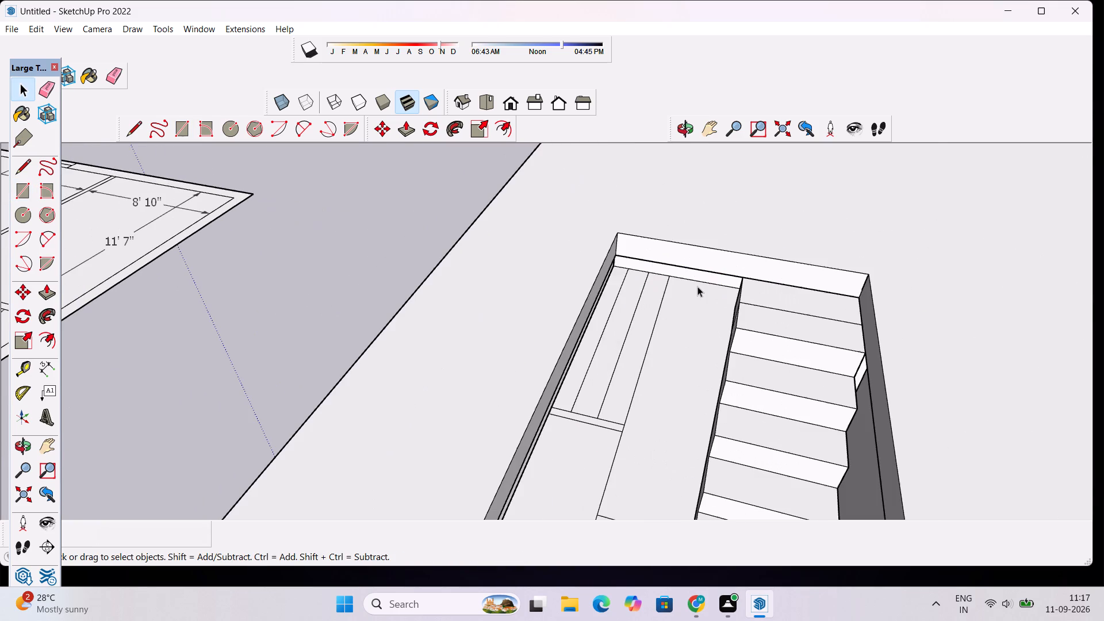
Examine the stairwell opening, the dog-legged staircase and the open front of the house from above and several sides.
{"action": "scroll", "coordinate": [697, 286], "scroll_direction": "down", "scroll_amount": 2}
{"action": "left_click", "coordinate": [681, 129]}
{"action": "left_click_drag", "start_coordinate": [641, 308], "coordinate": [642, 244]}
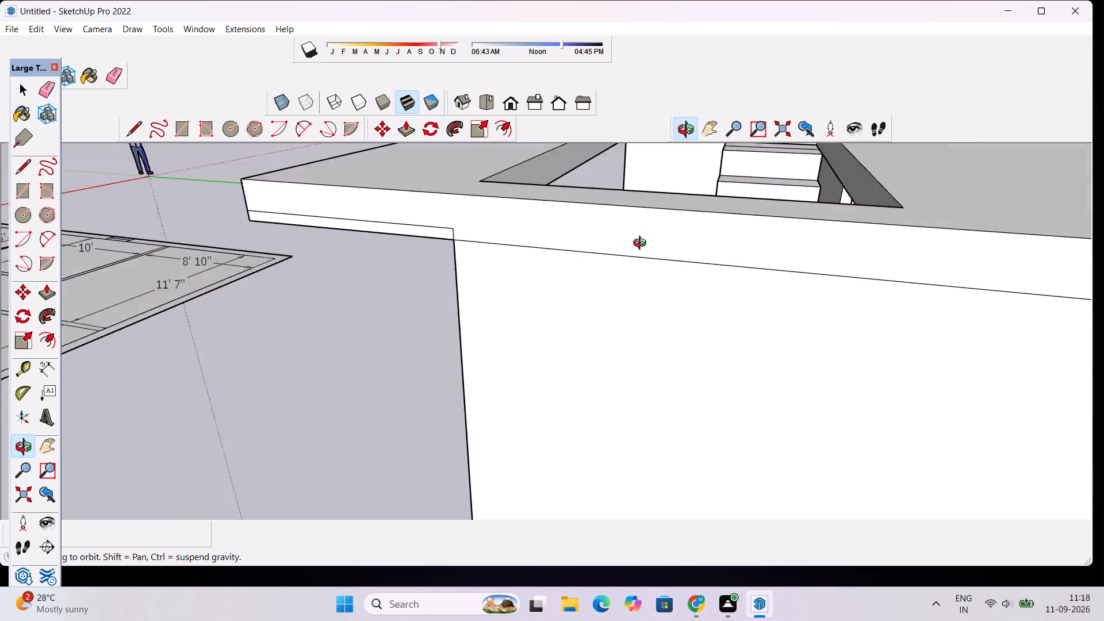
{"action": "left_click_drag", "start_coordinate": [642, 244], "coordinate": [596, 253]}
{"action": "scroll", "coordinate": [596, 253], "scroll_direction": "down", "scroll_amount": 10}
{"action": "left_click_drag", "start_coordinate": [390, 255], "coordinate": [557, 198]}
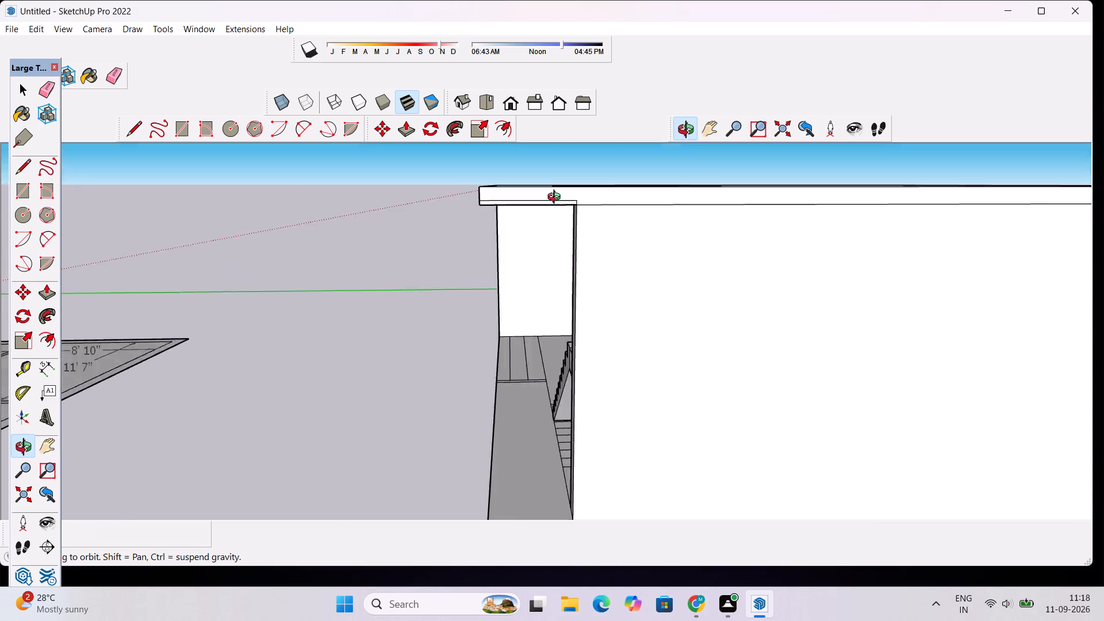
{"action": "left_click_drag", "start_coordinate": [557, 198], "coordinate": [624, 336]}
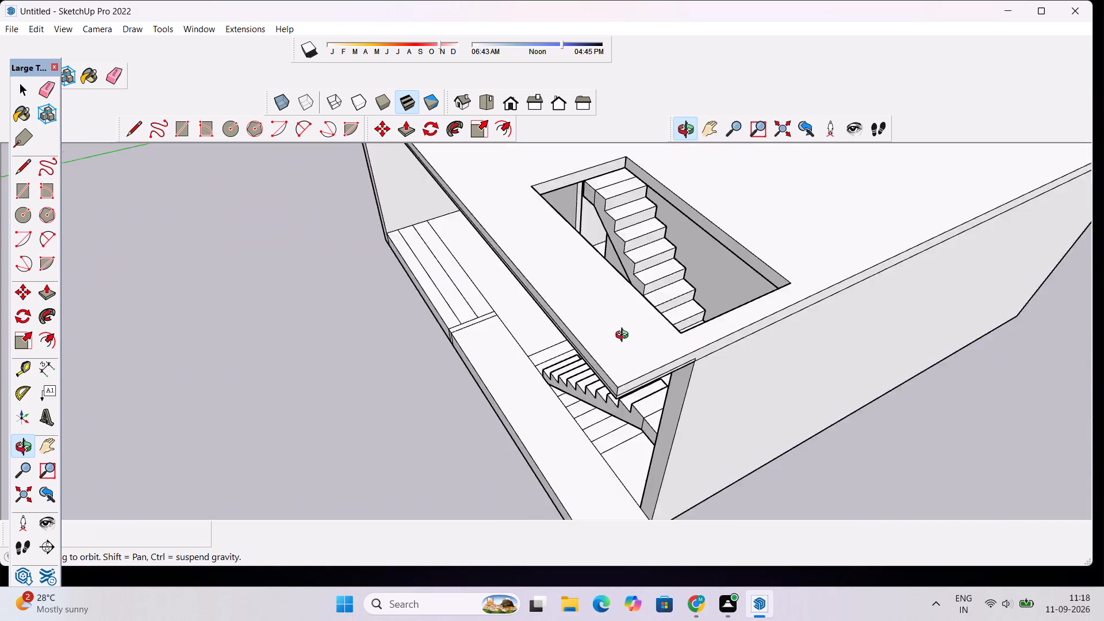
{"action": "left_click_drag", "start_coordinate": [624, 336], "coordinate": [558, 246]}
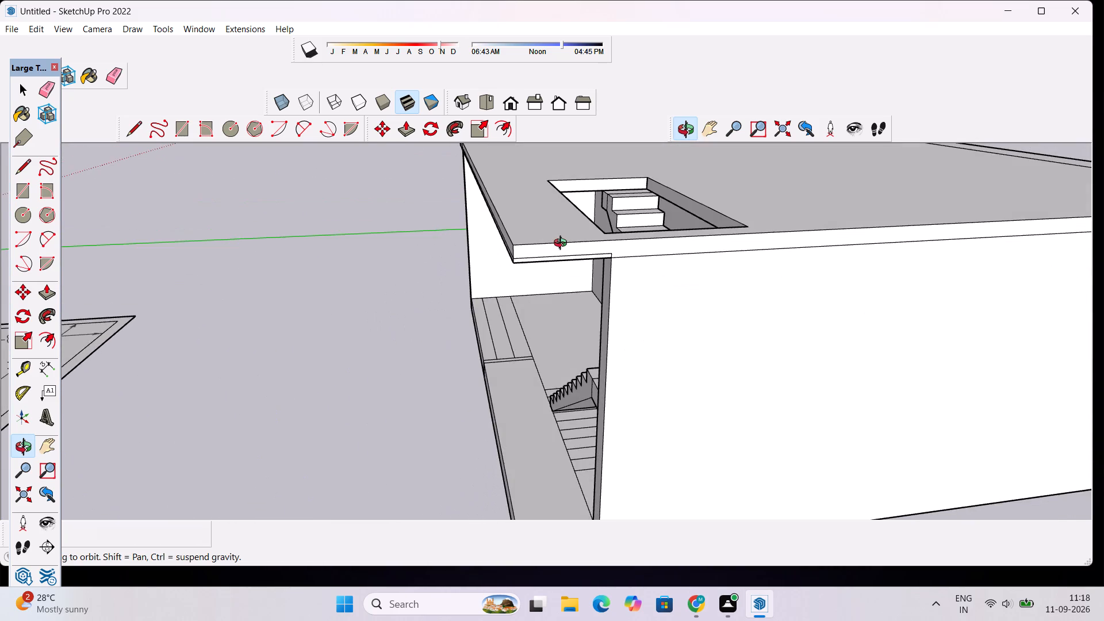
{"action": "scroll", "coordinate": [563, 244], "scroll_direction": "down", "scroll_amount": 12}
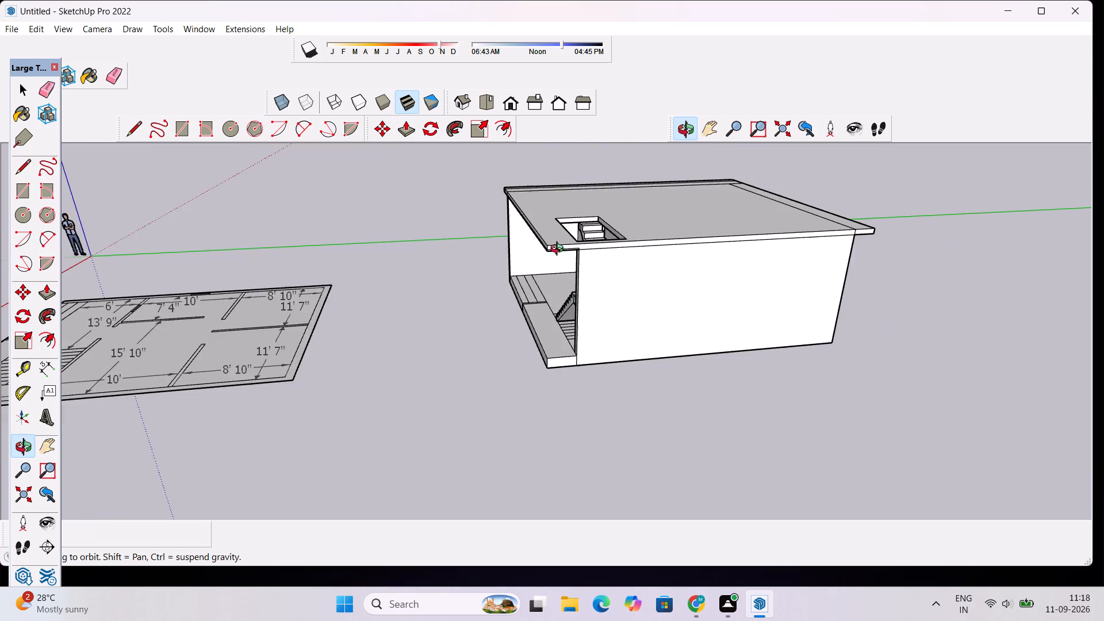
{"action": "scroll", "coordinate": [559, 250], "scroll_direction": "down", "scroll_amount": 4}
{"action": "scroll", "coordinate": [559, 246], "scroll_direction": "up", "scroll_amount": 9}
{"action": "left_click_drag", "start_coordinate": [545, 267], "coordinate": [733, 389]}
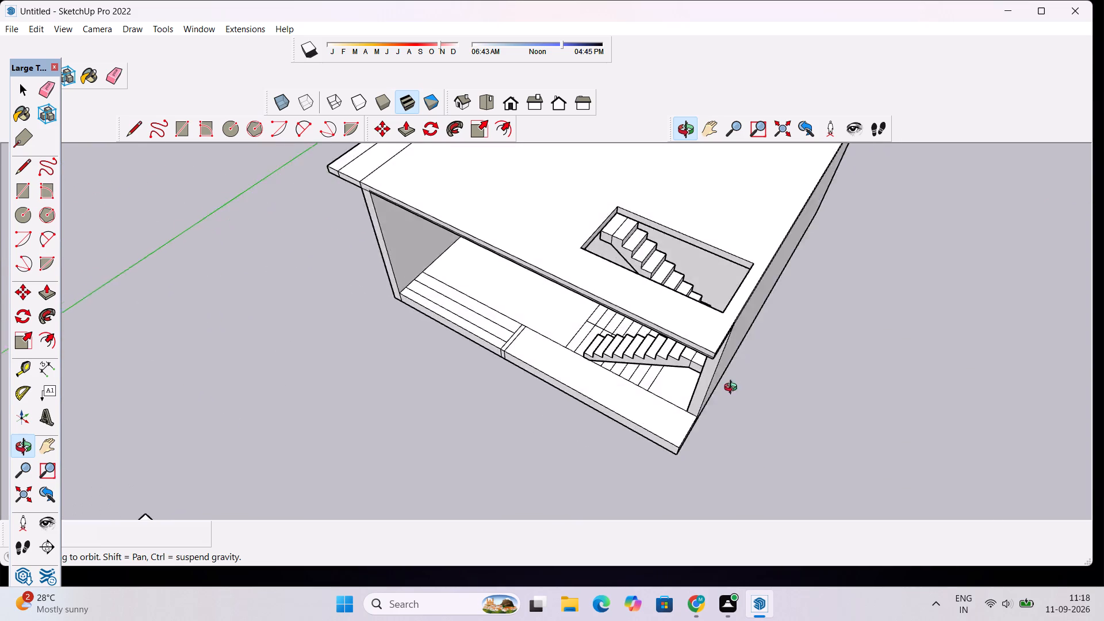
{"action": "left_click_drag", "start_coordinate": [733, 389], "coordinate": [848, 422]}
{"action": "scroll", "coordinate": [696, 394], "scroll_direction": "up", "scroll_amount": 4}
{"action": "left_click_drag", "start_coordinate": [801, 384], "coordinate": [596, 353]}
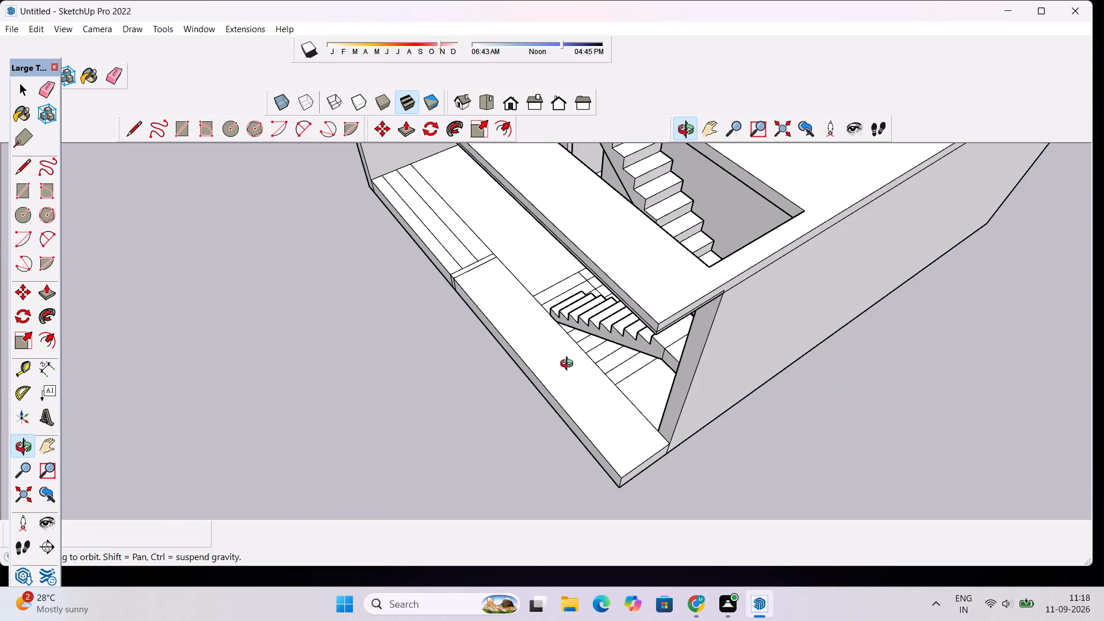
{"action": "scroll", "coordinate": [565, 379], "scroll_direction": "up", "scroll_amount": 5}
{"action": "scroll", "coordinate": [564, 375], "scroll_direction": "down", "scroll_amount": 10}
{"action": "scroll", "coordinate": [564, 375], "scroll_direction": "up", "scroll_amount": 7}
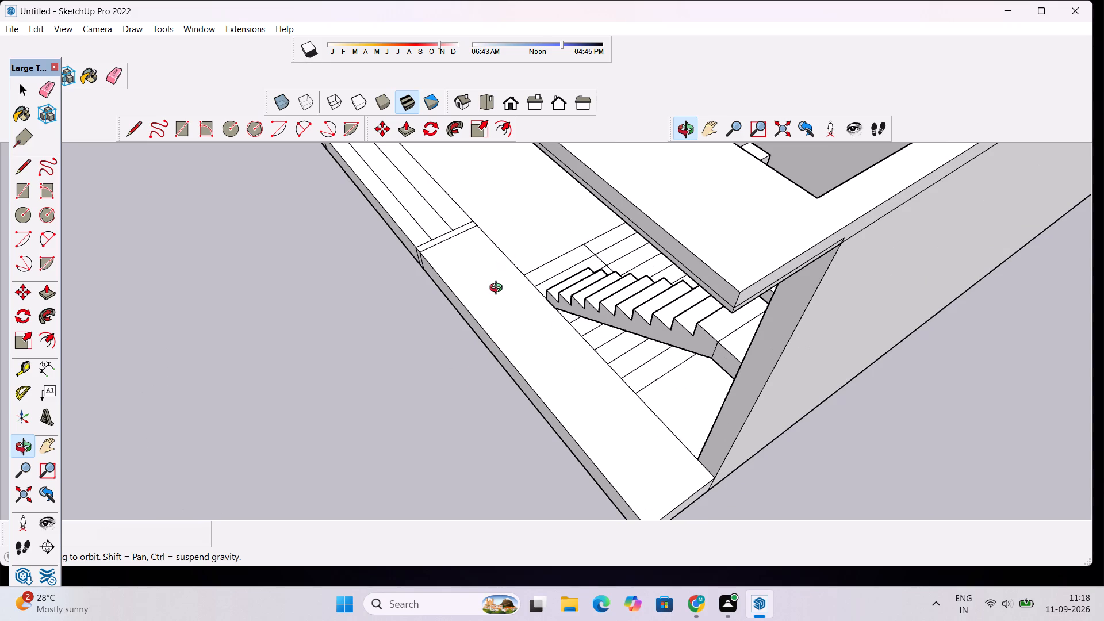
{"action": "scroll", "coordinate": [525, 278], "scroll_direction": "down", "scroll_amount": 5}
{"action": "left_click_drag", "start_coordinate": [420, 301], "coordinate": [492, 298]}
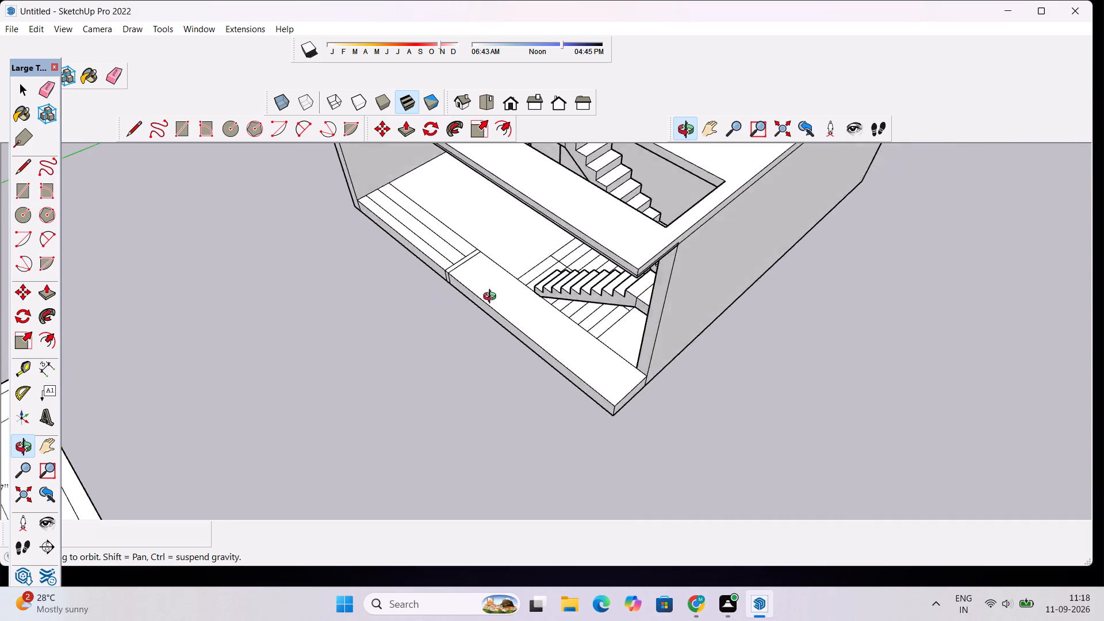
{"action": "left_click_drag", "start_coordinate": [492, 298], "coordinate": [517, 297]}
{"action": "scroll", "coordinate": [488, 312], "scroll_direction": "down", "scroll_amount": 8}
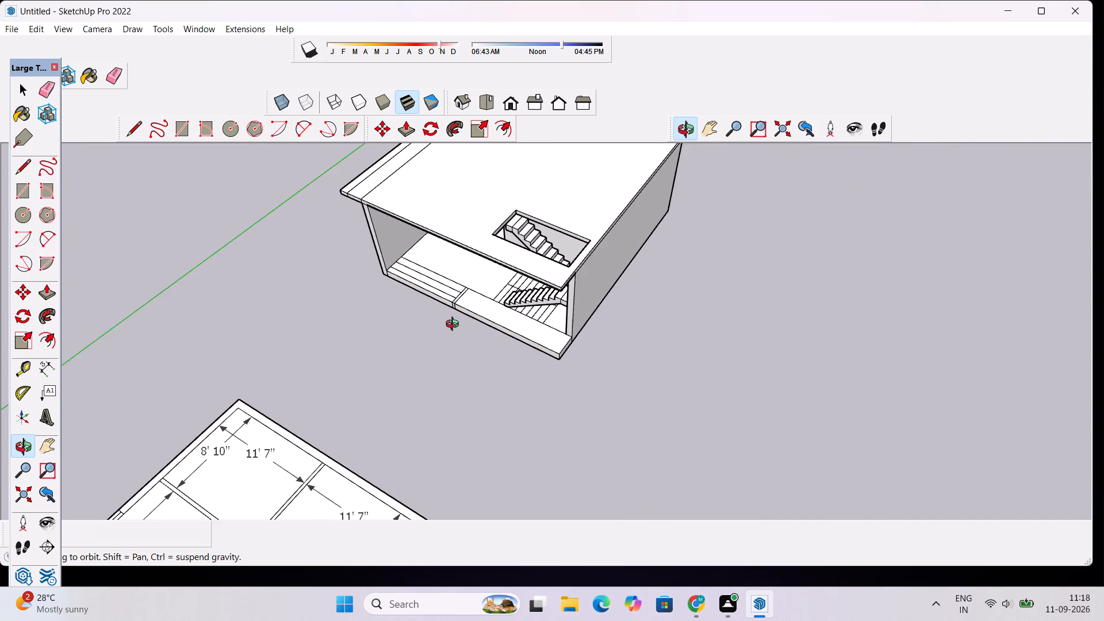
{"action": "scroll", "coordinate": [305, 297], "scroll_direction": "up", "scroll_amount": 5}
{"action": "left_click_drag", "start_coordinate": [365, 286], "coordinate": [620, 192]}
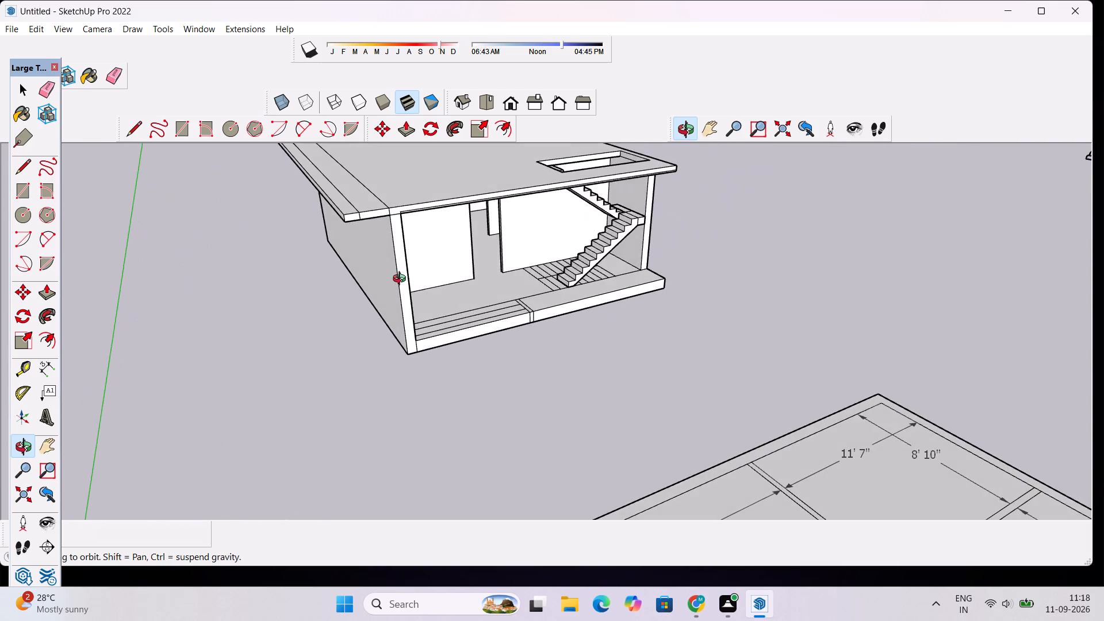
{"action": "scroll", "coordinate": [402, 280], "scroll_direction": "up", "scroll_amount": 3}
{"action": "left_click_drag", "start_coordinate": [367, 301], "coordinate": [448, 256]}
{"action": "scroll", "coordinate": [455, 254], "scroll_direction": "down", "scroll_amount": 5}
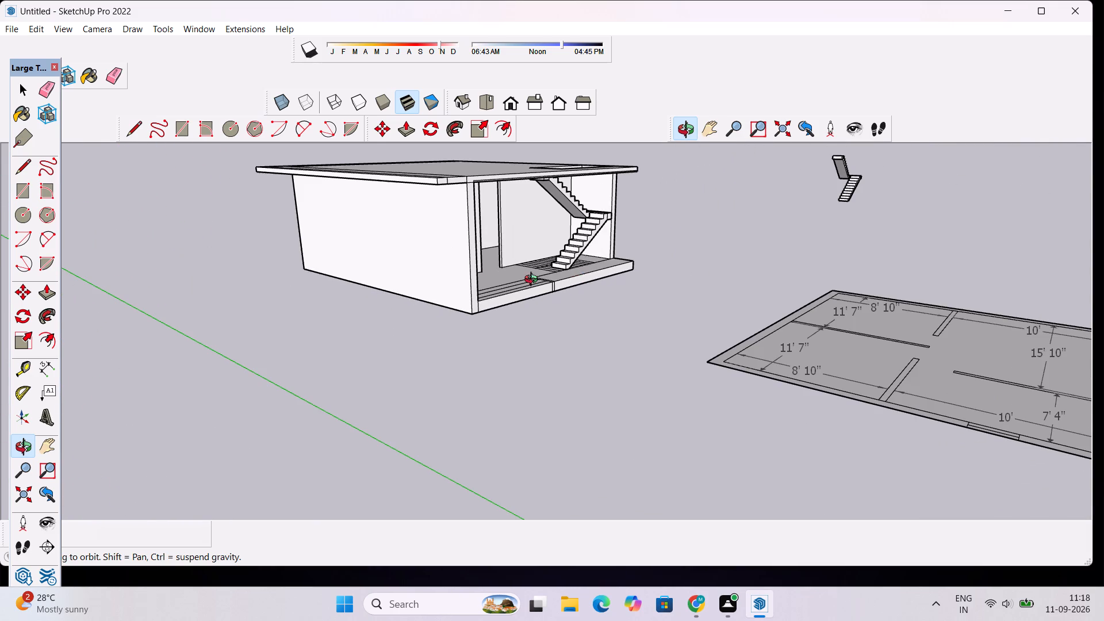
{"action": "left_click_drag", "start_coordinate": [534, 281], "coordinate": [231, 366]}
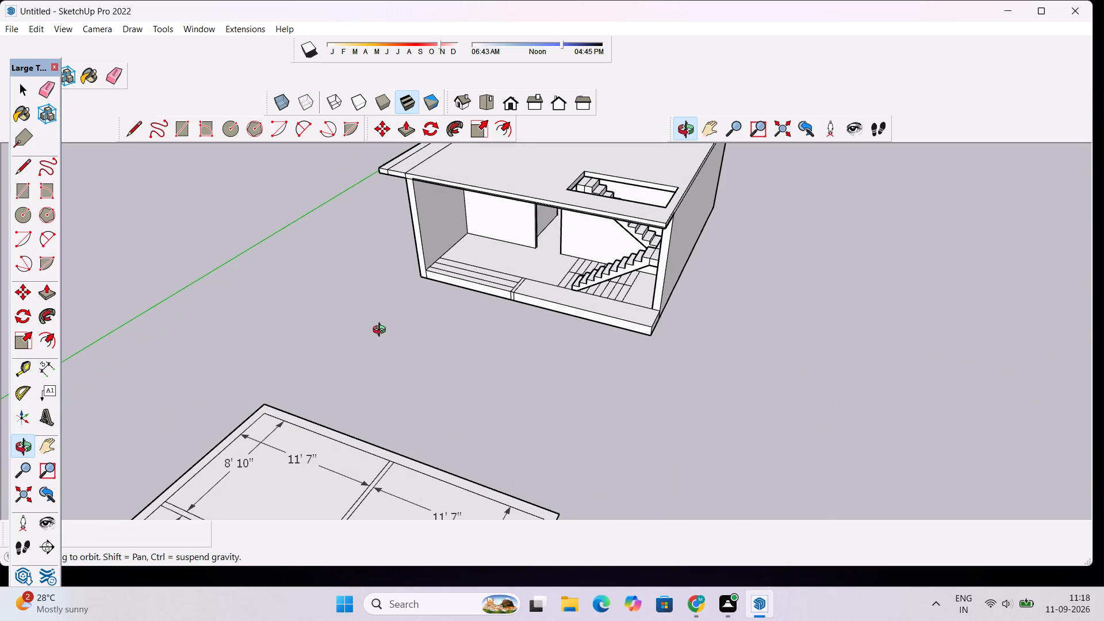
{"action": "scroll", "coordinate": [382, 331], "scroll_direction": "down", "scroll_amount": 5}
{"action": "scroll", "coordinate": [447, 294], "scroll_direction": "up", "scroll_amount": 6}
{"action": "left_click_drag", "start_coordinate": [361, 342], "coordinate": [625, 309]}
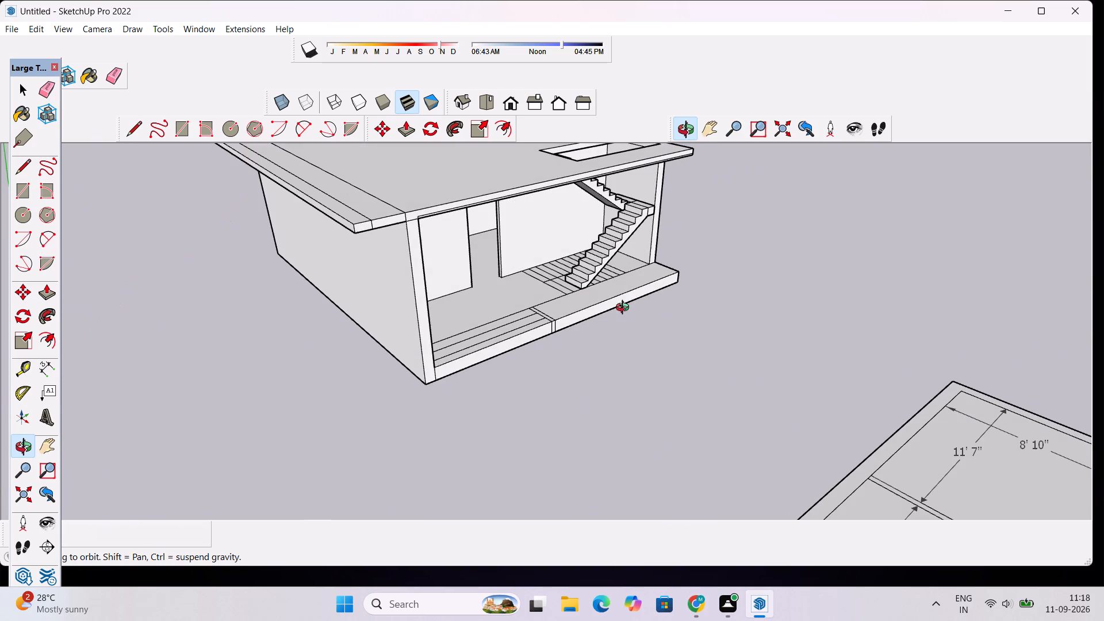
{"action": "scroll", "coordinate": [443, 317], "scroll_direction": "down", "scroll_amount": 1}
{"action": "left_click_drag", "start_coordinate": [473, 332], "coordinate": [330, 347]}
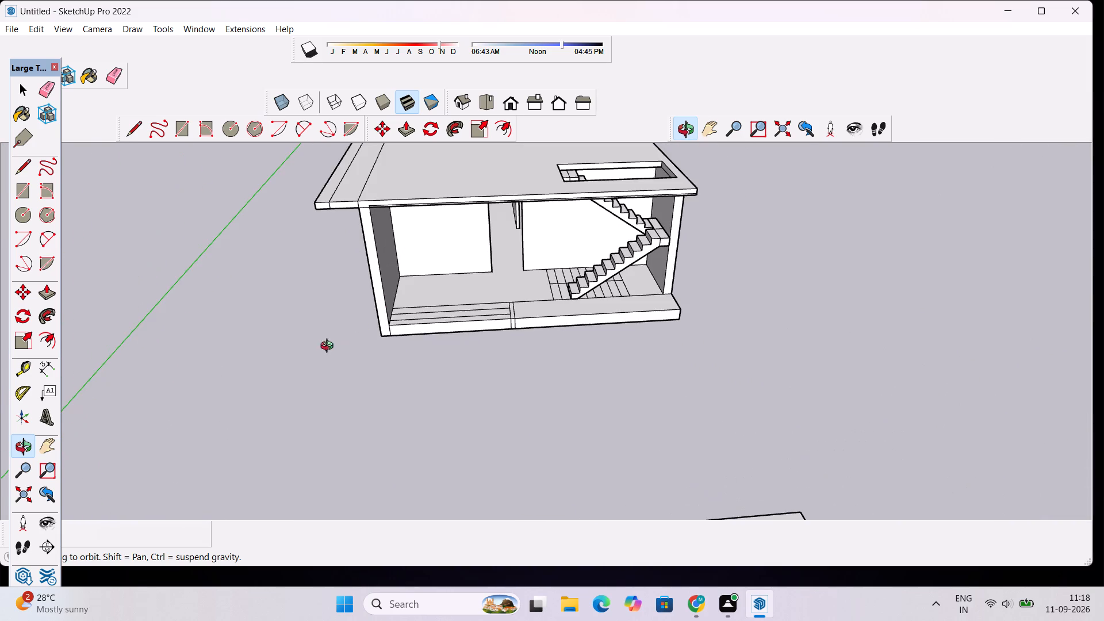
Push the front end face of the side wall opposite the staircase back flush with the front face of the room wall.
{"action": "scroll", "coordinate": [436, 303], "scroll_direction": "up", "scroll_amount": 3}
{"action": "left_click_drag", "start_coordinate": [340, 329], "coordinate": [401, 328]}
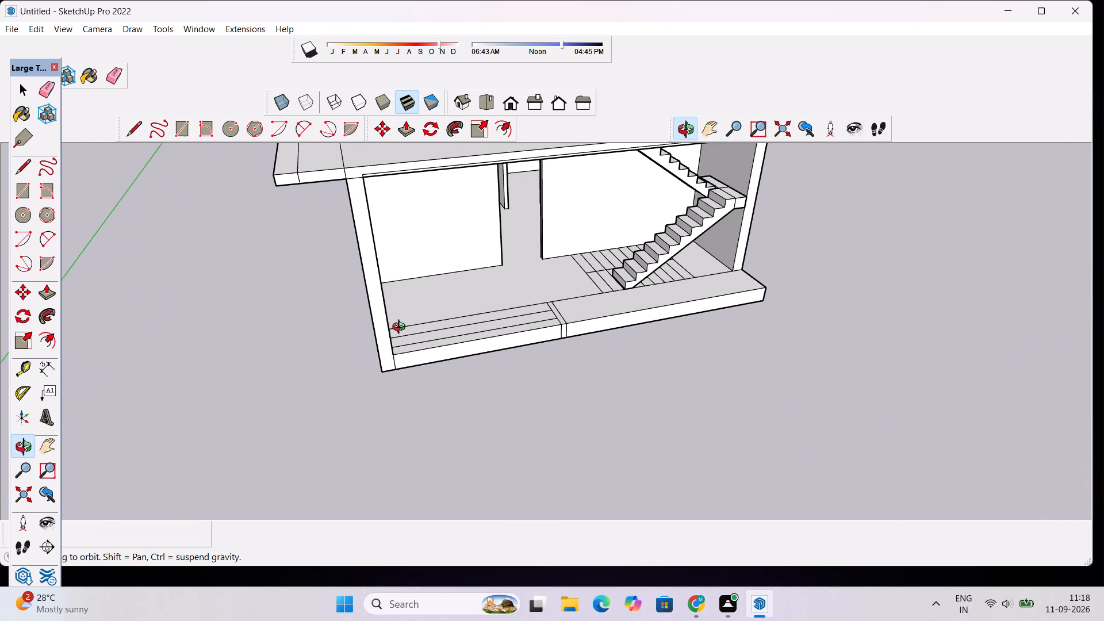
{"action": "left_click_drag", "start_coordinate": [400, 360], "coordinate": [396, 363]}
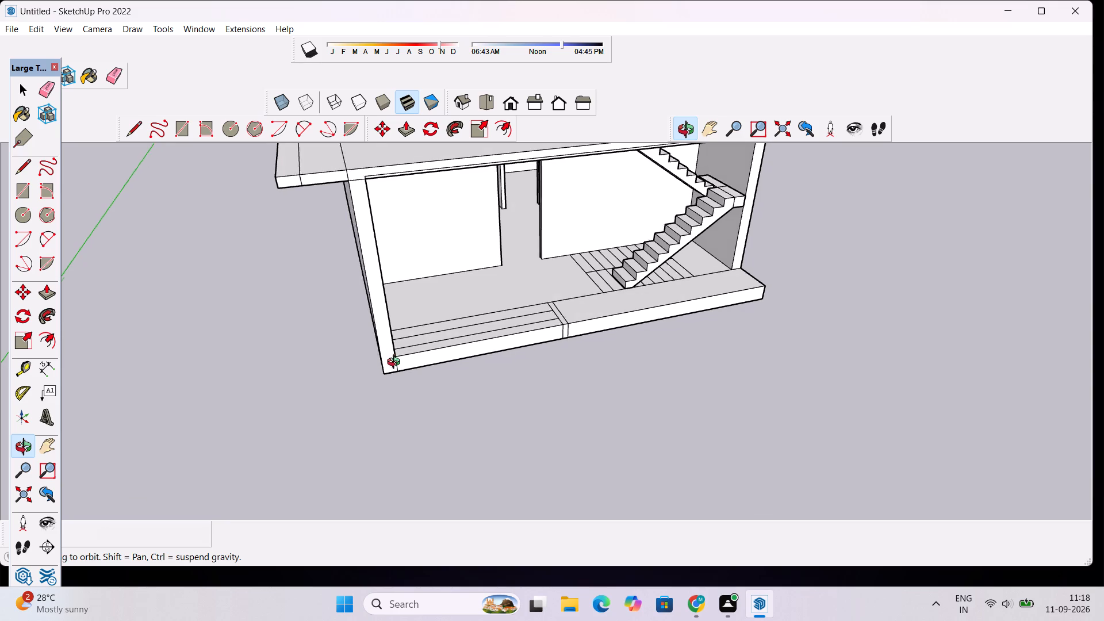
{"action": "left_click_drag", "start_coordinate": [396, 363], "coordinate": [301, 407]}
{"action": "scroll", "coordinate": [380, 299], "scroll_direction": "up", "scroll_amount": 4}
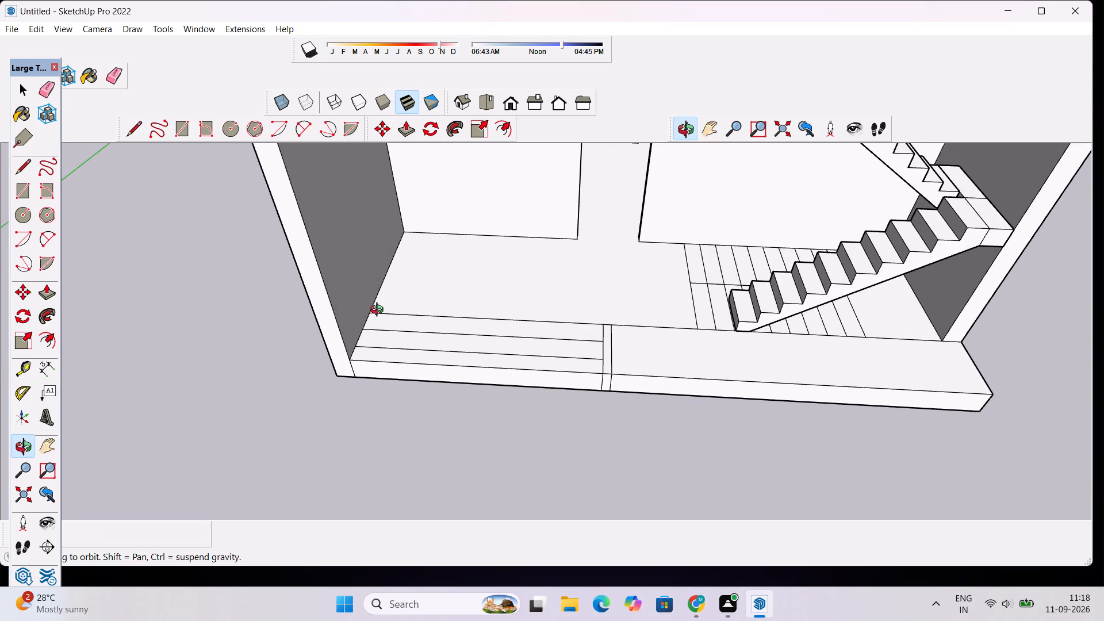
{"action": "key", "text": "p"}
{"action": "left_click", "coordinate": [319, 300]}
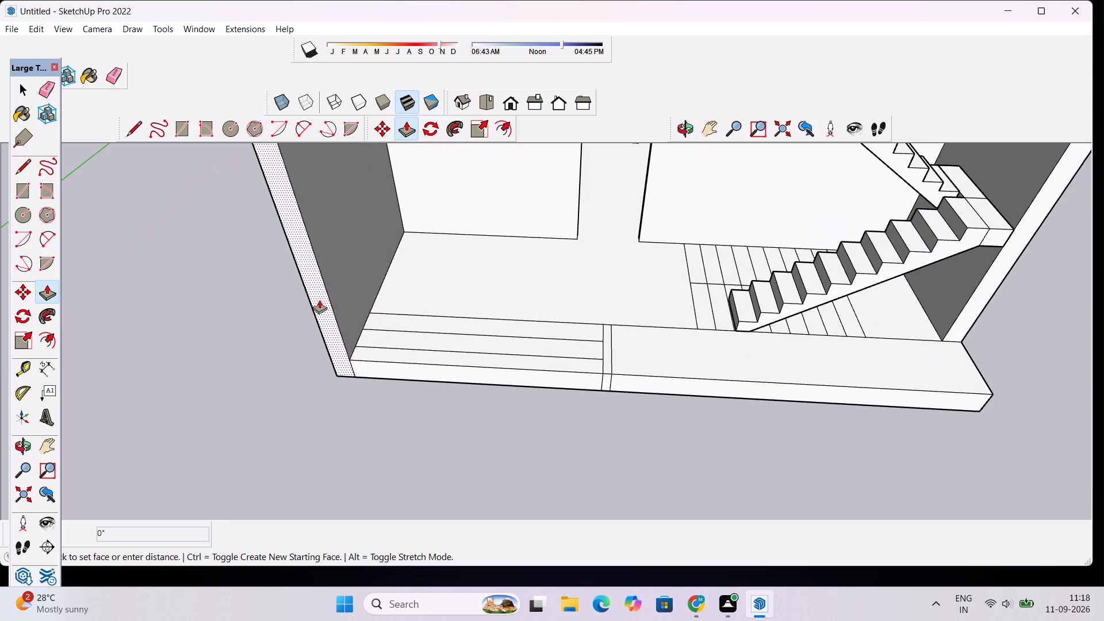
{"action": "key", "text": "space"}
{"action": "left_click", "coordinate": [317, 294]}
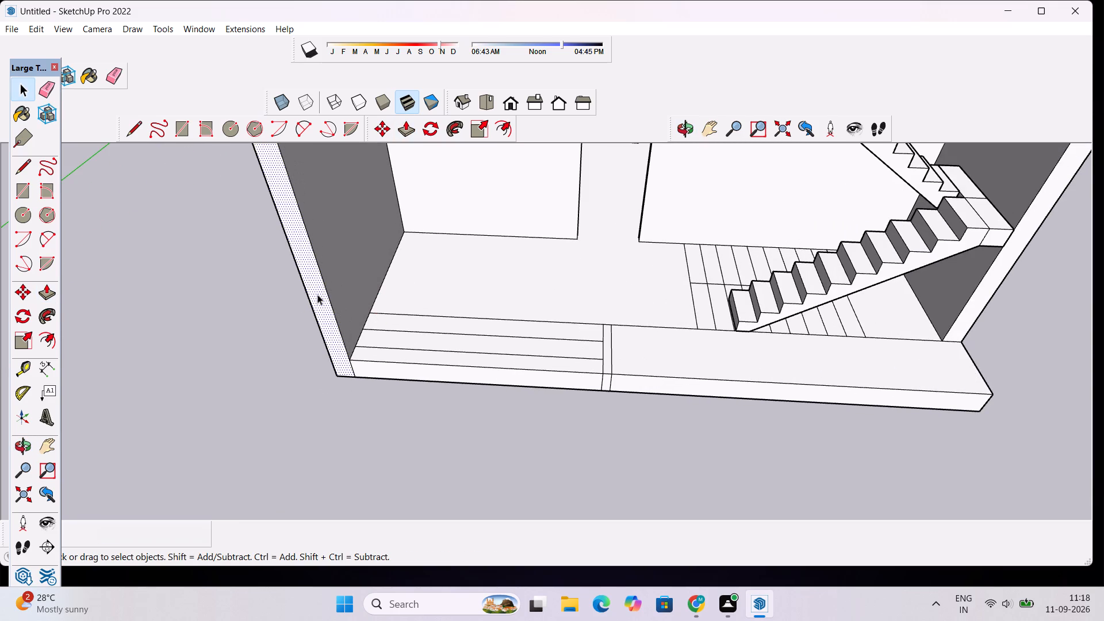
{"action": "key", "text": "p"}
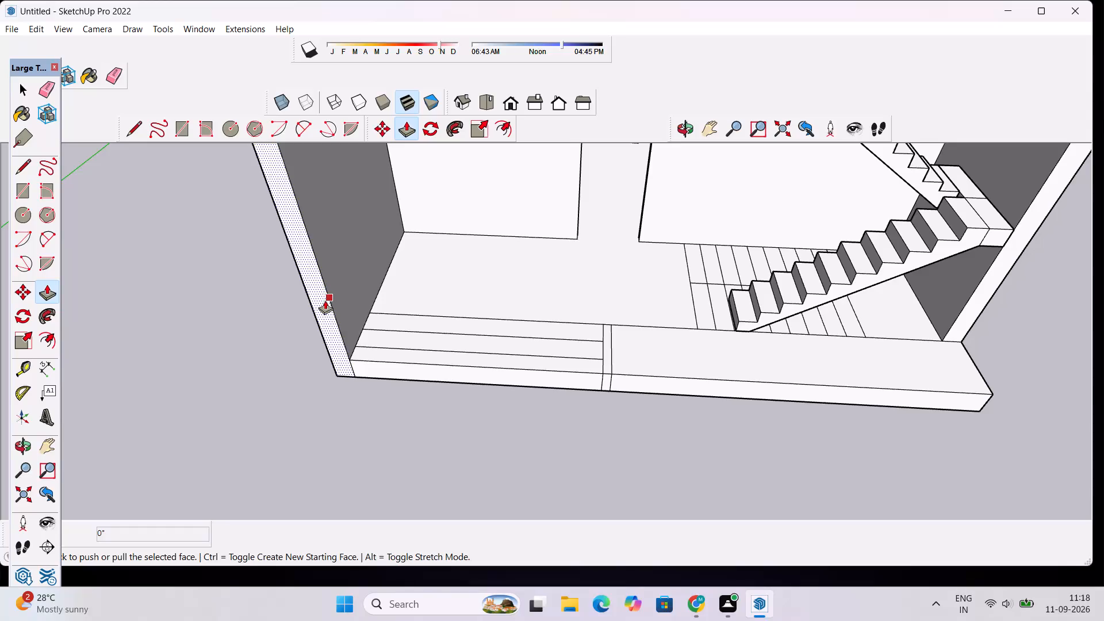
{"action": "left_click", "coordinate": [325, 300]}
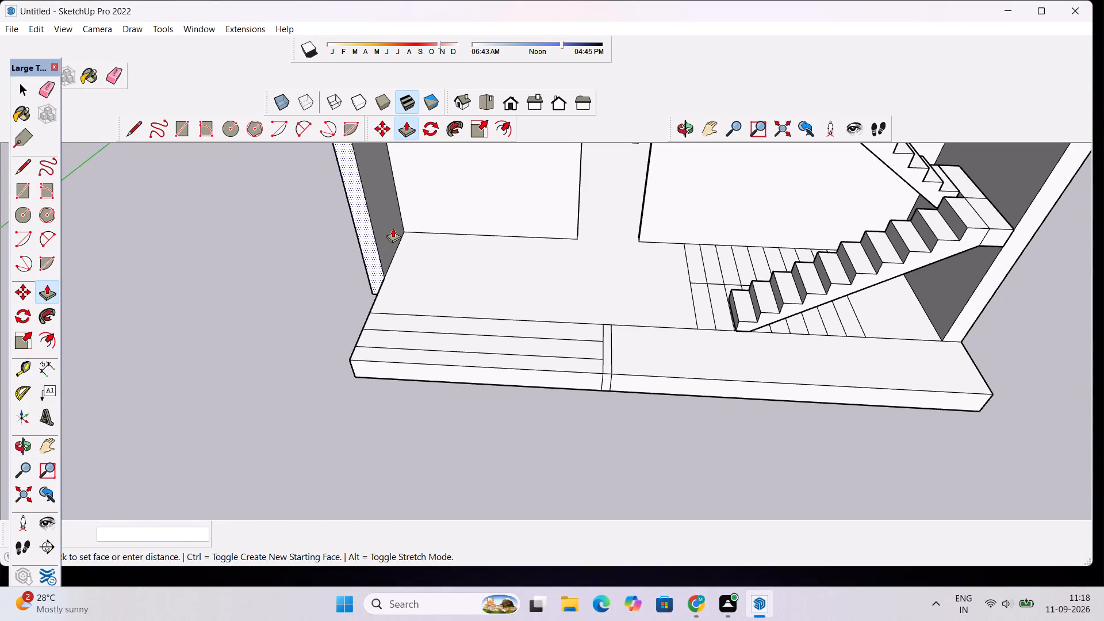
{"action": "left_click", "coordinate": [406, 233]}
{"action": "key", "text": "space"}
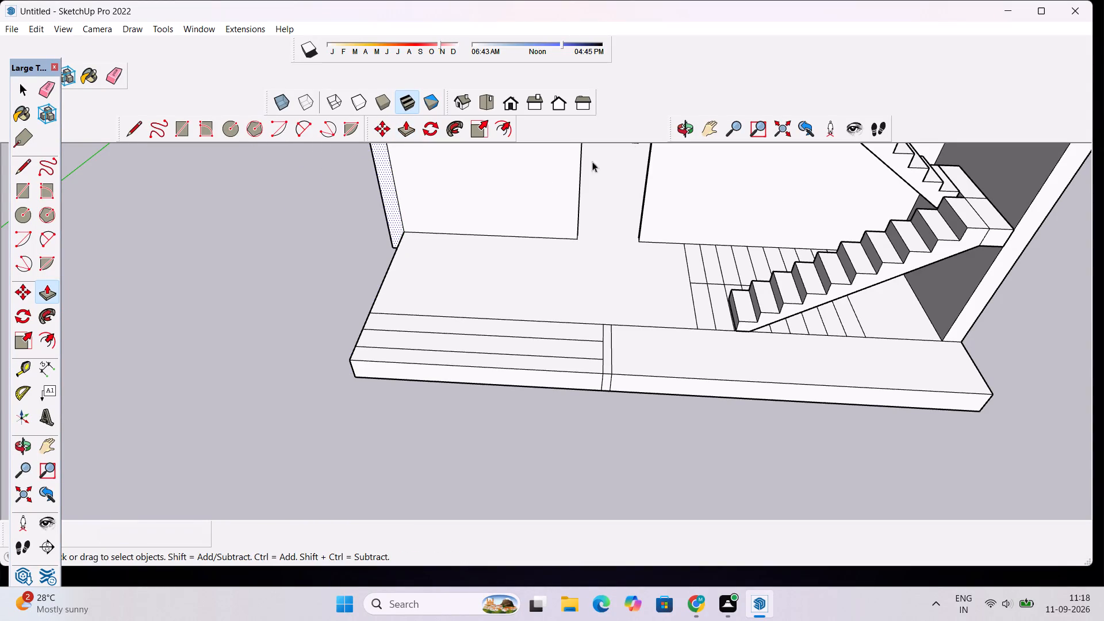
Examine the shortened side wall and the exposed end of the floor slab beside it from low angles.
{"action": "left_click", "coordinate": [679, 132]}
{"action": "left_click_drag", "start_coordinate": [437, 319], "coordinate": [535, 329]}
{"action": "scroll", "coordinate": [542, 331], "scroll_direction": "down", "scroll_amount": 8}
{"action": "left_click_drag", "start_coordinate": [396, 344], "coordinate": [500, 187]}
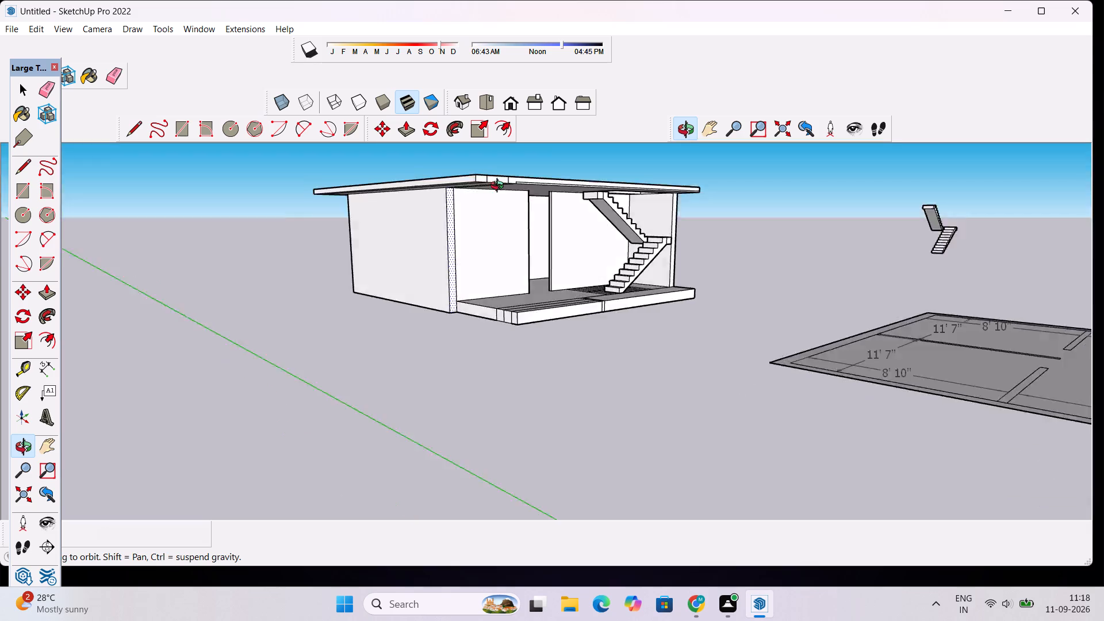
{"action": "left_click_drag", "start_coordinate": [500, 187], "coordinate": [536, 156]}
{"action": "scroll", "coordinate": [546, 185], "scroll_direction": "up", "scroll_amount": 6}
{"action": "left_click_drag", "start_coordinate": [611, 227], "coordinate": [505, 271]}
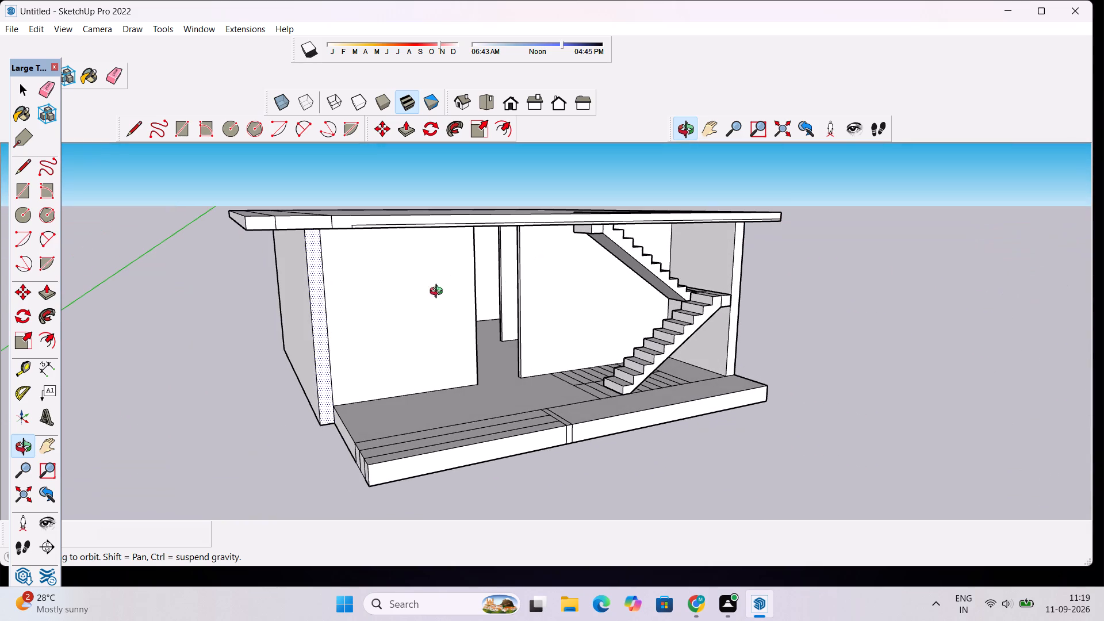
{"action": "scroll", "coordinate": [334, 396], "scroll_direction": "up", "scroll_amount": 6}
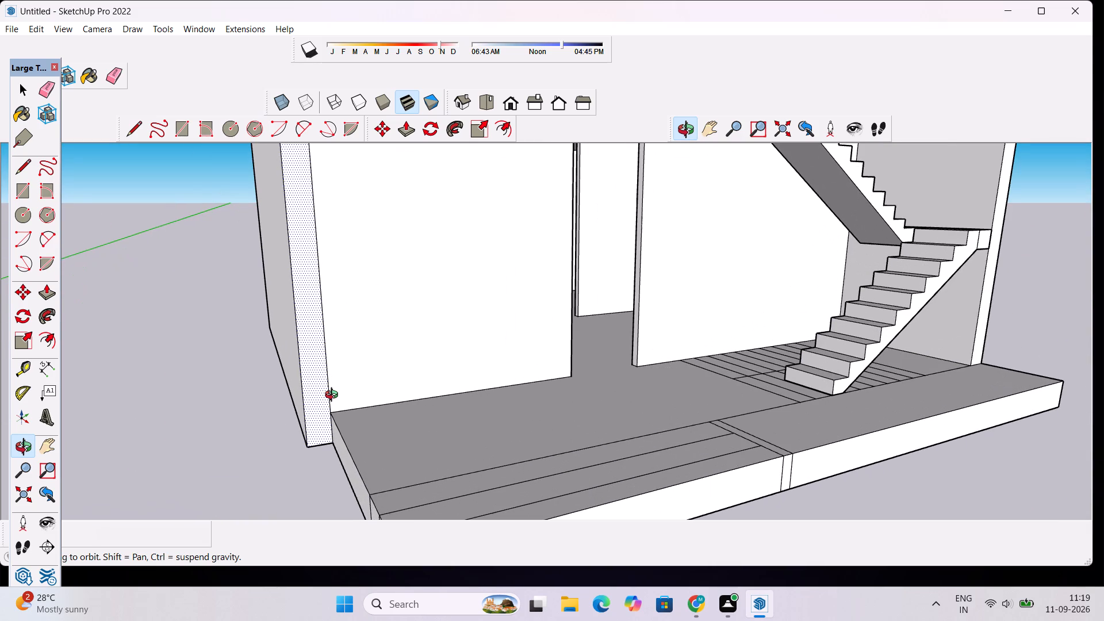
{"action": "scroll", "coordinate": [334, 396], "scroll_direction": "down", "scroll_amount": 4}
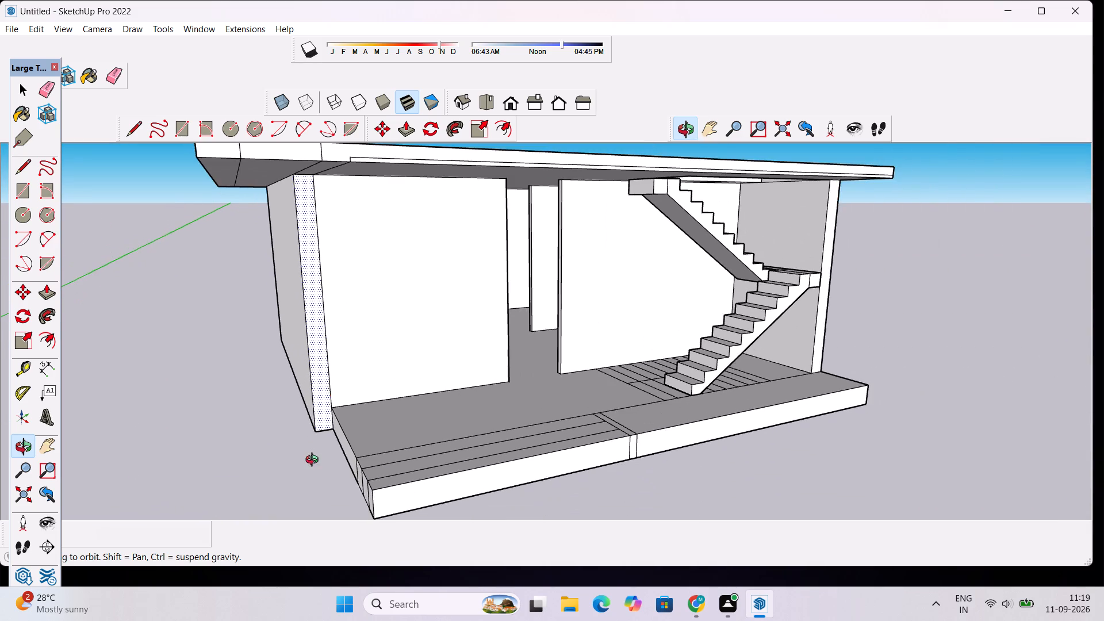
{"action": "scroll", "coordinate": [313, 455], "scroll_direction": "up", "scroll_amount": 4}
{"action": "scroll", "coordinate": [324, 404], "scroll_direction": "down", "scroll_amount": 4}
{"action": "left_click_drag", "start_coordinate": [359, 454], "coordinate": [450, 437]}
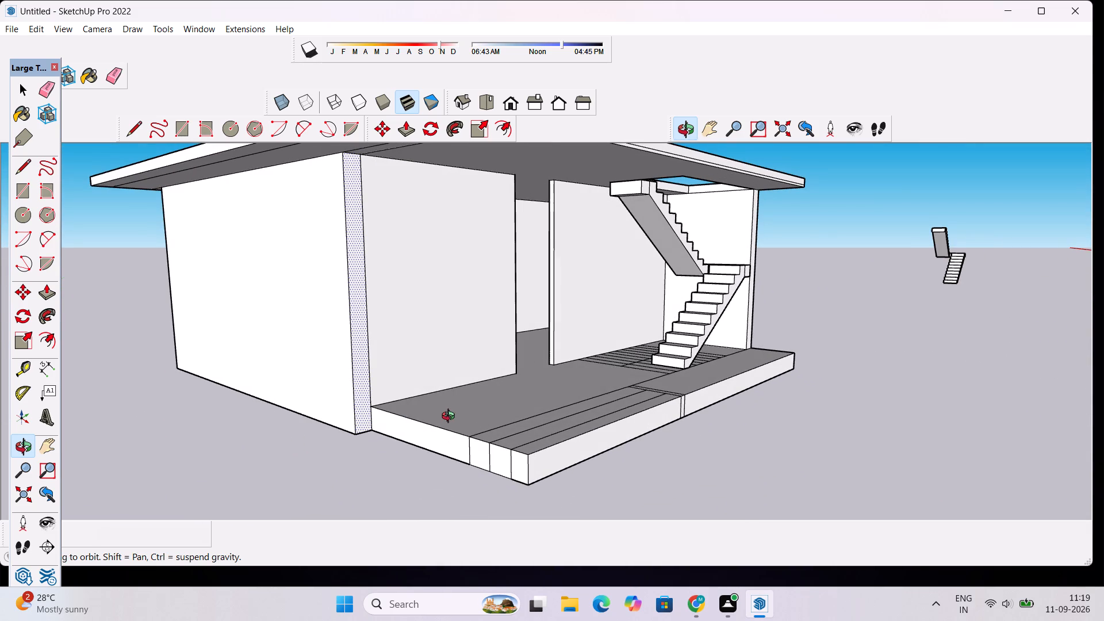
{"action": "left_click_drag", "start_coordinate": [521, 375], "coordinate": [469, 402]}
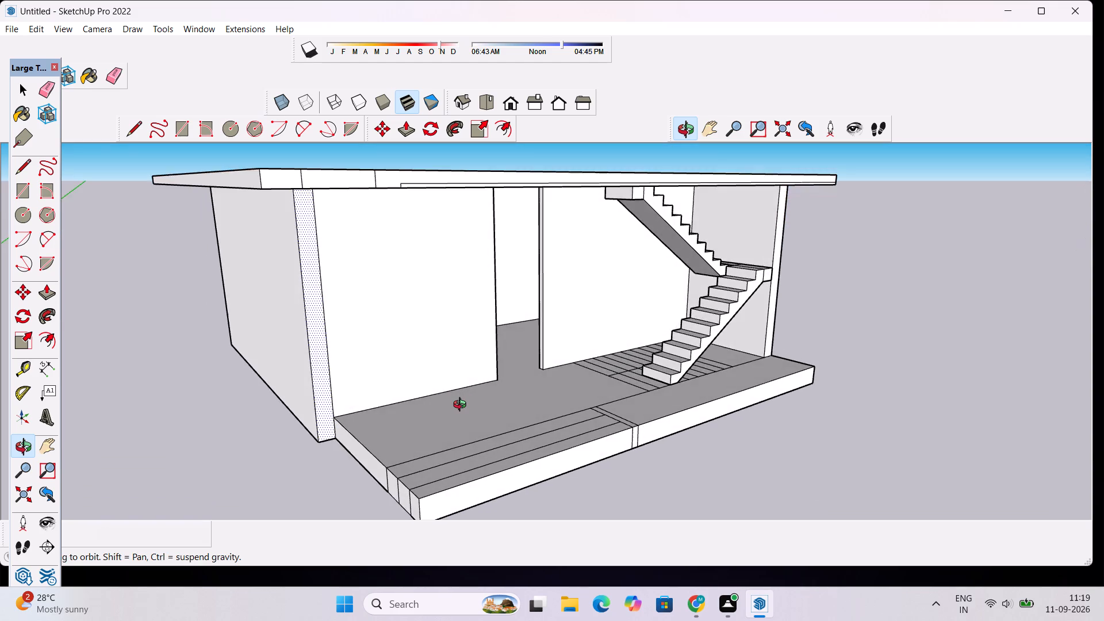
Pull the rear section of the floor slab's exposed side face out 9", flush with the outer face of the side wall.
{"action": "scroll", "coordinate": [462, 406], "scroll_direction": "down", "scroll_amount": 4}
{"action": "left_click_drag", "start_coordinate": [405, 444], "coordinate": [412, 432]}
{"action": "key", "text": "p"}
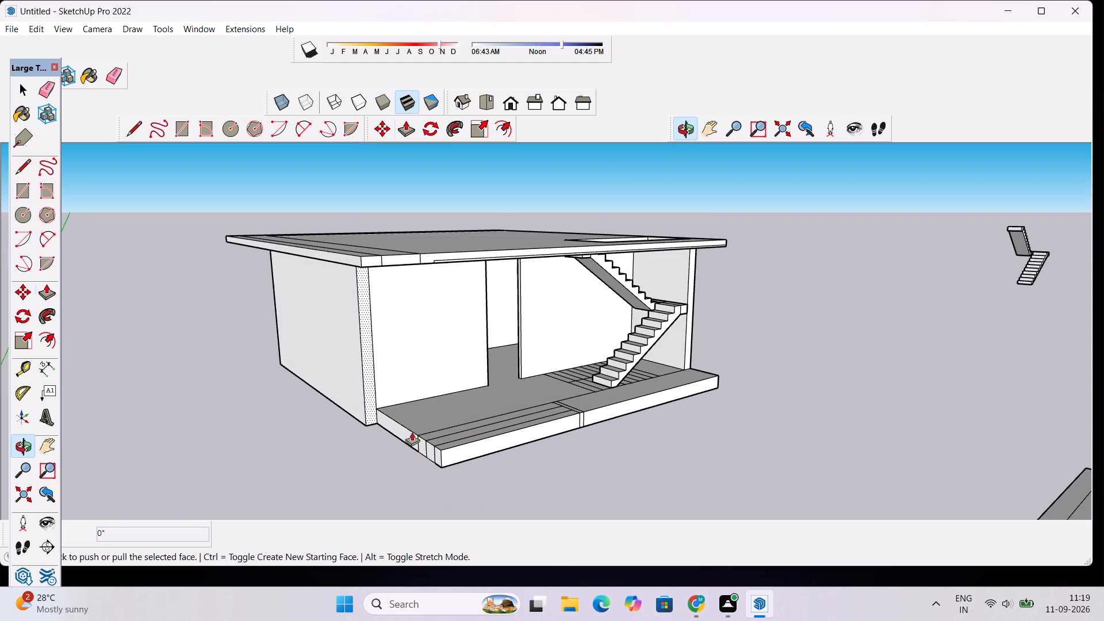
{"action": "scroll", "coordinate": [396, 425], "scroll_direction": "up", "scroll_amount": 4}
{"action": "key", "text": "space"}
{"action": "scroll", "coordinate": [390, 420], "scroll_direction": "down", "scroll_amount": 3}
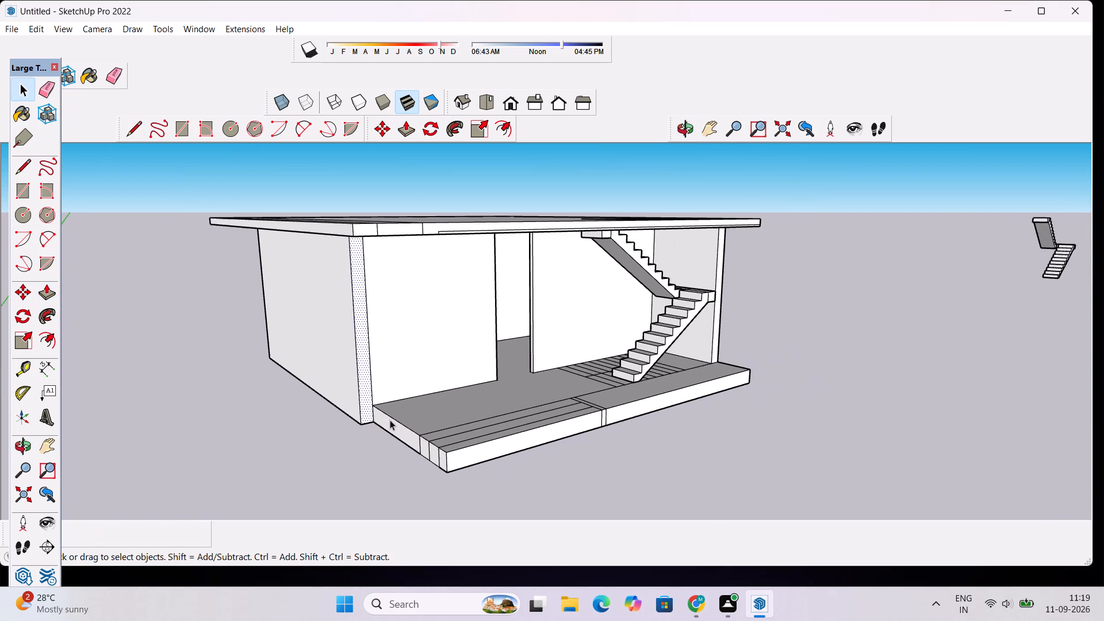
{"action": "scroll", "coordinate": [390, 420], "scroll_direction": "up", "scroll_amount": 1}
{"action": "left_click", "coordinate": [391, 428]}
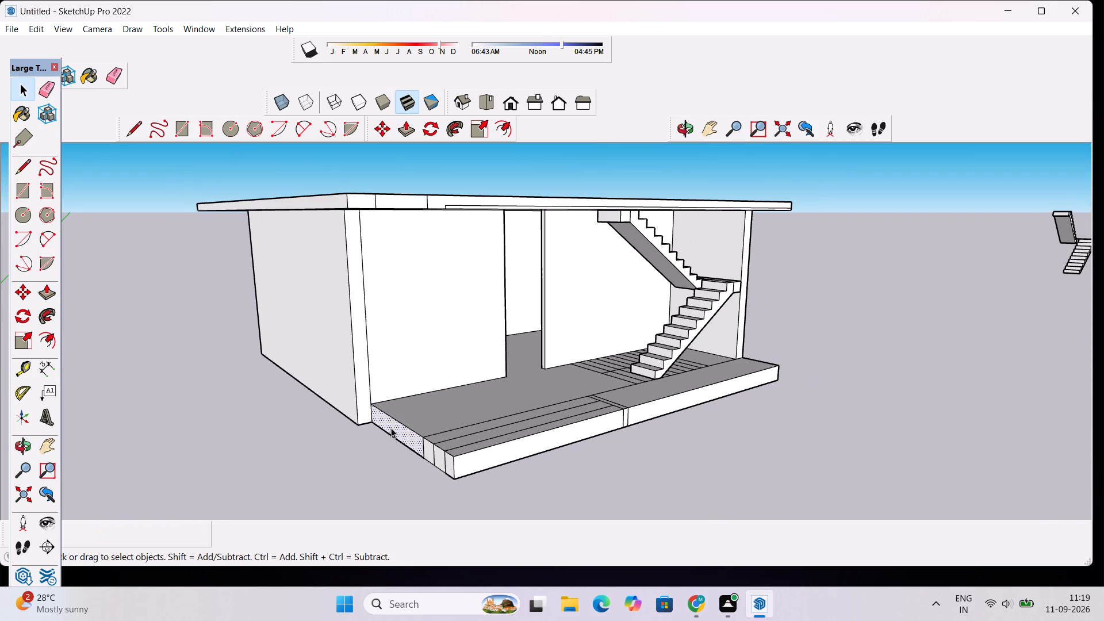
{"action": "key", "text": "p"}
{"action": "left_click", "coordinate": [391, 428]}
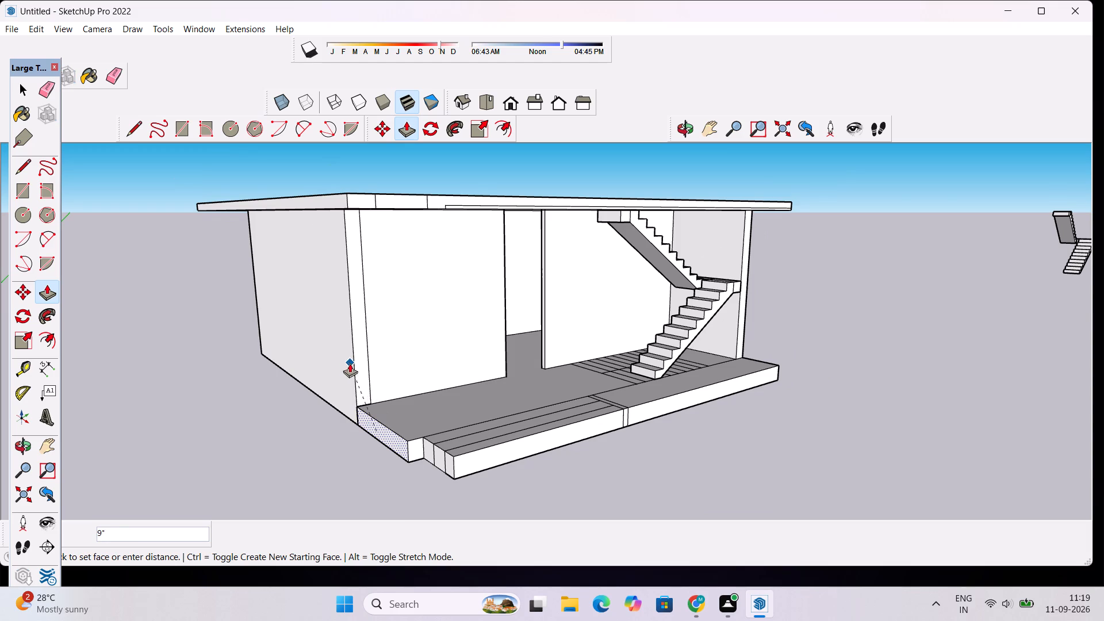
{"action": "left_click", "coordinate": [348, 360]}
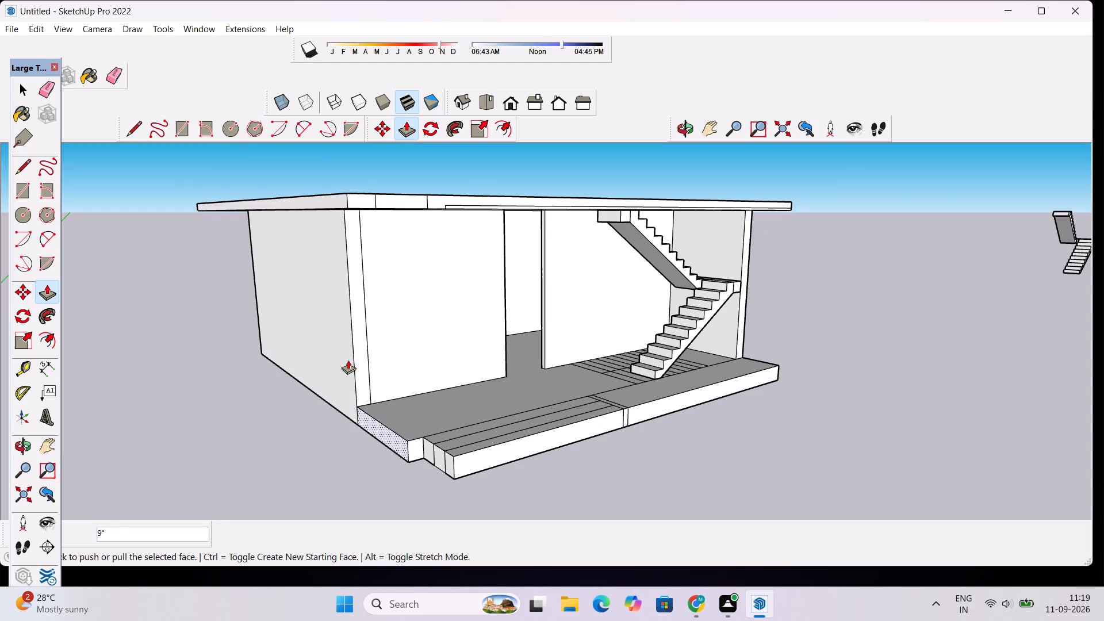
{"action": "scroll", "coordinate": [349, 346], "scroll_direction": "down", "scroll_amount": 4}
{"action": "scroll", "coordinate": [410, 449], "scroll_direction": "up", "scroll_amount": 9}
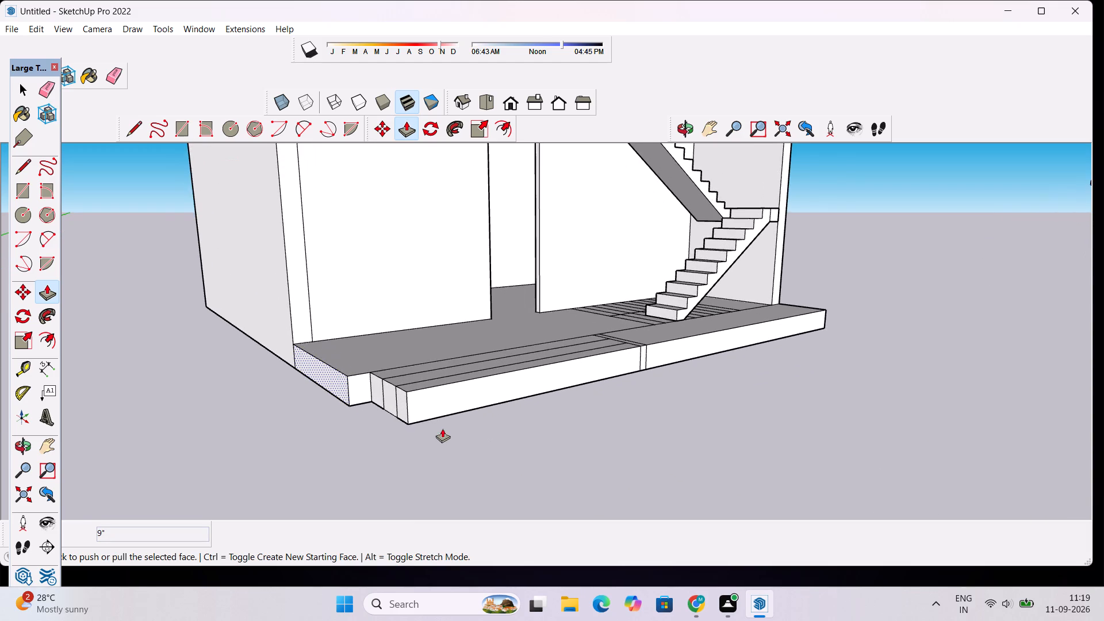
Examine the extended floor slab and the open front of the house from above.
{"action": "scroll", "coordinate": [387, 421], "scroll_direction": "up", "scroll_amount": 4}
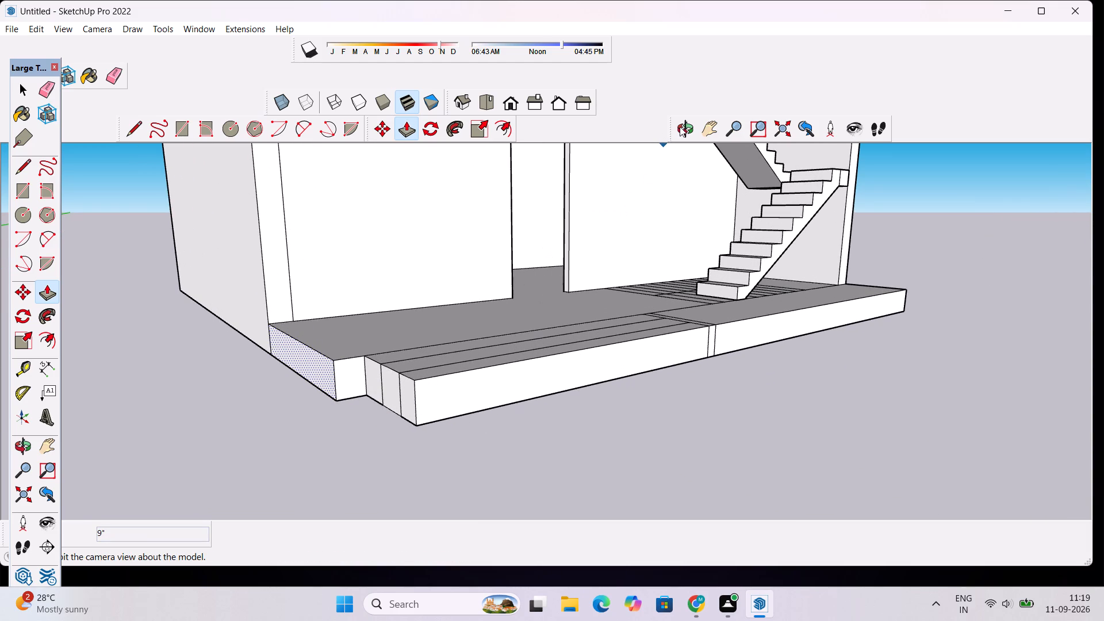
{"action": "left_click", "coordinate": [680, 126]}
{"action": "left_click_drag", "start_coordinate": [653, 219], "coordinate": [580, 289]}
{"action": "scroll", "coordinate": [578, 289], "scroll_direction": "down", "scroll_amount": 8}
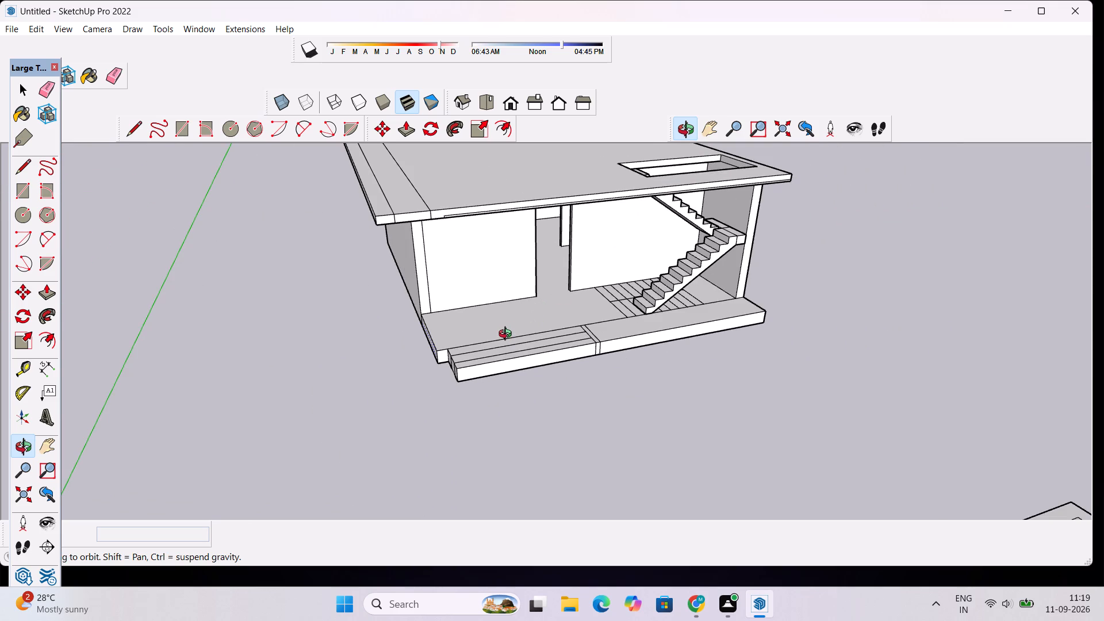
{"action": "scroll", "coordinate": [504, 304], "scroll_direction": "down", "scroll_amount": 1}
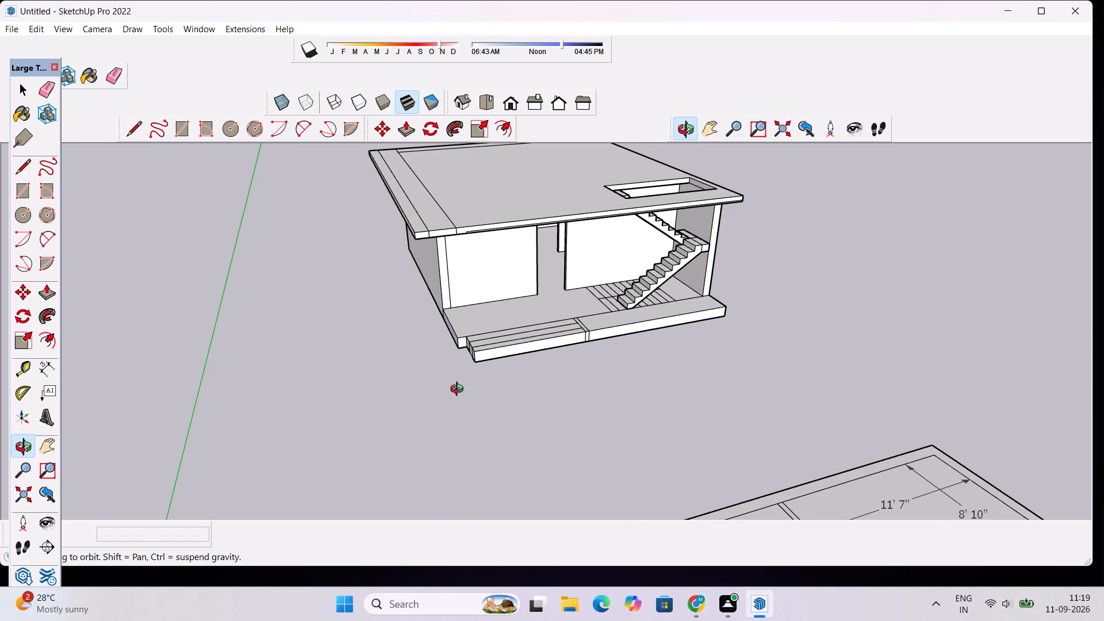
{"action": "scroll", "coordinate": [459, 390], "scroll_direction": "down", "scroll_amount": 2}
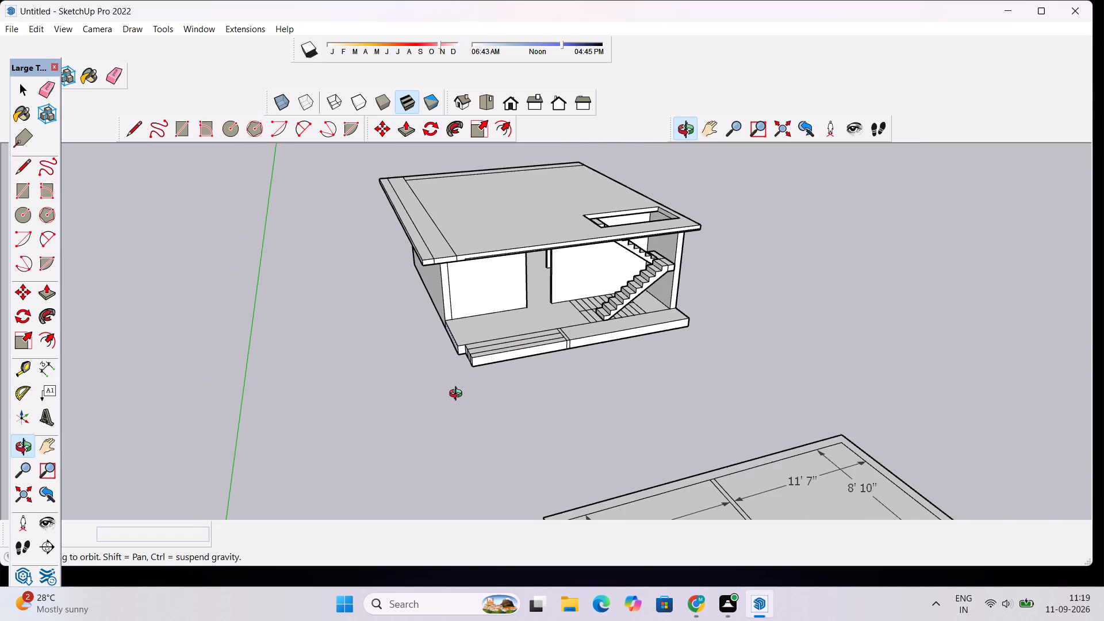
{"action": "scroll", "coordinate": [469, 356], "scroll_direction": "up", "scroll_amount": 3}
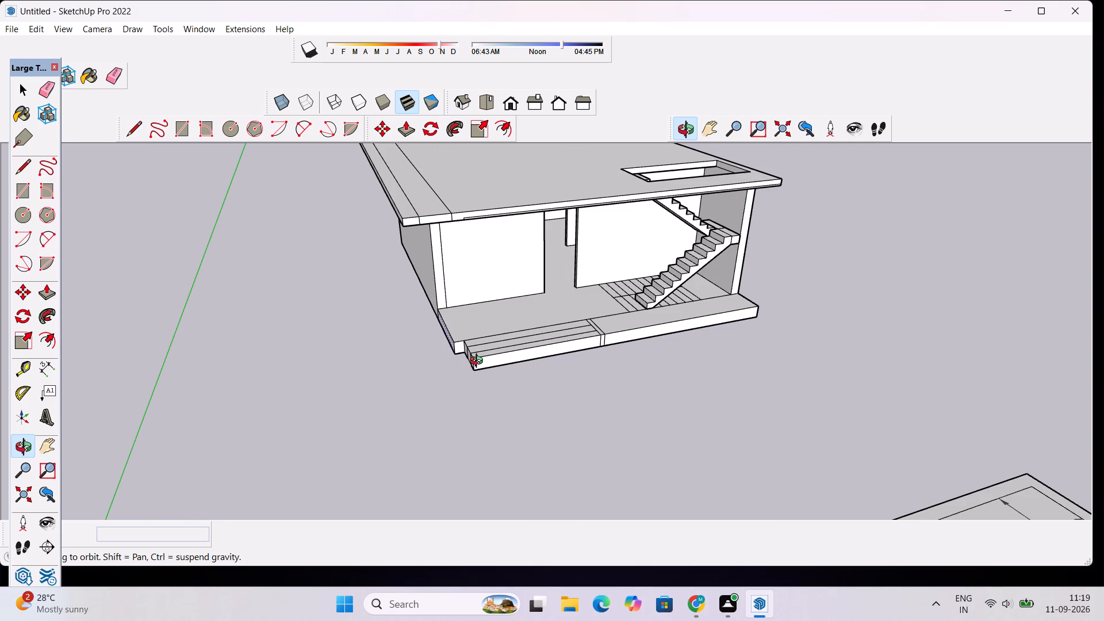
{"action": "scroll", "coordinate": [498, 342], "scroll_direction": "down", "scroll_amount": 3}
Pull the narrow slab end face just in front of the extended section out 9", flush with that section's outer side.
{"action": "scroll", "coordinate": [480, 356], "scroll_direction": "up", "scroll_amount": 12}
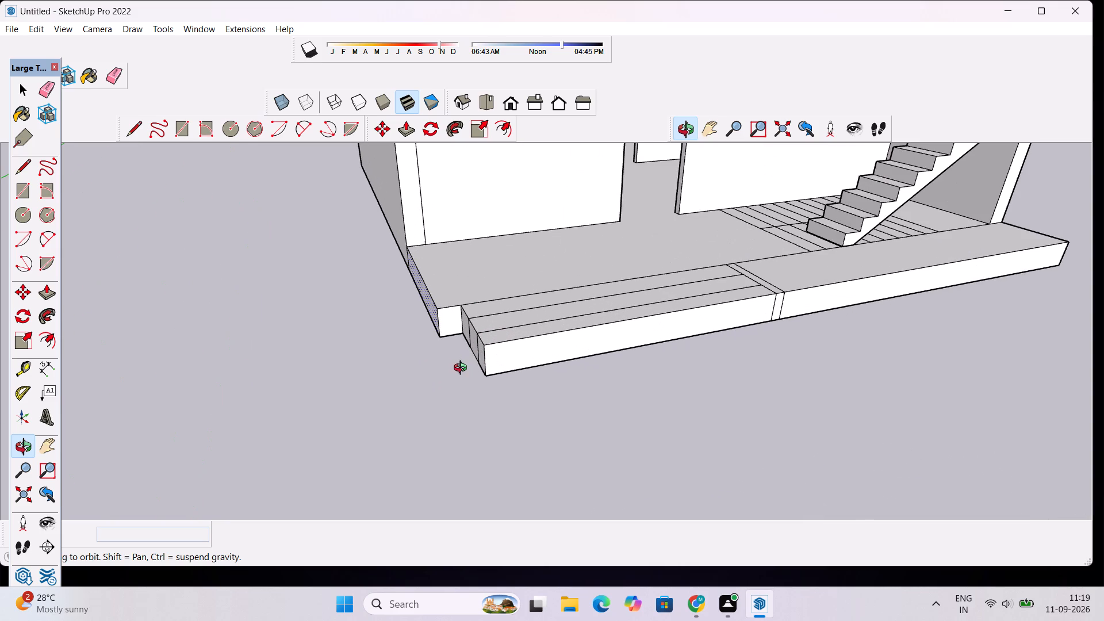
{"action": "scroll", "coordinate": [463, 369], "scroll_direction": "up", "scroll_amount": 1}
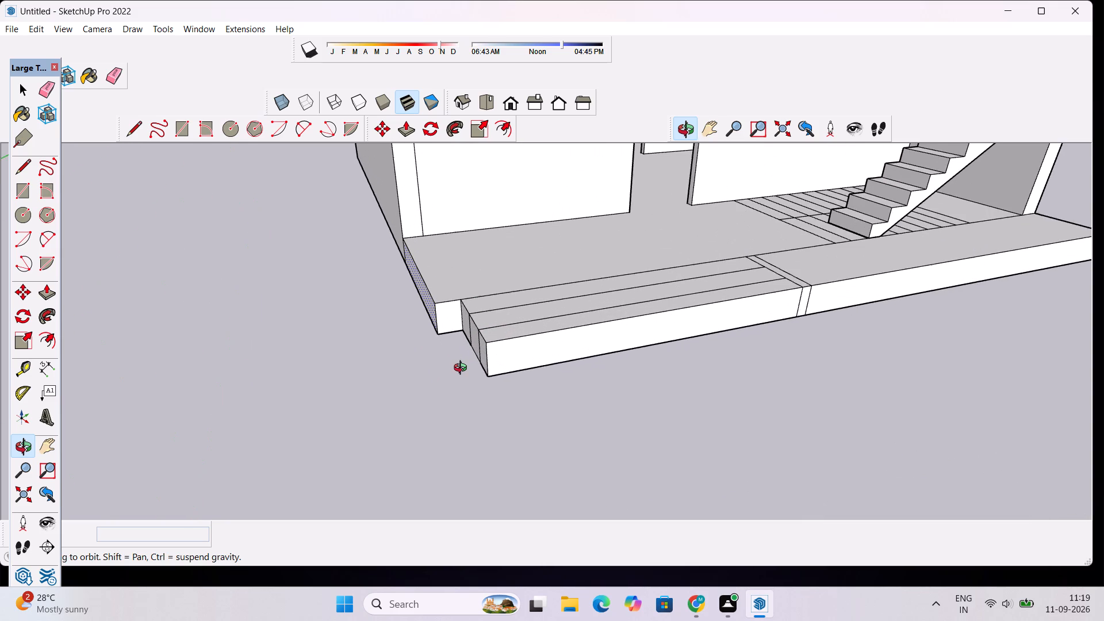
{"action": "scroll", "coordinate": [463, 369], "scroll_direction": "up", "scroll_amount": 1}
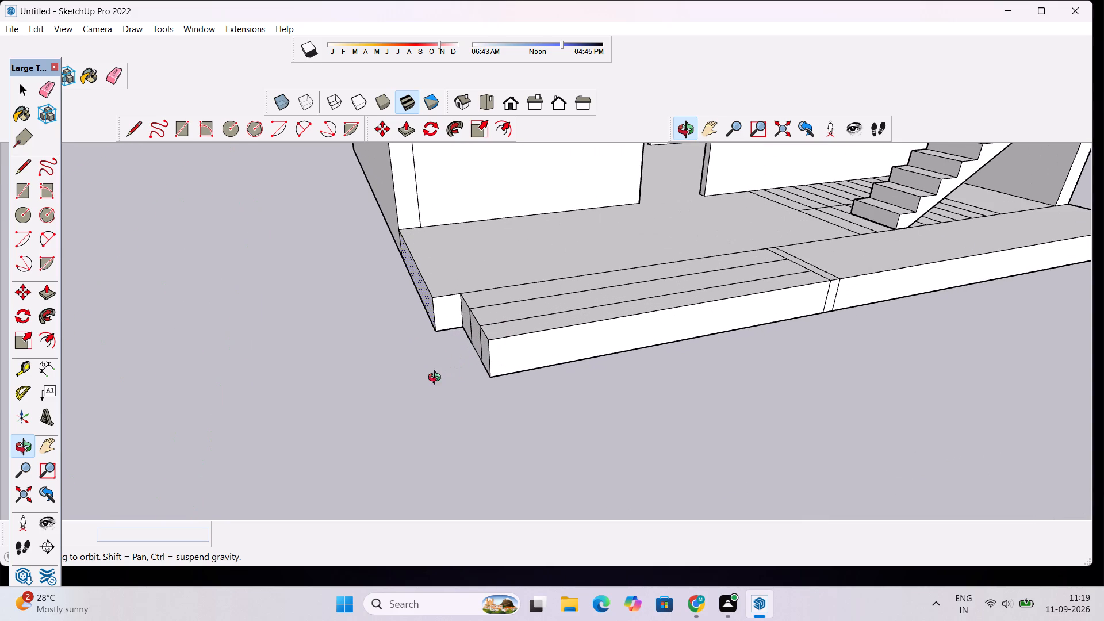
{"action": "scroll", "coordinate": [419, 379], "scroll_direction": "up", "scroll_amount": 3}
{"action": "scroll", "coordinate": [476, 306], "scroll_direction": "up", "scroll_amount": 4}
{"action": "scroll", "coordinate": [440, 335], "scroll_direction": "up", "scroll_amount": 4}
{"action": "left_click_drag", "start_coordinate": [447, 335], "coordinate": [499, 339]}
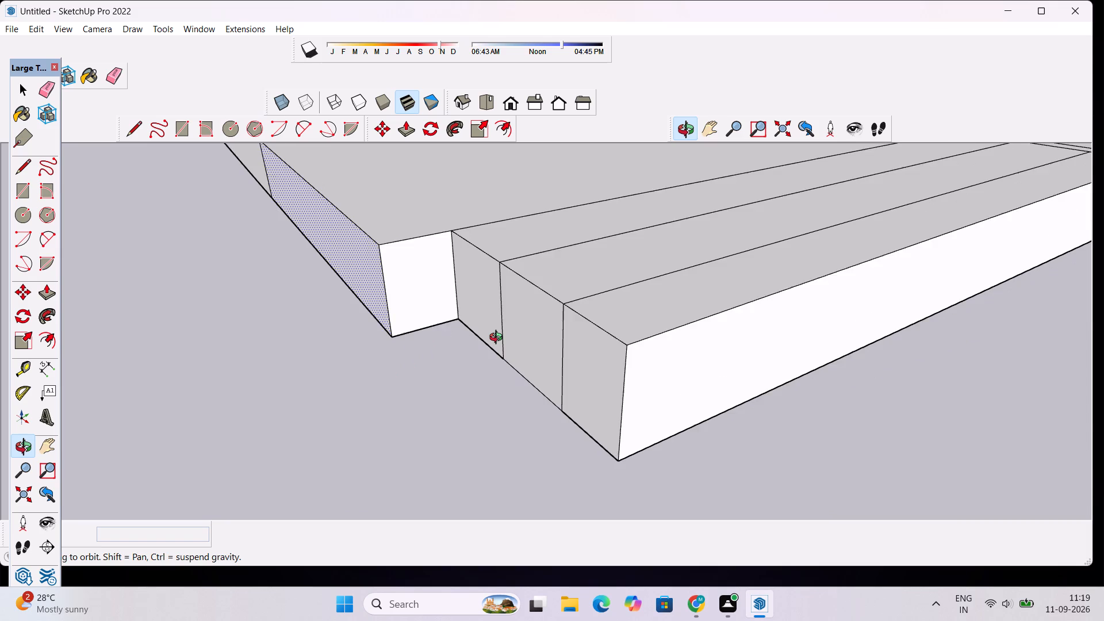
{"action": "scroll", "coordinate": [499, 339], "scroll_direction": "down", "scroll_amount": 3}
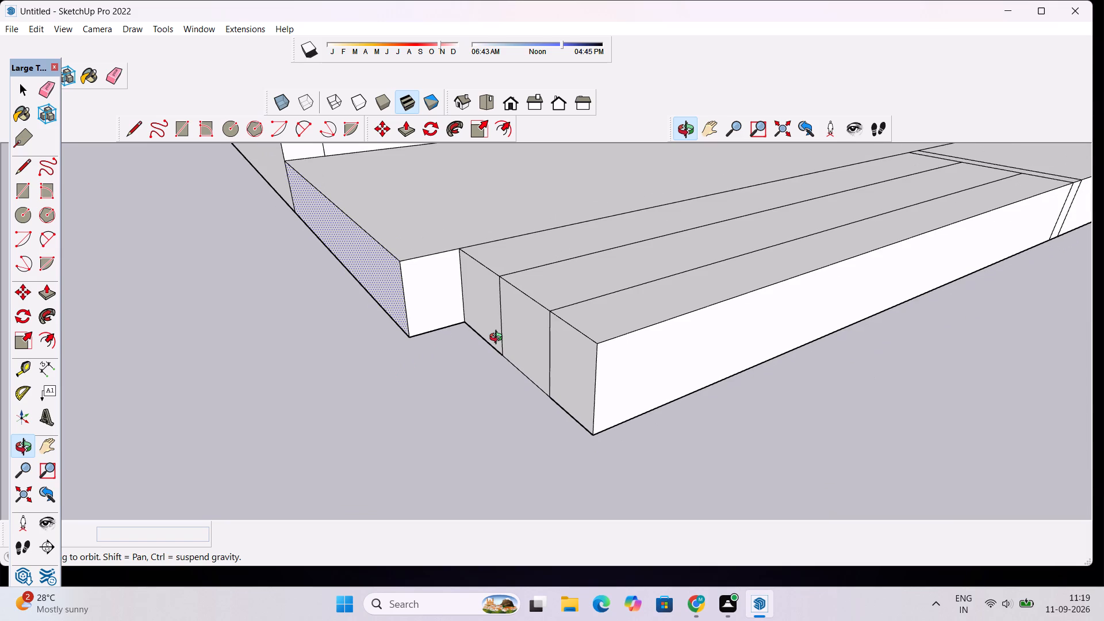
{"action": "scroll", "coordinate": [499, 339], "scroll_direction": "up", "scroll_amount": 3}
{"action": "key", "text": "p"}
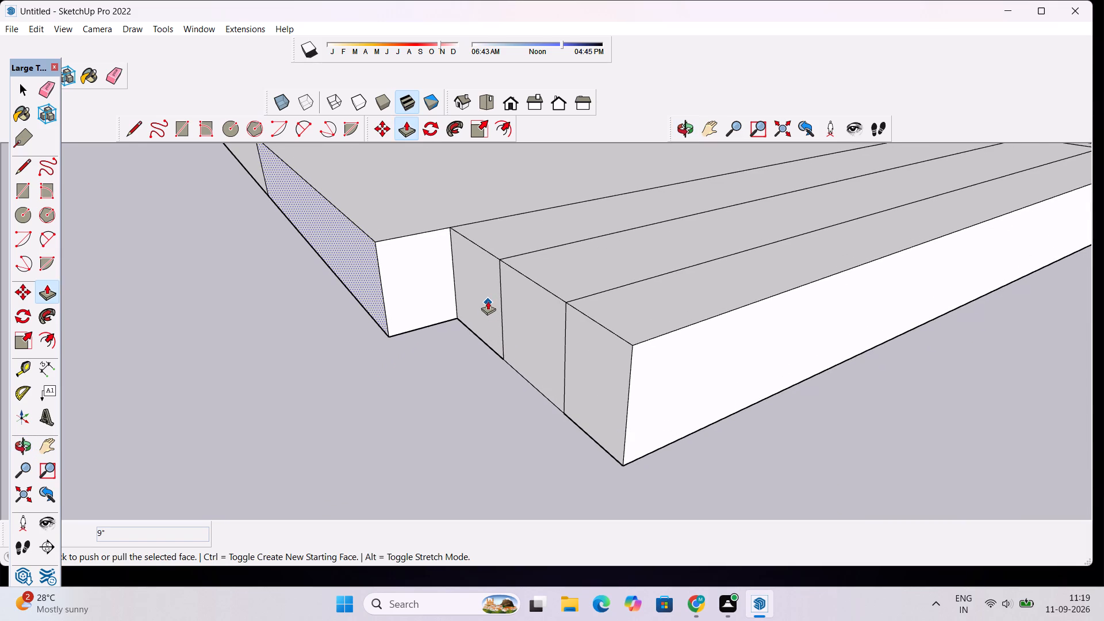
{"action": "key", "text": "space"}
{"action": "left_click", "coordinate": [485, 294]}
{"action": "key", "text": "p"}
{"action": "left_click", "coordinate": [485, 294]}
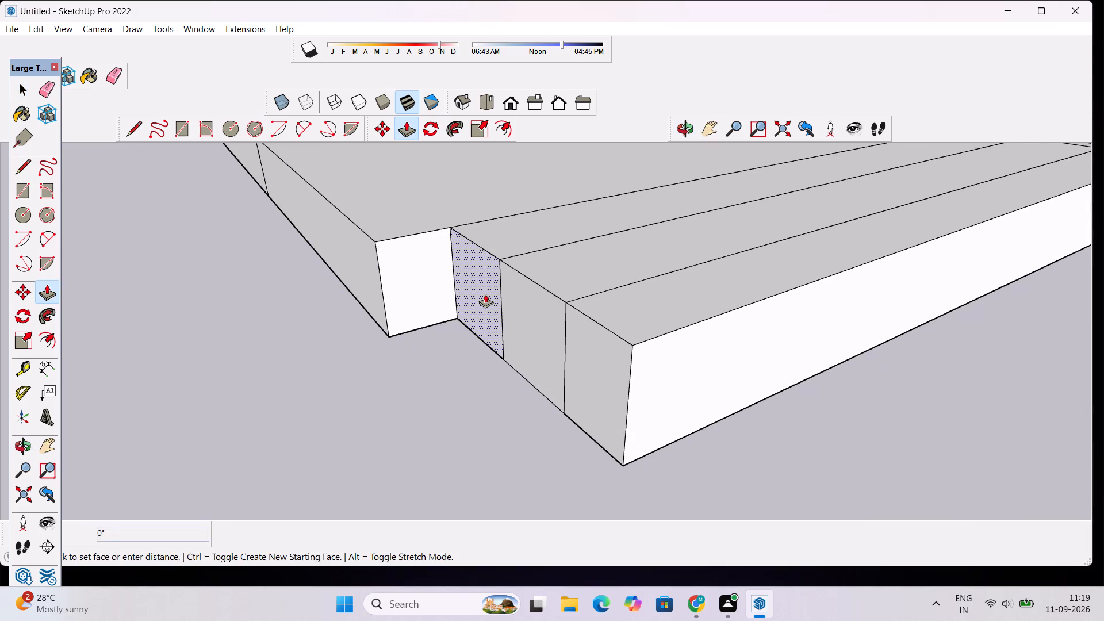
{"action": "left_click", "coordinate": [366, 245]}
Examine the remaining notch at the slab's front corner from several angles.
{"action": "scroll", "coordinate": [438, 294], "scroll_direction": "down", "scroll_amount": 9}
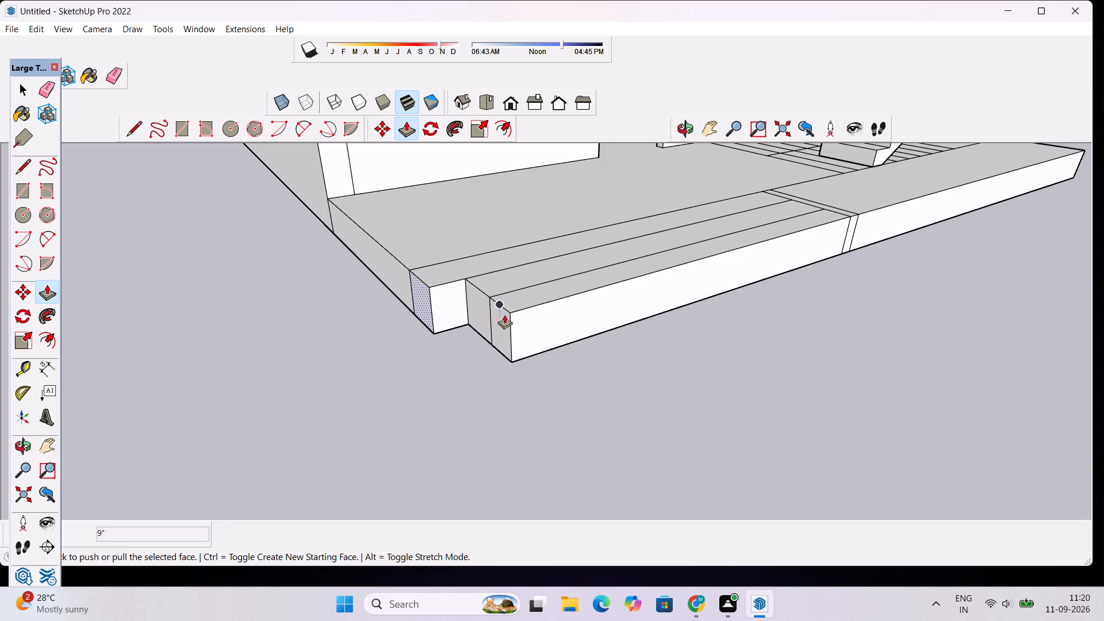
{"action": "scroll", "coordinate": [404, 304], "scroll_direction": "down", "scroll_amount": 2}
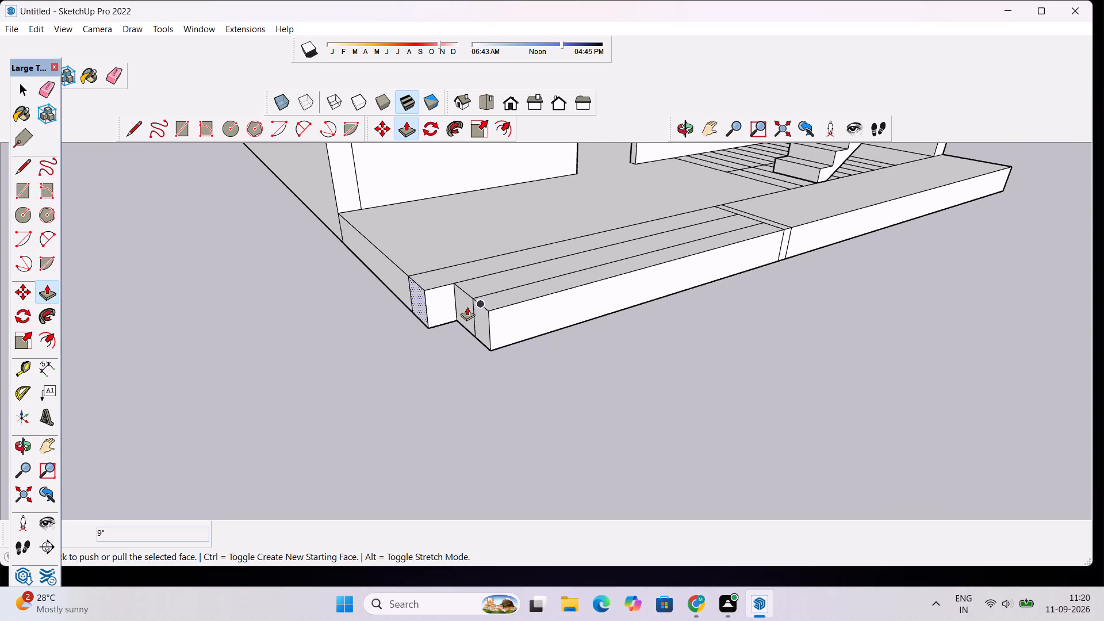
{"action": "scroll", "coordinate": [467, 306], "scroll_direction": "up", "scroll_amount": 3}
{"action": "key", "text": "space"}
{"action": "scroll", "coordinate": [431, 321], "scroll_direction": "up", "scroll_amount": 3}
{"action": "scroll", "coordinate": [431, 321], "scroll_direction": "down", "scroll_amount": 5}
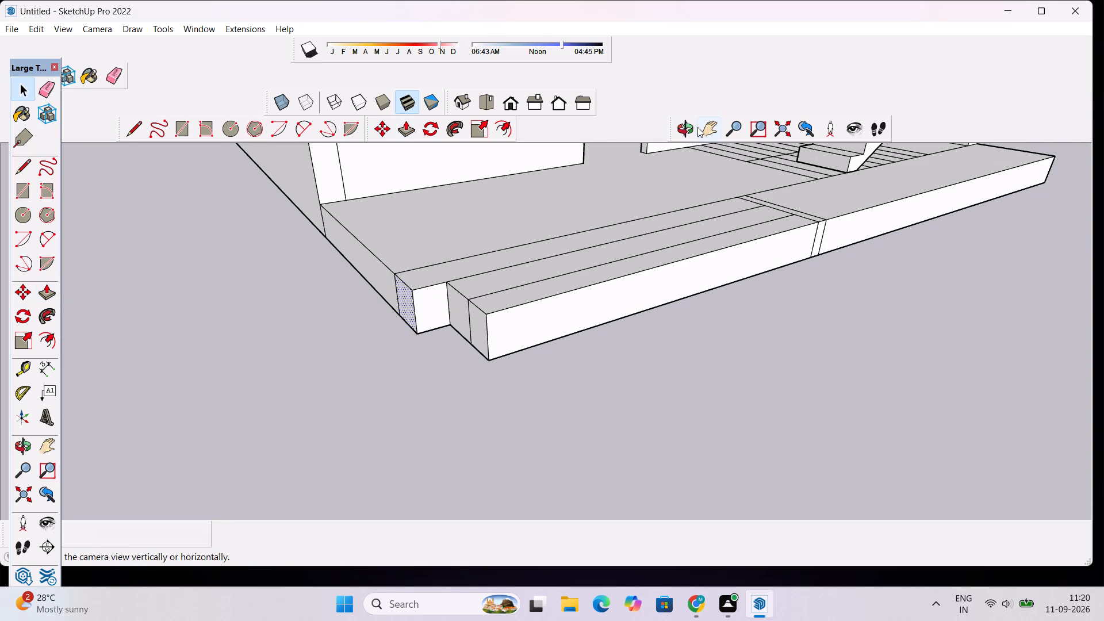
{"action": "left_click", "coordinate": [676, 128]}
{"action": "left_click_drag", "start_coordinate": [685, 210], "coordinate": [599, 234]}
{"action": "scroll", "coordinate": [234, 373], "scroll_direction": "down", "scroll_amount": 5}
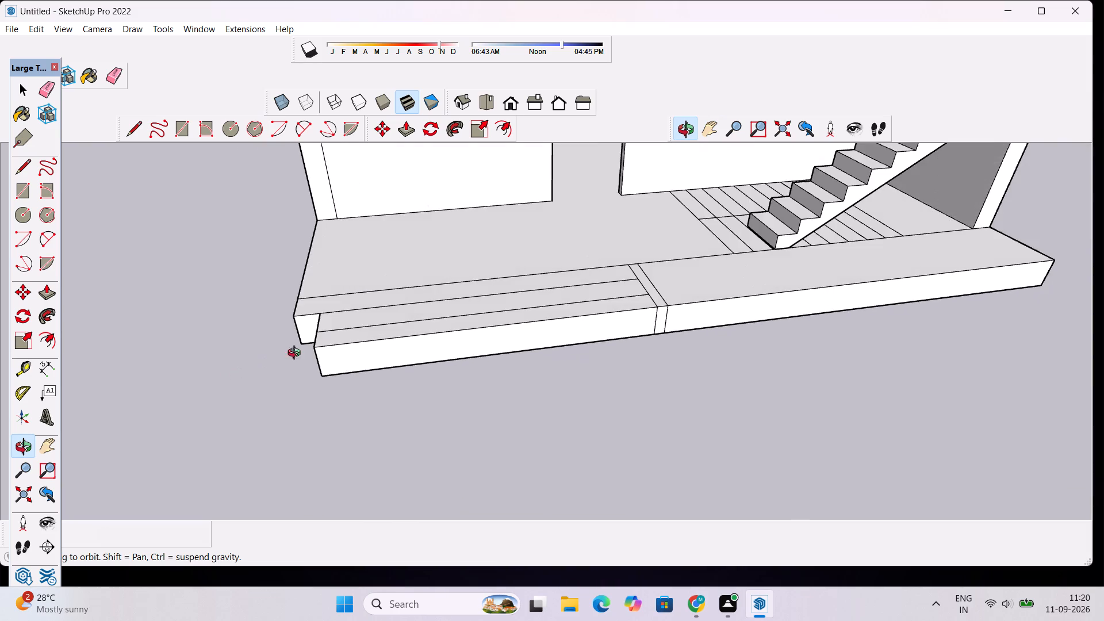
{"action": "scroll", "coordinate": [331, 350], "scroll_direction": "up", "scroll_amount": 5}
{"action": "left_click_drag", "start_coordinate": [269, 371], "coordinate": [366, 359]}
{"action": "scroll", "coordinate": [376, 346], "scroll_direction": "down", "scroll_amount": 4}
{"action": "scroll", "coordinate": [401, 412], "scroll_direction": "up", "scroll_amount": 1}
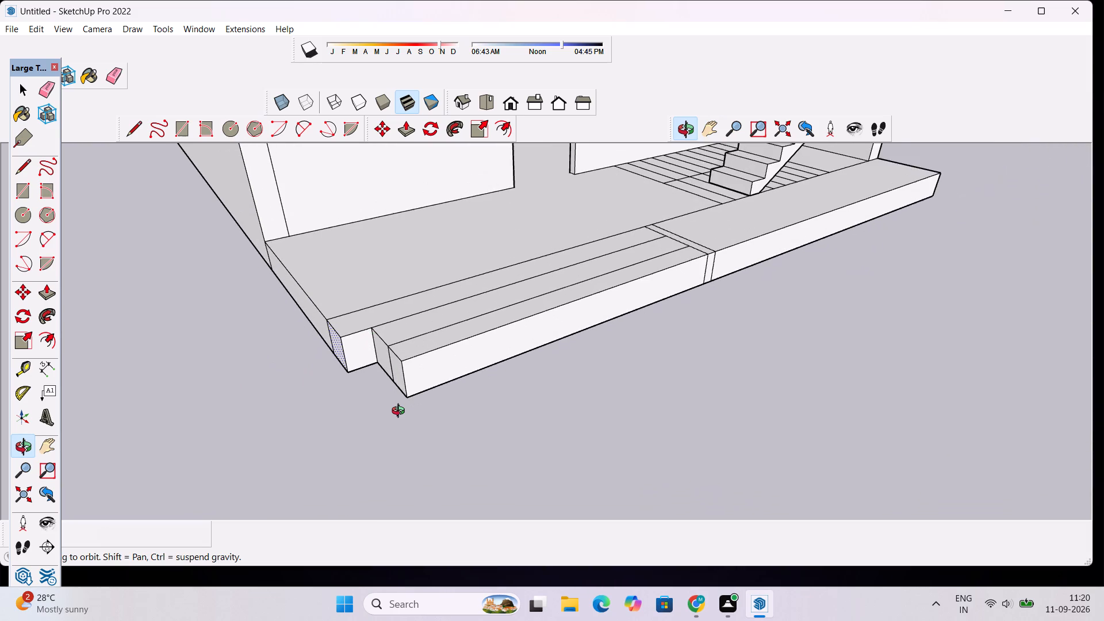
Draw a 1' 9" by 9" rectangle at base level, filling the notch at the slab's front corner.
{"action": "scroll", "coordinate": [401, 412], "scroll_direction": "up", "scroll_amount": 2}
{"action": "scroll", "coordinate": [401, 412], "scroll_direction": "down", "scroll_amount": 4}
{"action": "scroll", "coordinate": [401, 412], "scroll_direction": "up", "scroll_amount": 5}
{"action": "key", "text": "r"}
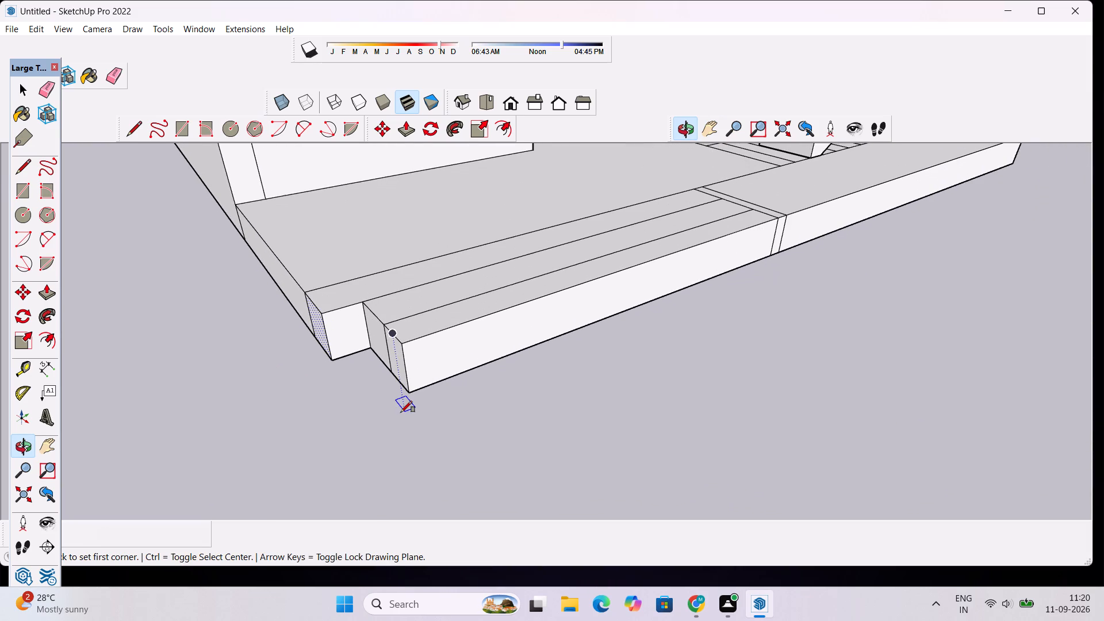
{"action": "scroll", "coordinate": [364, 401], "scroll_direction": "up", "scroll_amount": 4}
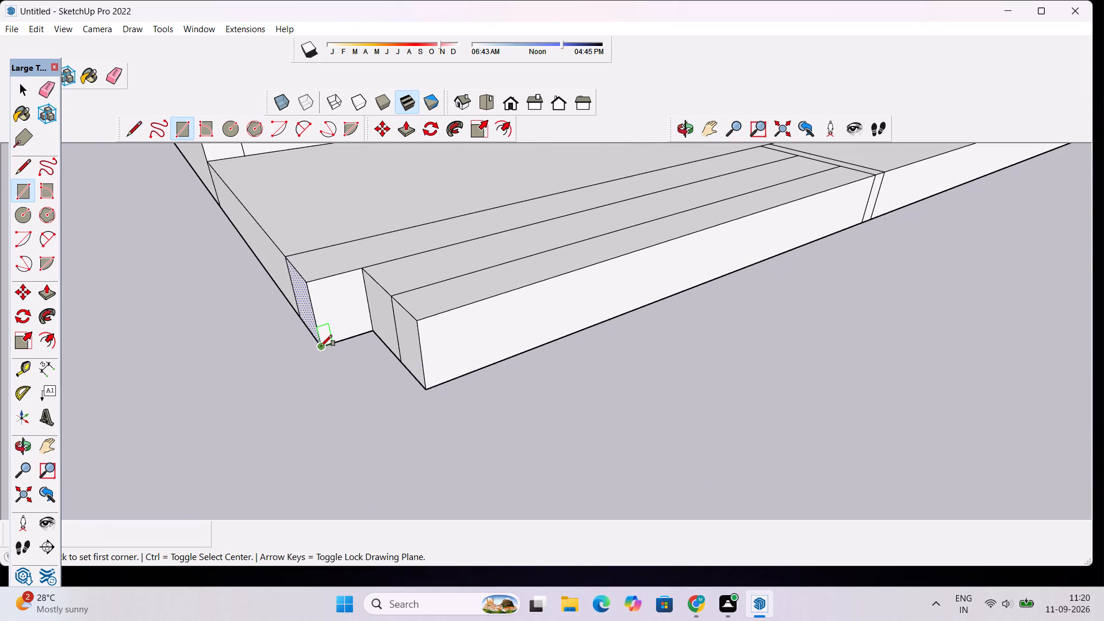
{"action": "left_click", "coordinate": [321, 347]}
{"action": "left_click", "coordinate": [428, 391]}
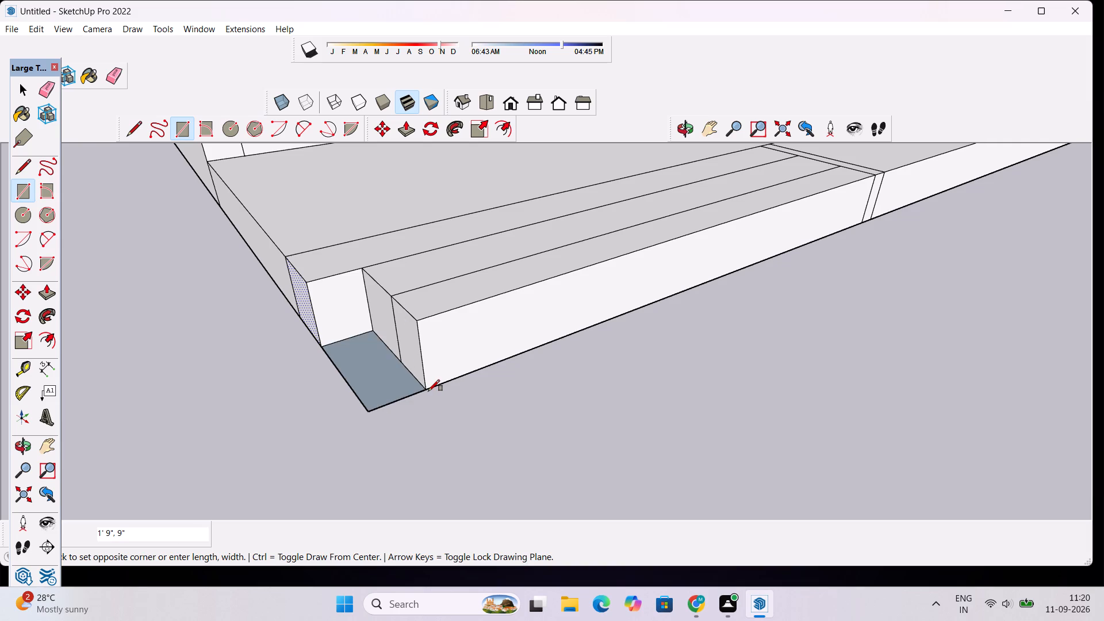
Push/Pull the corner rectangle up 10' to form a porch column beneath the roof overhang.
{"action": "key", "text": "space"}
{"action": "left_click", "coordinate": [369, 369]}
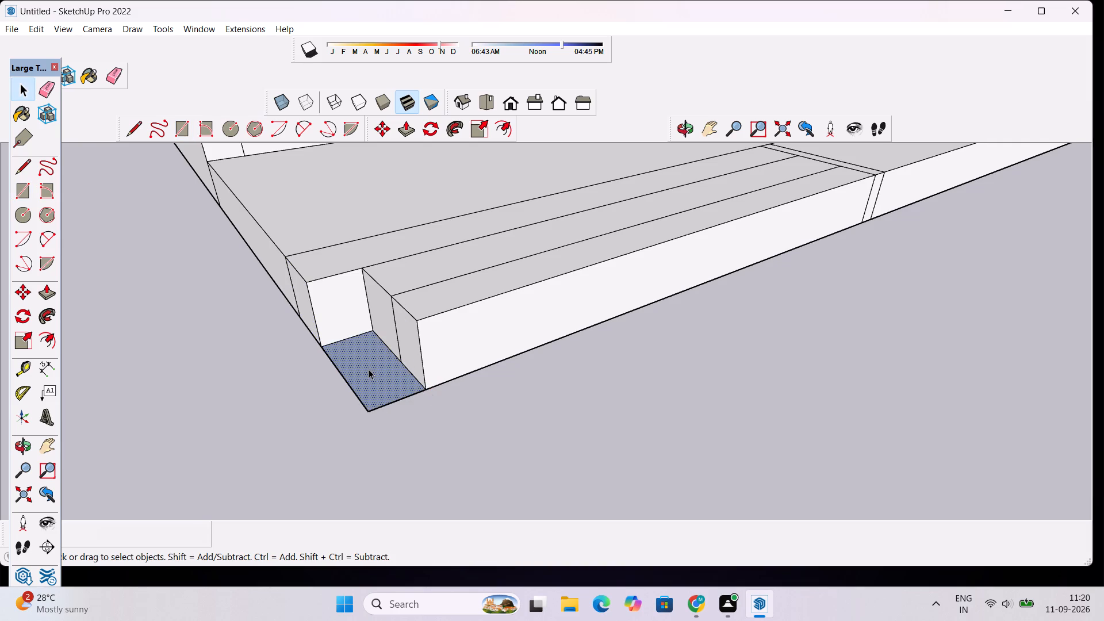
{"action": "key", "text": "p"}
{"action": "left_click", "coordinate": [369, 369]}
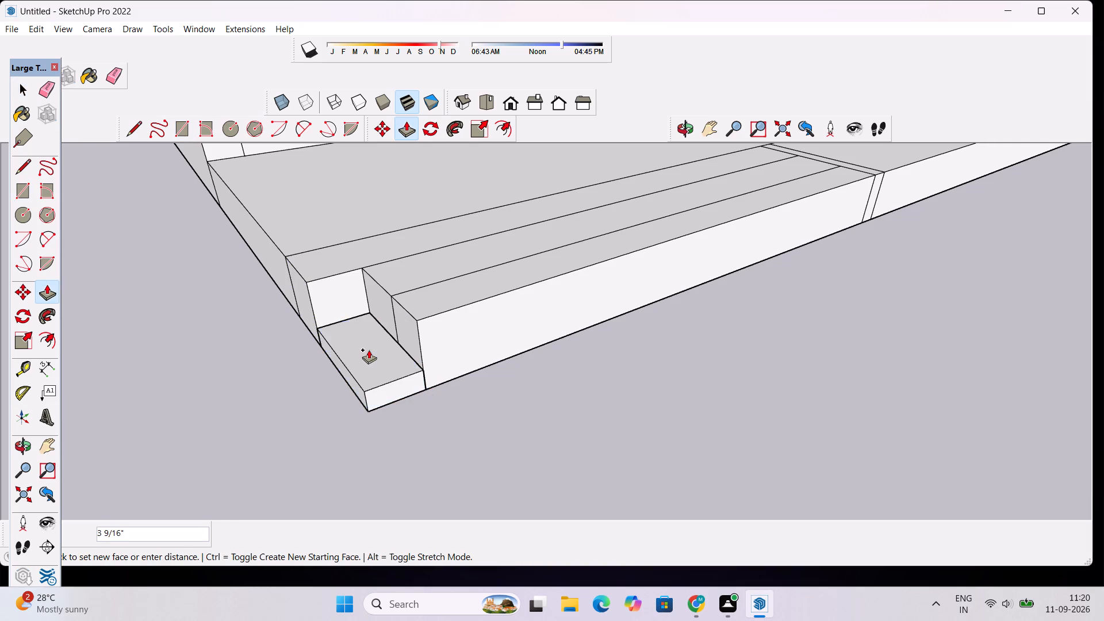
{"action": "scroll", "coordinate": [369, 350], "scroll_direction": "down", "scroll_amount": 12}
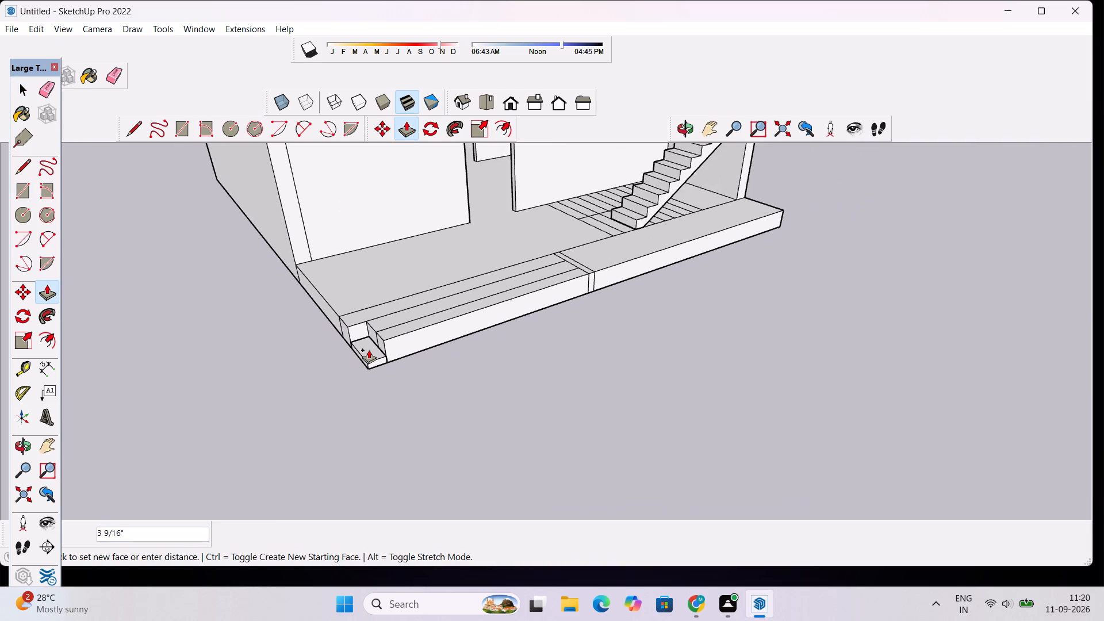
{"action": "scroll", "coordinate": [369, 350], "scroll_direction": "down", "scroll_amount": 7}
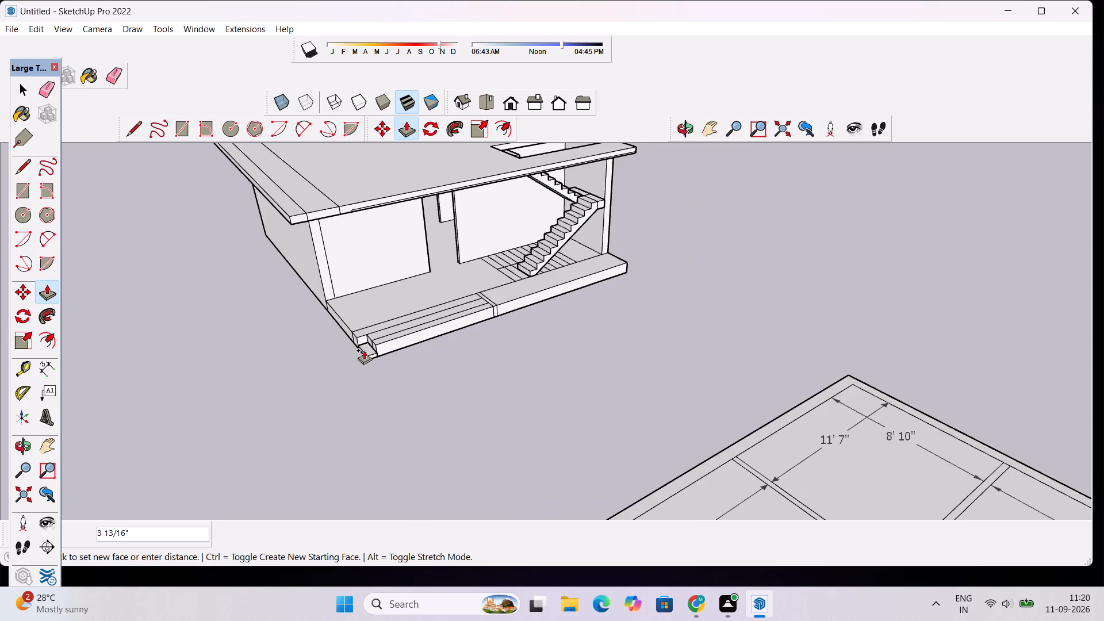
{"action": "scroll", "coordinate": [364, 351], "scroll_direction": "down", "scroll_amount": 3}
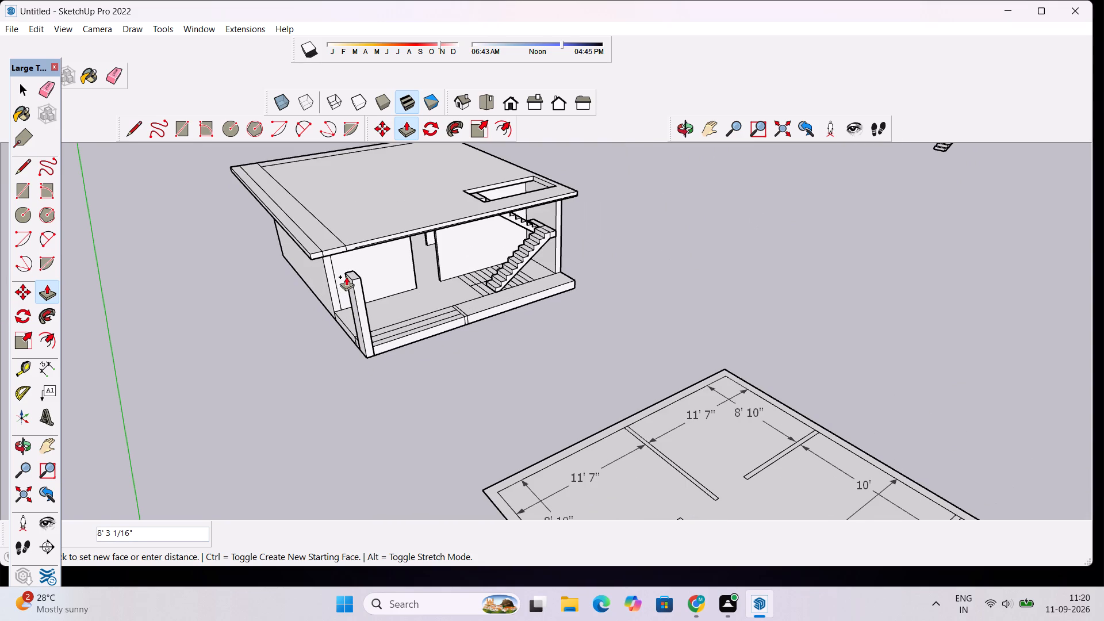
{"action": "scroll", "coordinate": [346, 277], "scroll_direction": "up", "scroll_amount": 8}
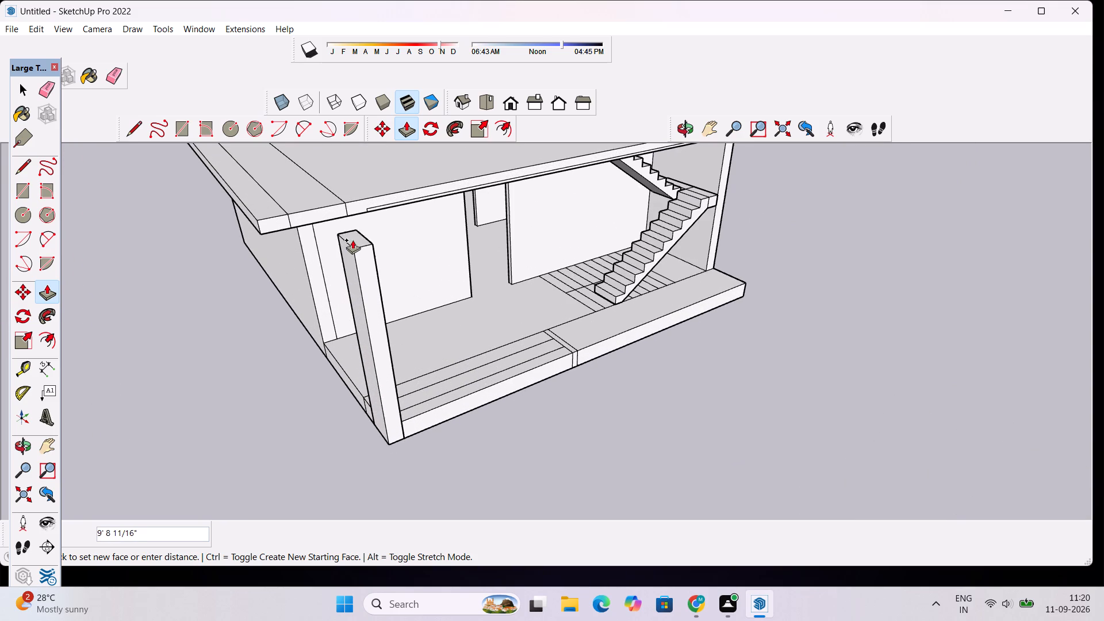
{"action": "scroll", "coordinate": [354, 208], "scroll_direction": "up", "scroll_amount": 10}
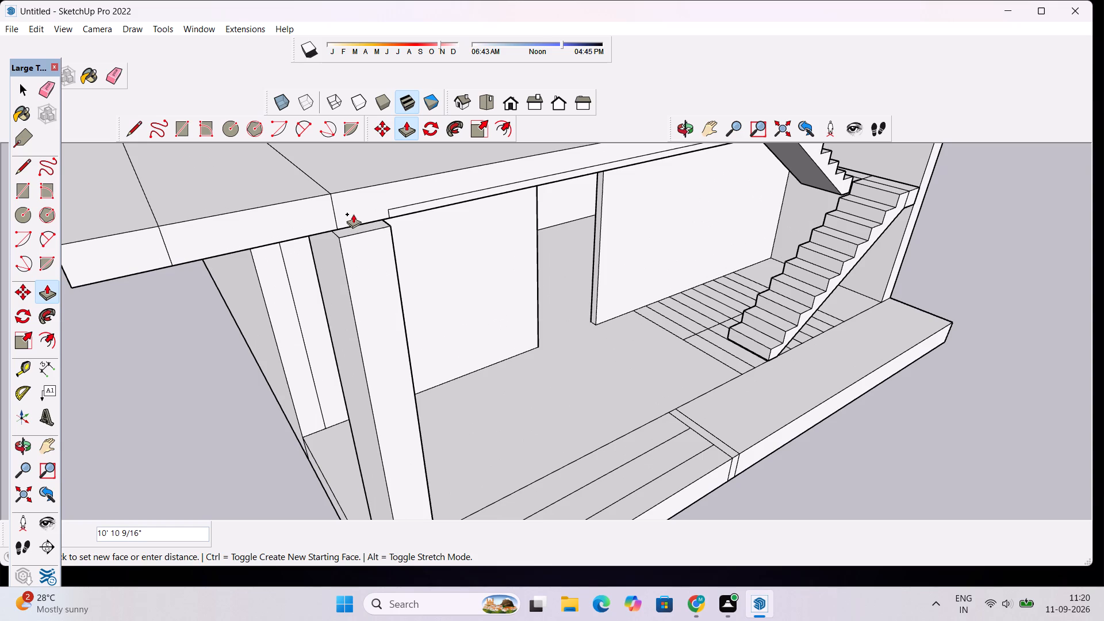
{"action": "scroll", "coordinate": [353, 214], "scroll_direction": "down", "scroll_amount": 2}
{"action": "scroll", "coordinate": [353, 214], "scroll_direction": "up", "scroll_amount": 6}
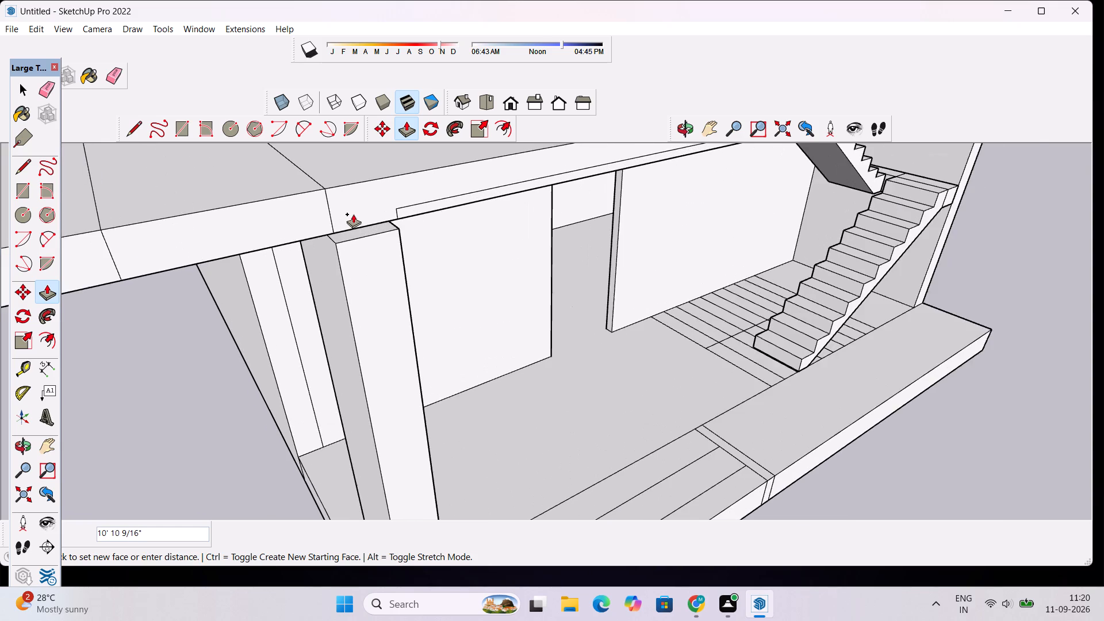
{"action": "scroll", "coordinate": [353, 214], "scroll_direction": "up", "scroll_amount": 2}
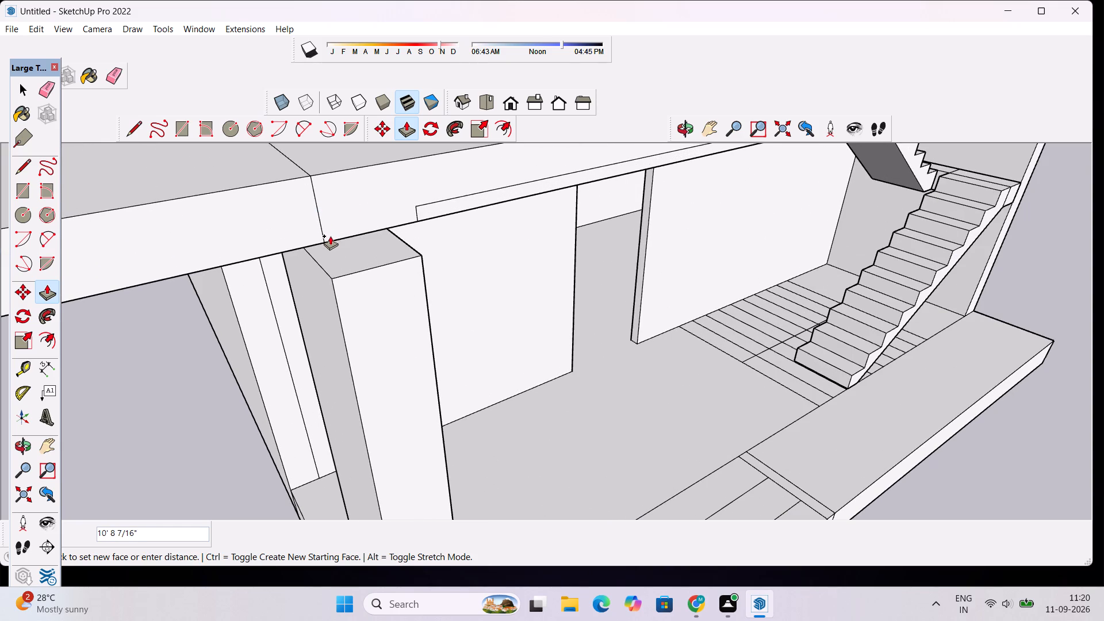
{"action": "type", "text": "10'"}
{"action": "key", "text": "Return"}
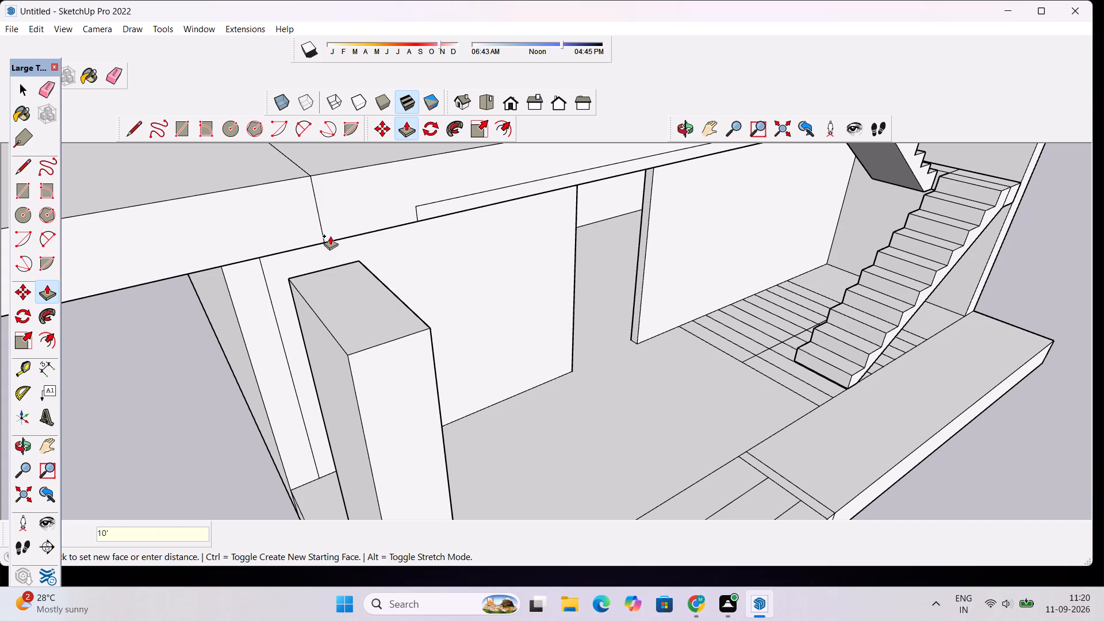
Examine the new corner column, its top against the roof slab, and the porch from above and from low angles.
{"action": "scroll", "coordinate": [320, 236], "scroll_direction": "down", "scroll_amount": 6}
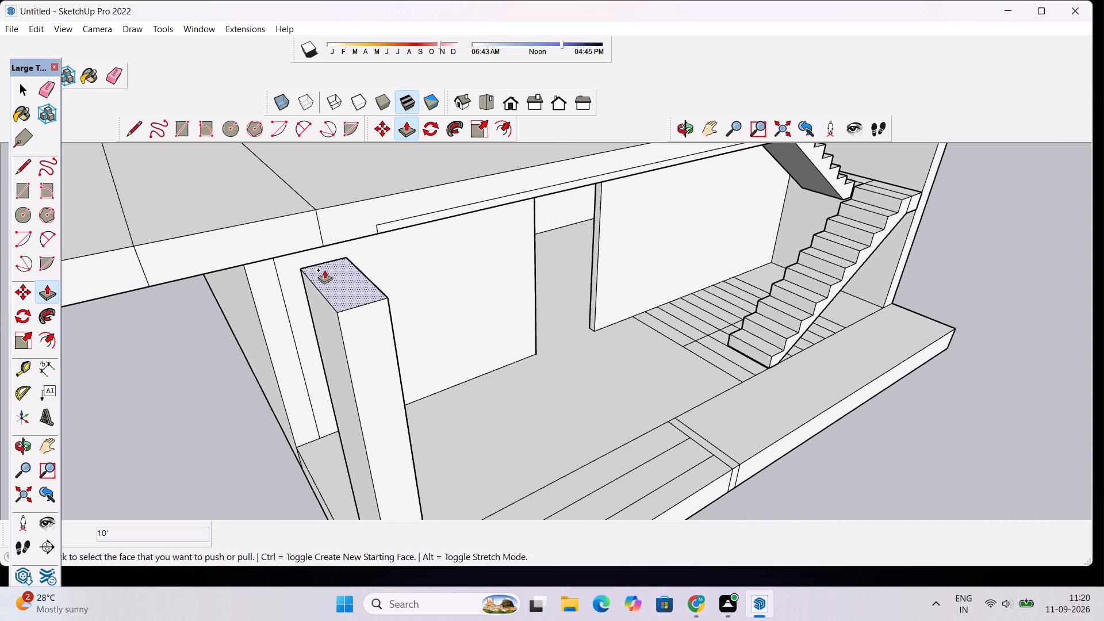
{"action": "scroll", "coordinate": [337, 330], "scroll_direction": "down", "scroll_amount": 4}
{"action": "left_click", "coordinate": [683, 129]}
{"action": "left_click_drag", "start_coordinate": [527, 339], "coordinate": [509, 301]}
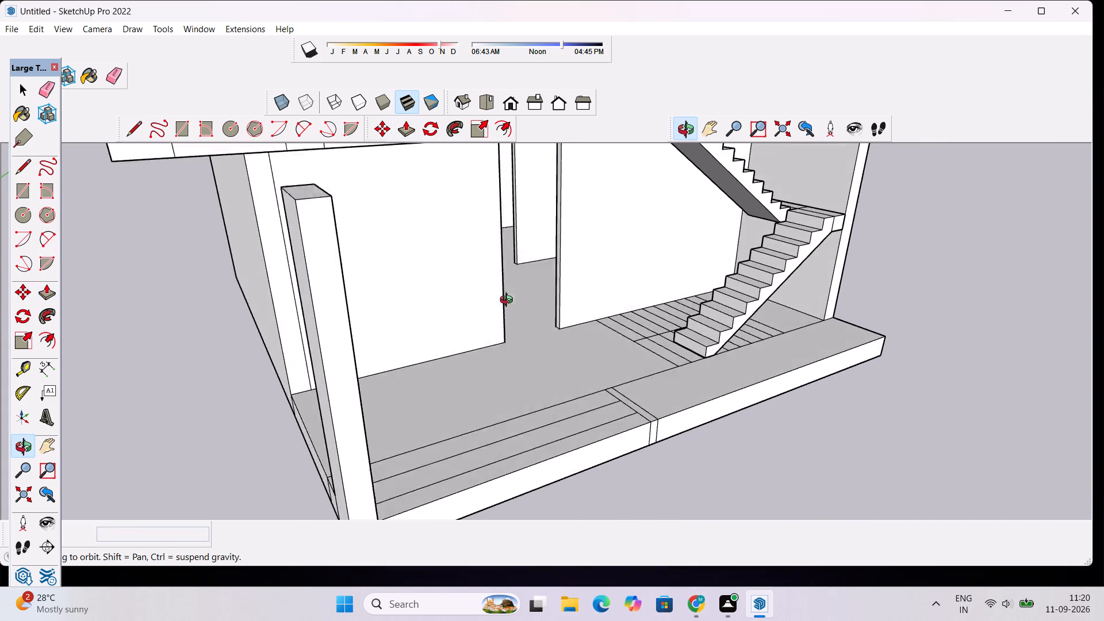
{"action": "left_click_drag", "start_coordinate": [509, 301], "coordinate": [532, 342]}
{"action": "scroll", "coordinate": [532, 342], "scroll_direction": "down", "scroll_amount": 5}
{"action": "left_click_drag", "start_coordinate": [536, 410], "coordinate": [344, 285]}
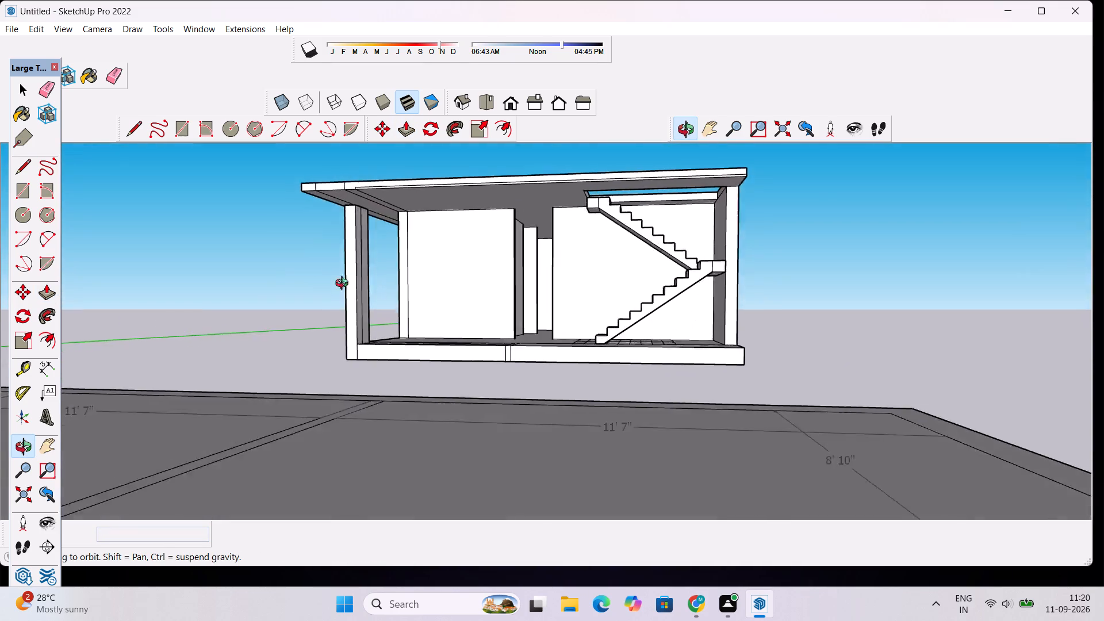
{"action": "left_click_drag", "start_coordinate": [344, 285], "coordinate": [421, 388]}
{"action": "scroll", "coordinate": [403, 343], "scroll_direction": "up", "scroll_amount": 4}
{"action": "scroll", "coordinate": [402, 341], "scroll_direction": "down", "scroll_amount": 3}
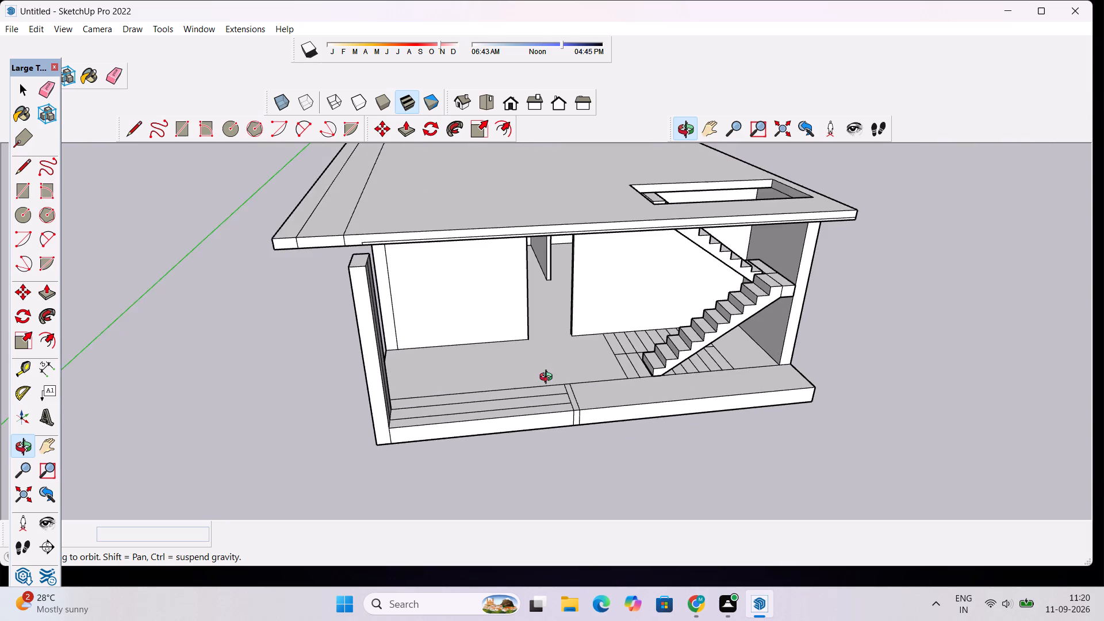
{"action": "left_click_drag", "start_coordinate": [549, 378], "coordinate": [599, 425]}
{"action": "scroll", "coordinate": [415, 358], "scroll_direction": "up", "scroll_amount": 4}
{"action": "left_click_drag", "start_coordinate": [417, 374], "coordinate": [436, 347]}
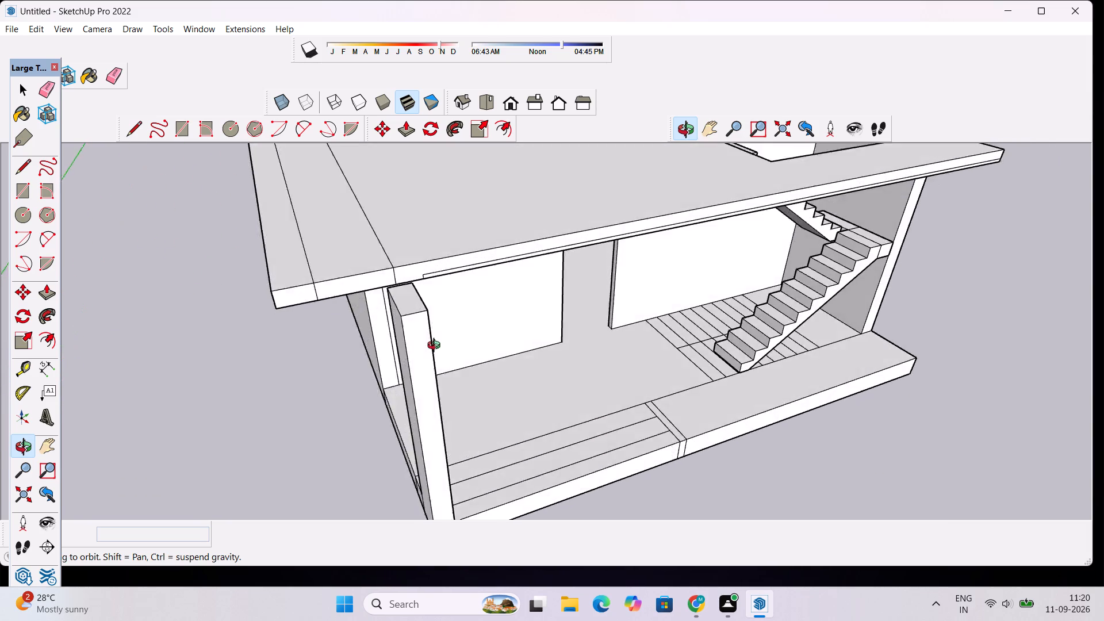
Push/Pull the top face of the porch corner column up 6" toward the roof slab.
{"action": "left_click_drag", "start_coordinate": [436, 347], "coordinate": [448, 313]}
{"action": "scroll", "coordinate": [460, 320], "scroll_direction": "down", "scroll_amount": 11}
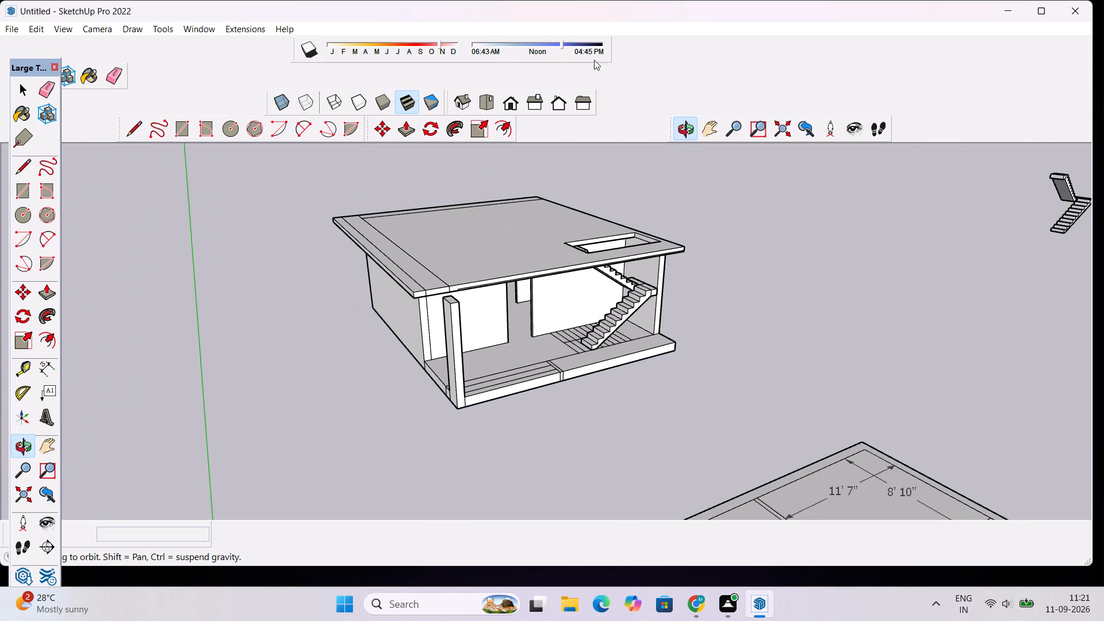
{"action": "scroll", "coordinate": [547, 90], "scroll_direction": "up", "scroll_amount": 4}
{"action": "scroll", "coordinate": [550, 247], "scroll_direction": "up", "scroll_amount": 1}
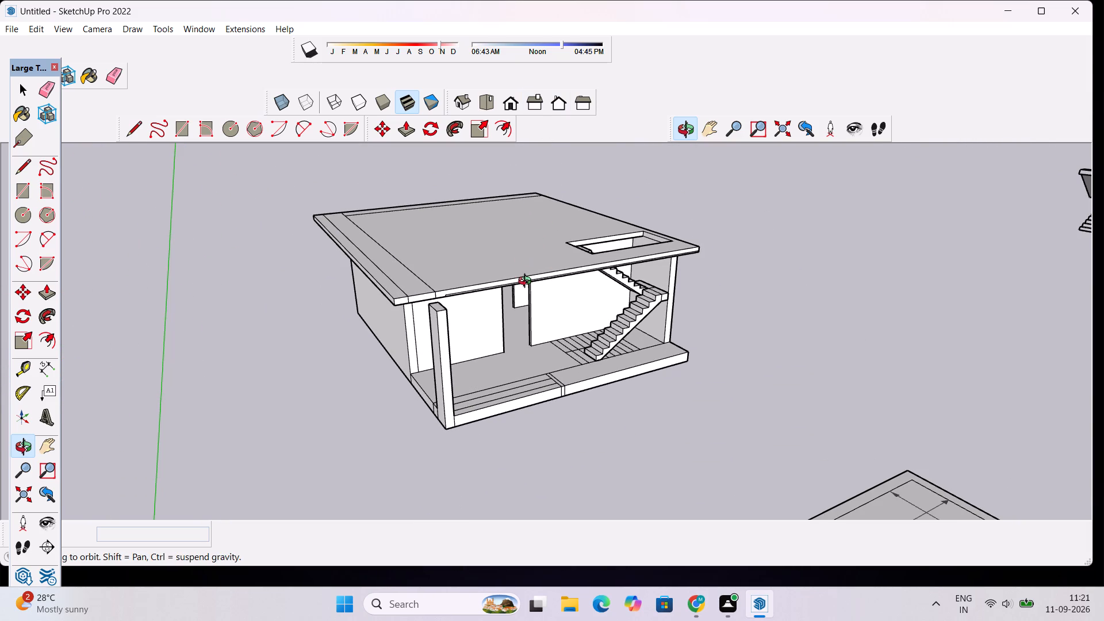
{"action": "scroll", "coordinate": [527, 282], "scroll_direction": "down", "scroll_amount": 2}
{"action": "left_click_drag", "start_coordinate": [527, 297], "coordinate": [532, 286]}
{"action": "scroll", "coordinate": [532, 241], "scroll_direction": "up", "scroll_amount": 4}
{"action": "left_click_drag", "start_coordinate": [513, 310], "coordinate": [508, 267]}
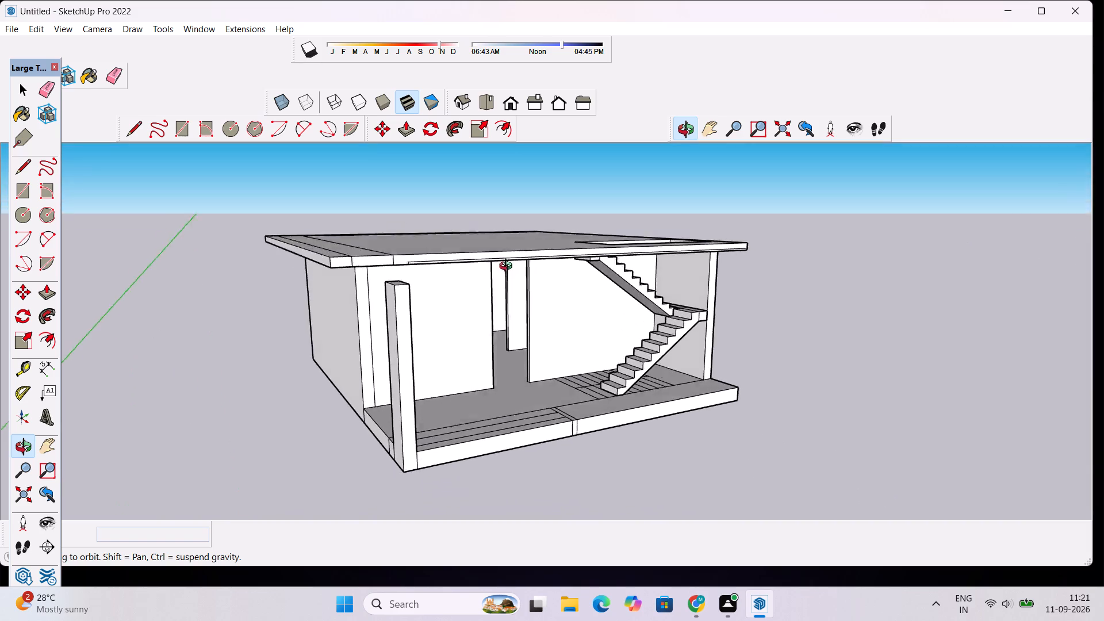
{"action": "left_click_drag", "start_coordinate": [508, 267], "coordinate": [439, 229]}
{"action": "scroll", "coordinate": [336, 228], "scroll_direction": "up", "scroll_amount": 10}
{"action": "left_click_drag", "start_coordinate": [363, 220], "coordinate": [365, 265]}
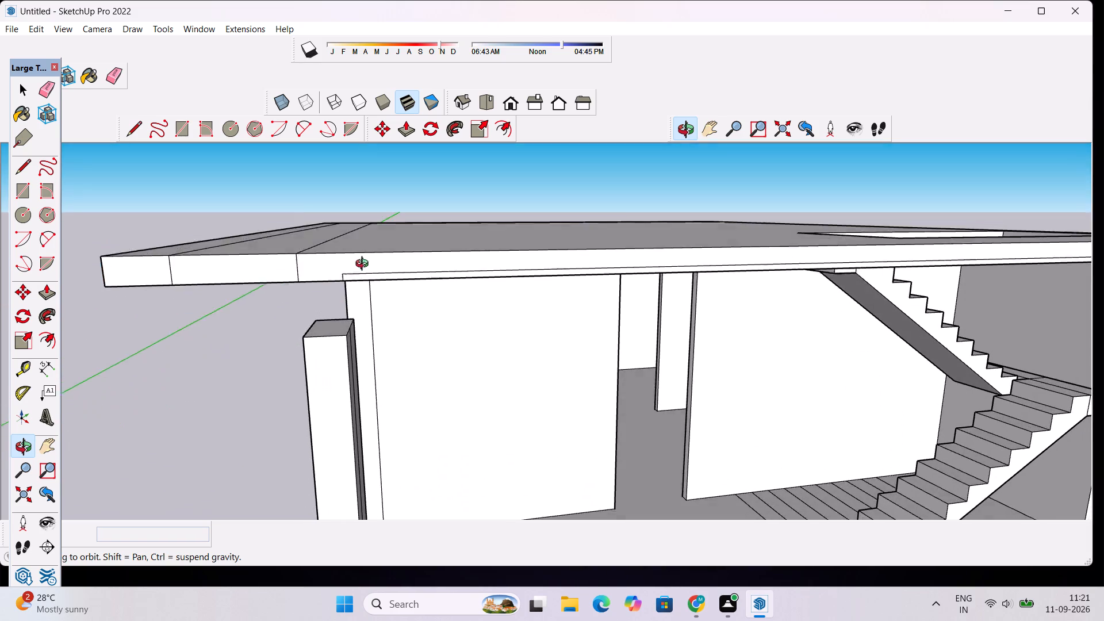
{"action": "left_click_drag", "start_coordinate": [365, 265], "coordinate": [365, 279]}
{"action": "scroll", "coordinate": [356, 336], "scroll_direction": "up", "scroll_amount": 3}
{"action": "key", "text": "p"}
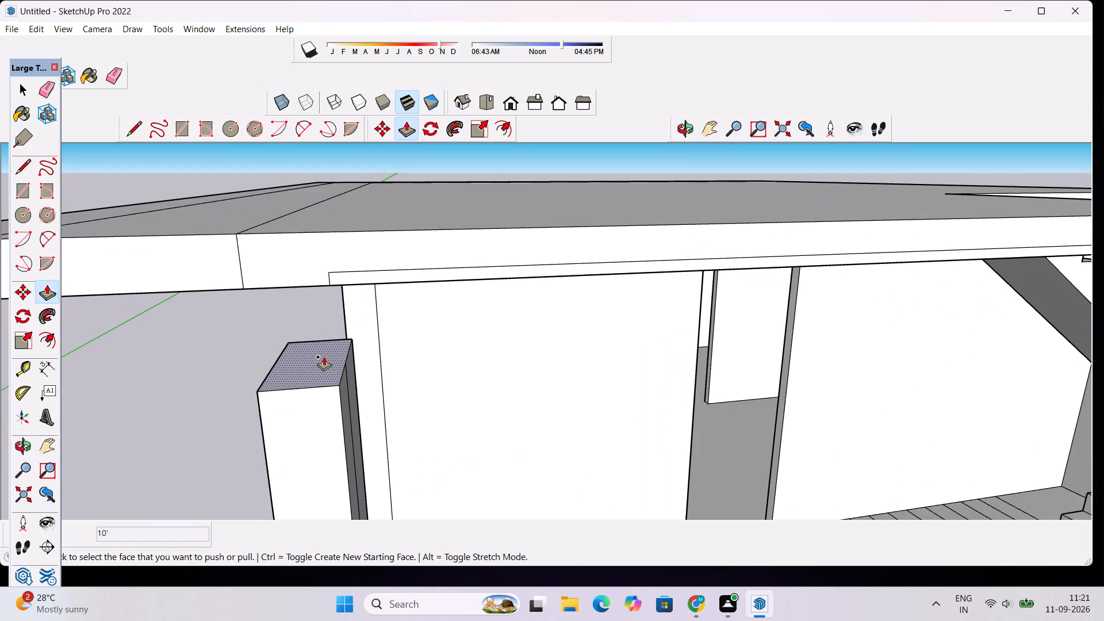
{"action": "left_click", "coordinate": [321, 358]}
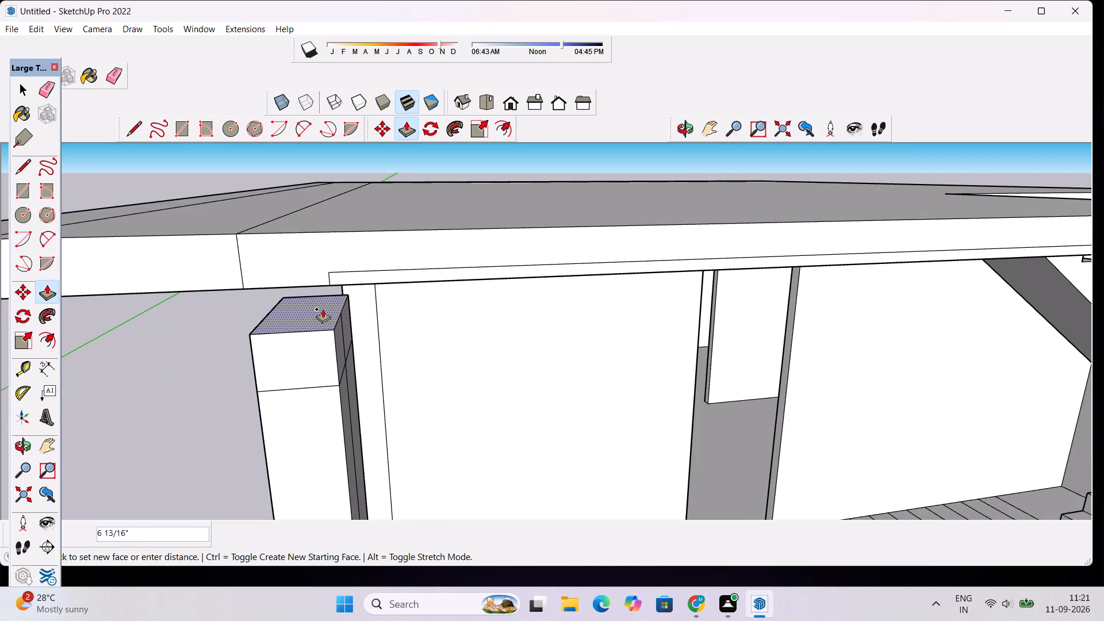
{"action": "type", "text": "6\""}
{"action": "key", "text": "Return"}
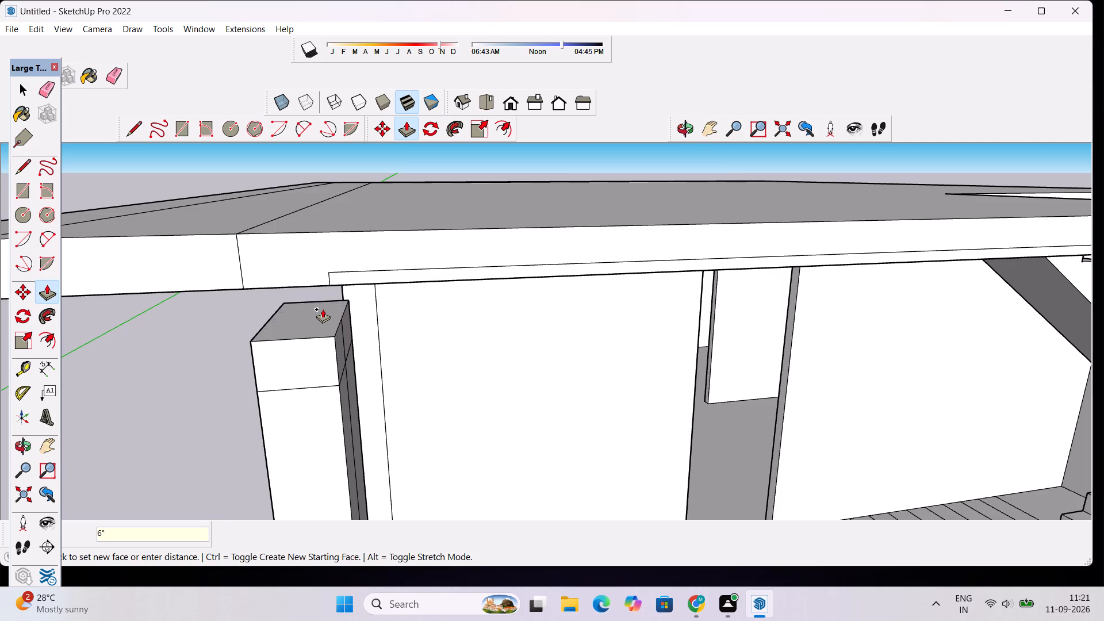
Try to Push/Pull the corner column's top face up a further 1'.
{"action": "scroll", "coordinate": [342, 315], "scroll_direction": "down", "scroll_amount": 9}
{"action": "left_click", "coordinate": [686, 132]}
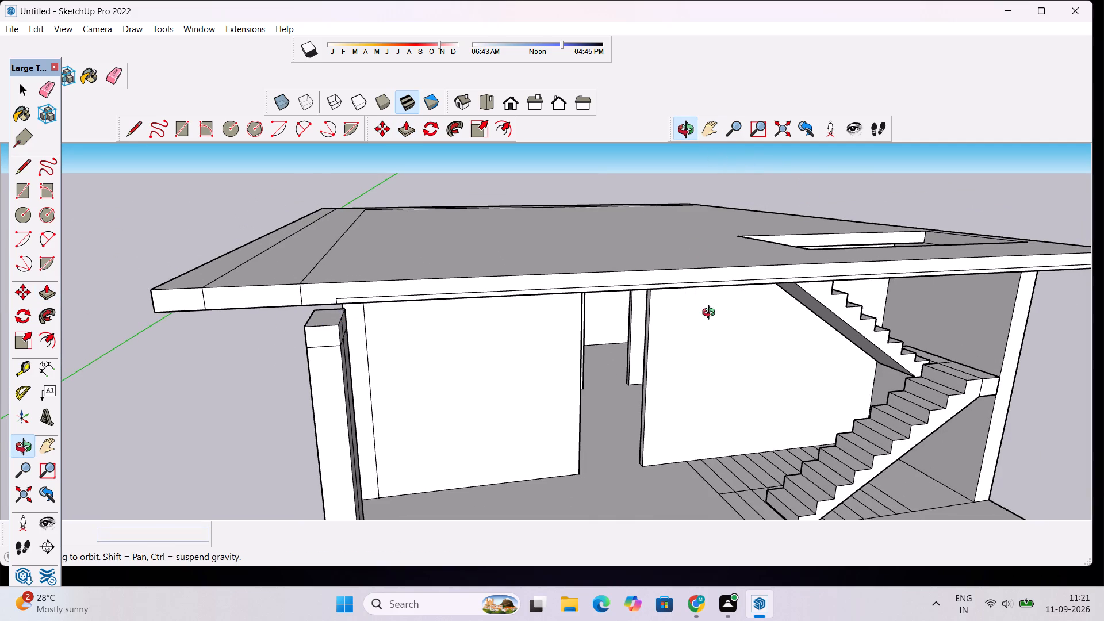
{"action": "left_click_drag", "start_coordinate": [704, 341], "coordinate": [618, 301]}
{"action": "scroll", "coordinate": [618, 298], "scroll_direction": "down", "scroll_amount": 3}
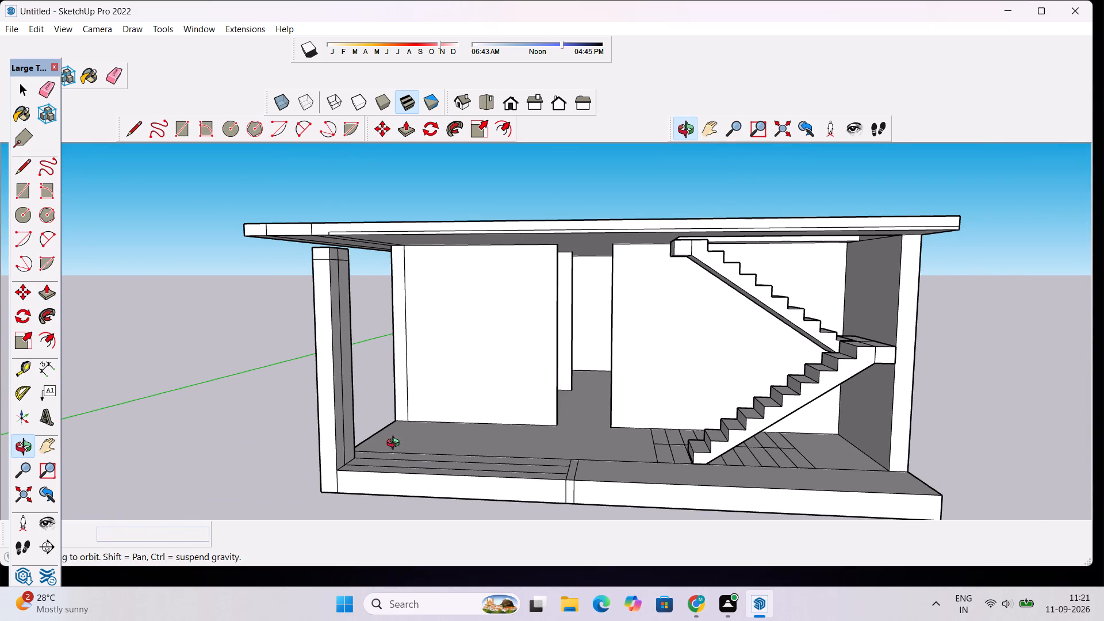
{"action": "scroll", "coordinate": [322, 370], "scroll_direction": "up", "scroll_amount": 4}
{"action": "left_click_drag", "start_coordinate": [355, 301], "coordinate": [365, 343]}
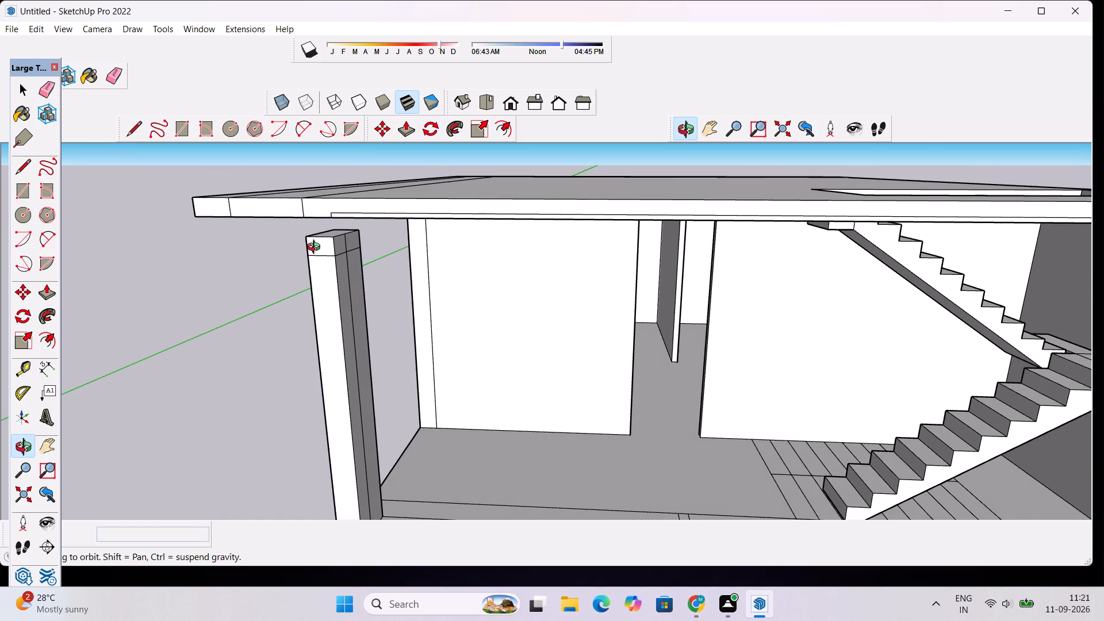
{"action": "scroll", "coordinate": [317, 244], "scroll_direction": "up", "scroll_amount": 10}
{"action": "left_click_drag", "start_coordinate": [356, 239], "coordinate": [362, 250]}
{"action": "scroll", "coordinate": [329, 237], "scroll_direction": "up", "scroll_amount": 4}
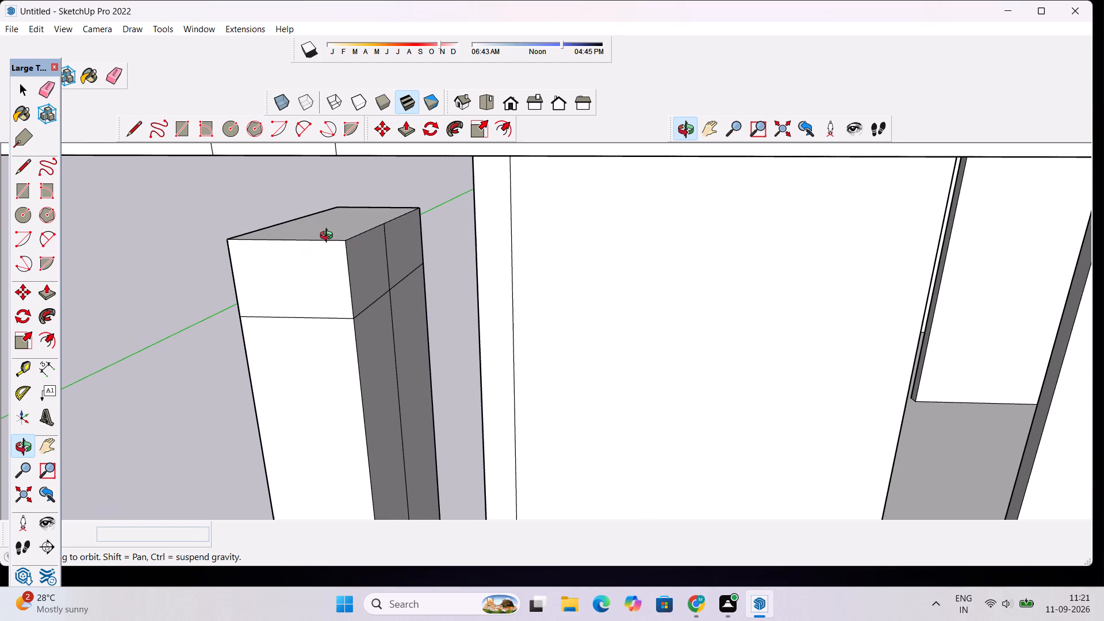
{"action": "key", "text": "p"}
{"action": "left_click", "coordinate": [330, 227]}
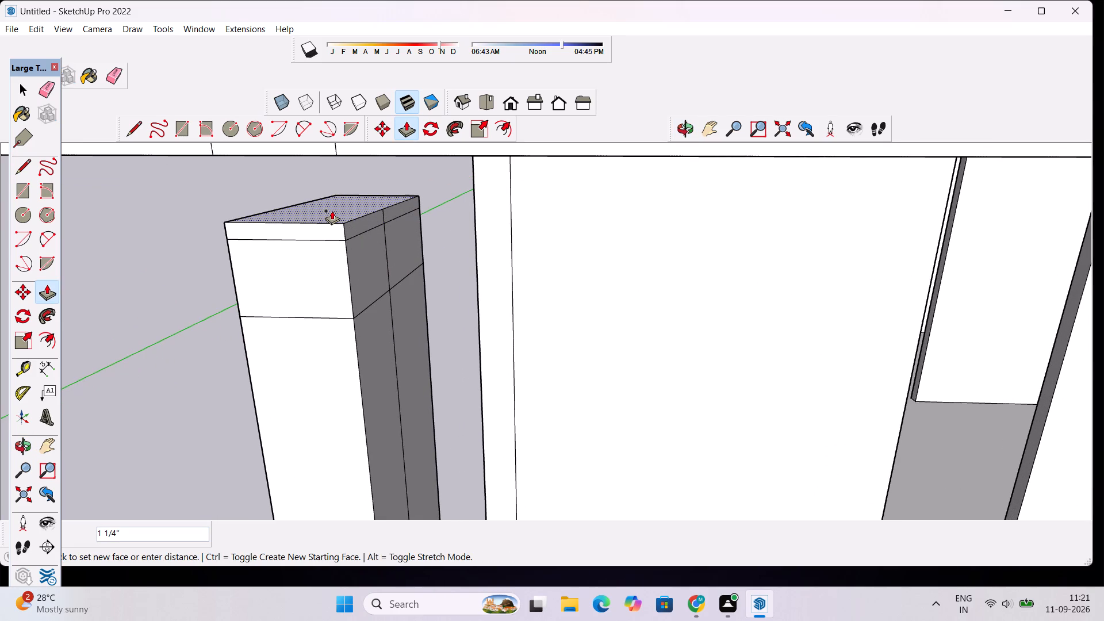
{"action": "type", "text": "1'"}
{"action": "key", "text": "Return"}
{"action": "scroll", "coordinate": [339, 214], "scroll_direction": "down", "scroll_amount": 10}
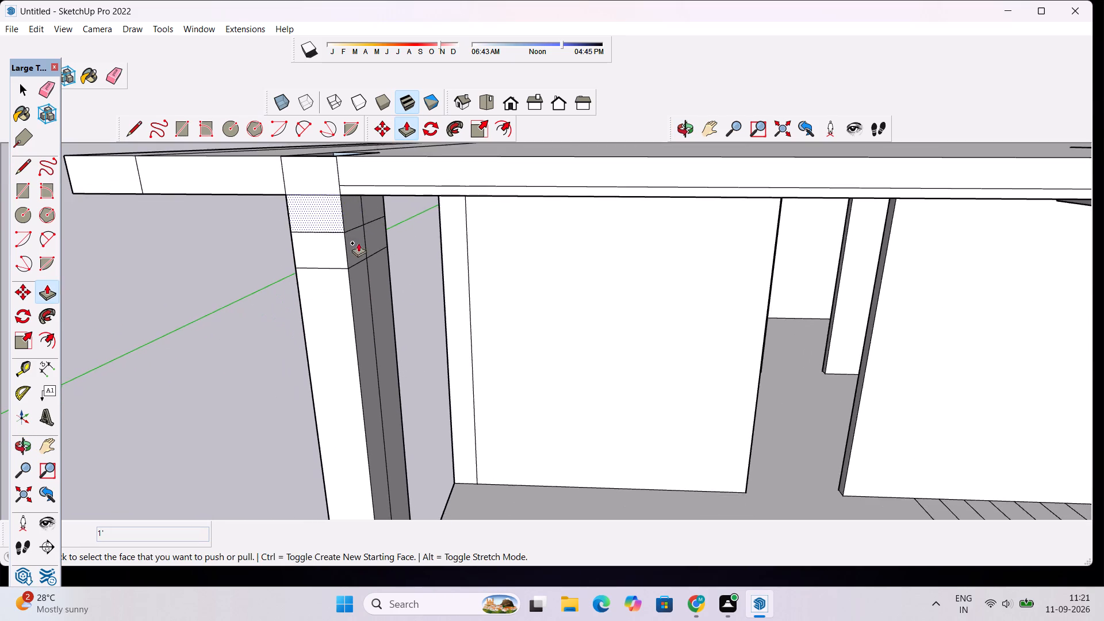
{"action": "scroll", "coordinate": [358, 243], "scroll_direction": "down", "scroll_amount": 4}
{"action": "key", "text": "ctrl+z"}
Push/Pull the corner column's top face up to meet the underside of the roof slab.
{"action": "scroll", "coordinate": [335, 223], "scroll_direction": "up", "scroll_amount": 5}
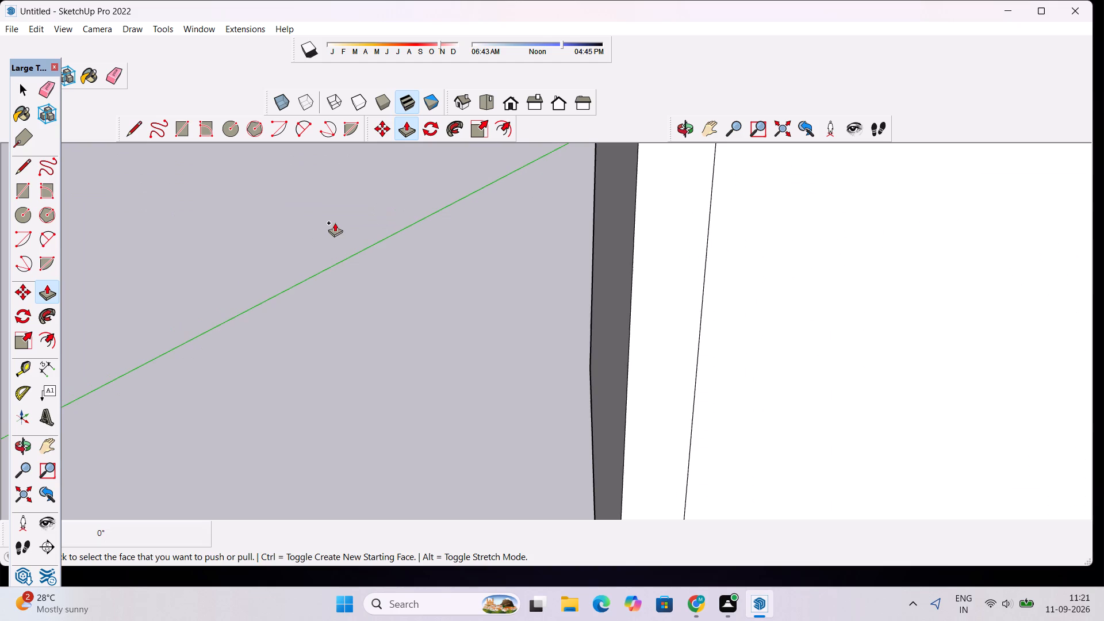
{"action": "scroll", "coordinate": [351, 236], "scroll_direction": "down", "scroll_amount": 3}
{"action": "left_click", "coordinate": [378, 294]}
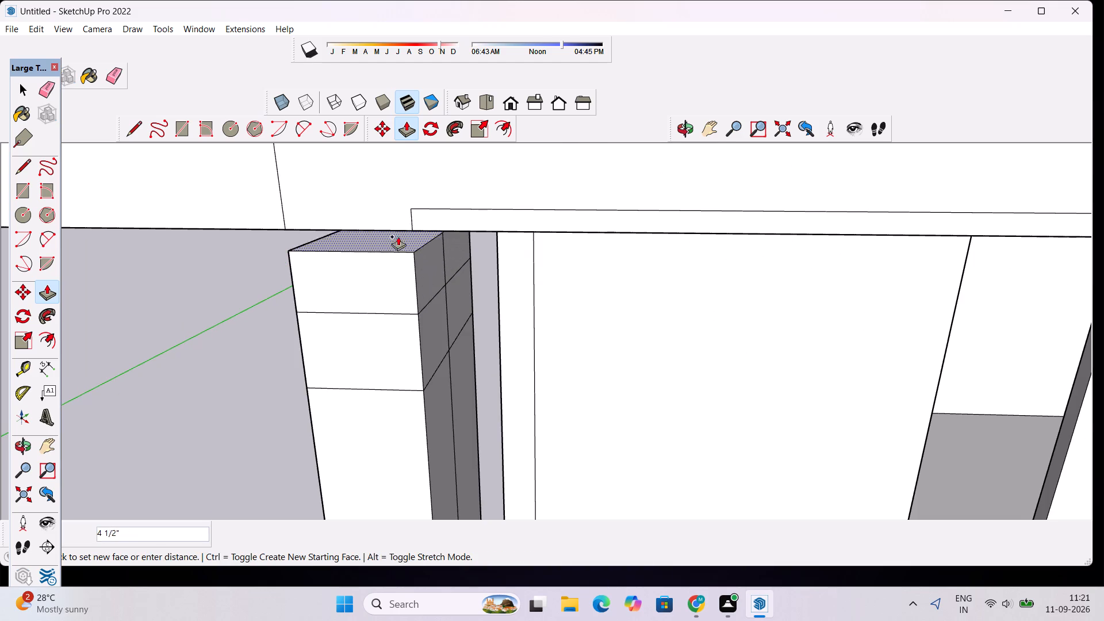
{"action": "left_click", "coordinate": [412, 230]}
{"action": "key", "text": "space"}
Erase the leftover seam edges on the inner and front faces of the corner column.
{"action": "scroll", "coordinate": [412, 230], "scroll_direction": "down", "scroll_amount": 1}
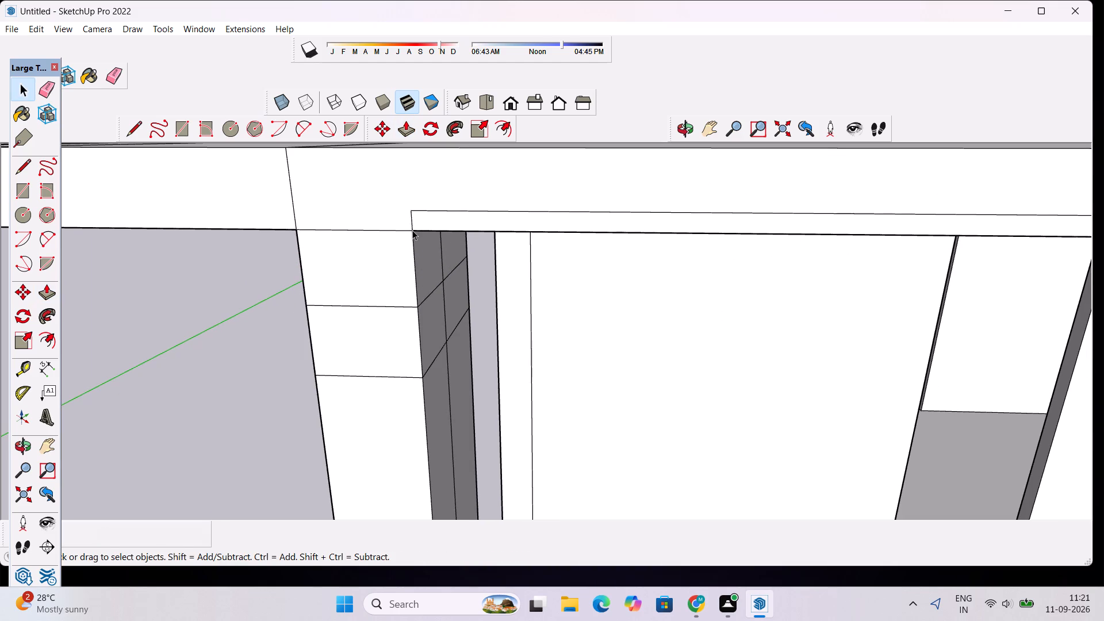
{"action": "key", "text": "e"}
{"action": "left_click_drag", "start_coordinate": [454, 256], "coordinate": [443, 350]}
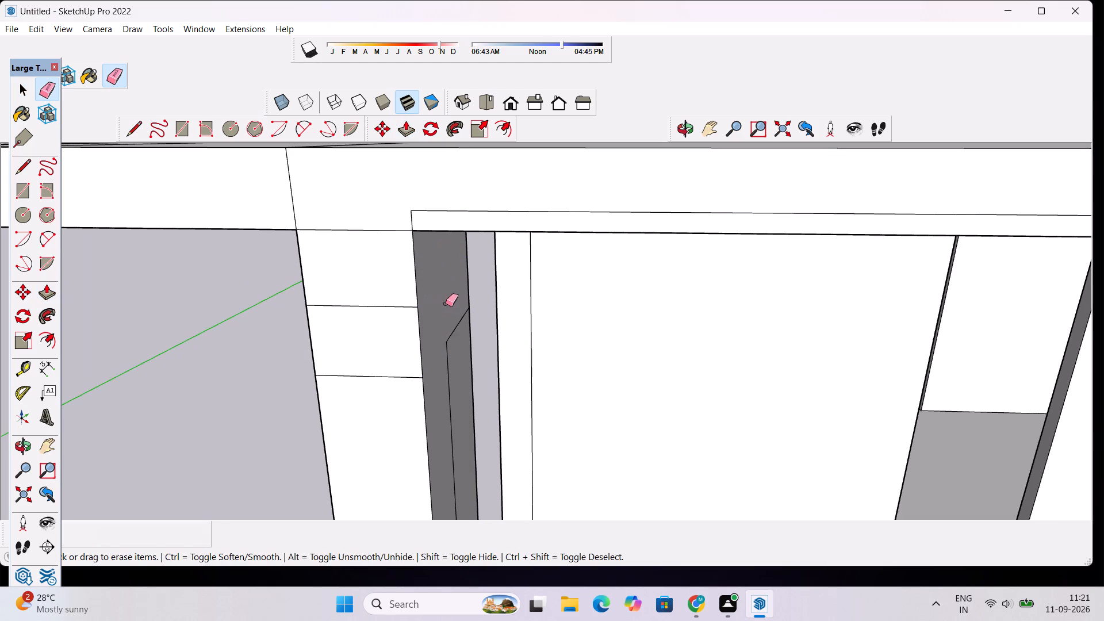
{"action": "left_click_drag", "start_coordinate": [447, 301], "coordinate": [456, 332]}
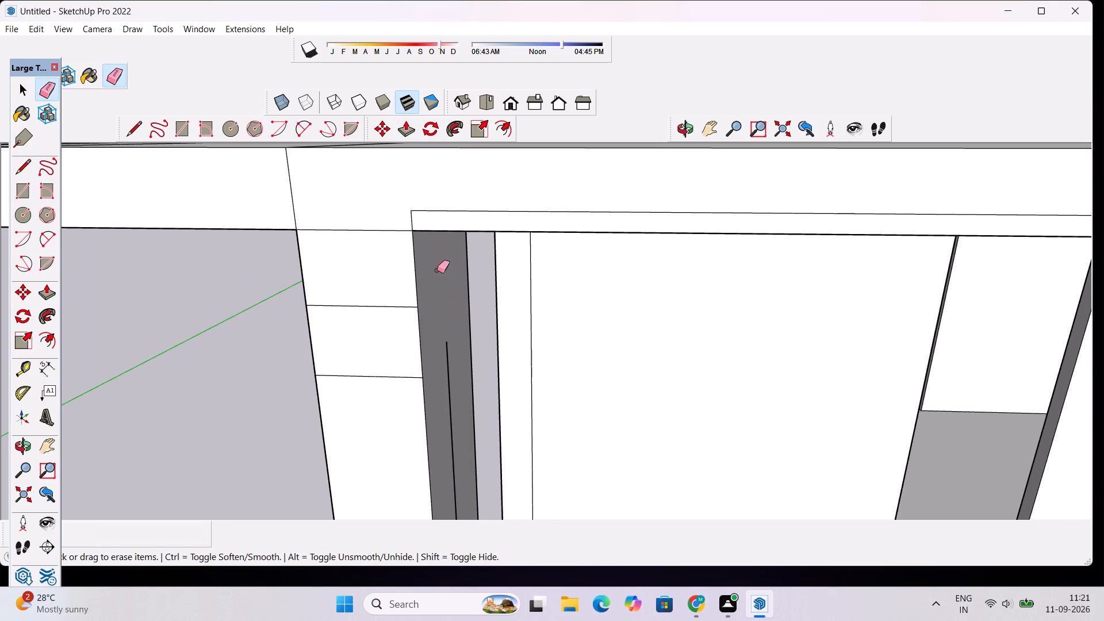
{"action": "scroll", "coordinate": [438, 274], "scroll_direction": "down", "scroll_amount": 4}
{"action": "left_click_drag", "start_coordinate": [447, 319], "coordinate": [447, 340]}
{"action": "left_click_drag", "start_coordinate": [415, 292], "coordinate": [417, 347]}
{"action": "scroll", "coordinate": [419, 278], "scroll_direction": "down", "scroll_amount": 8}
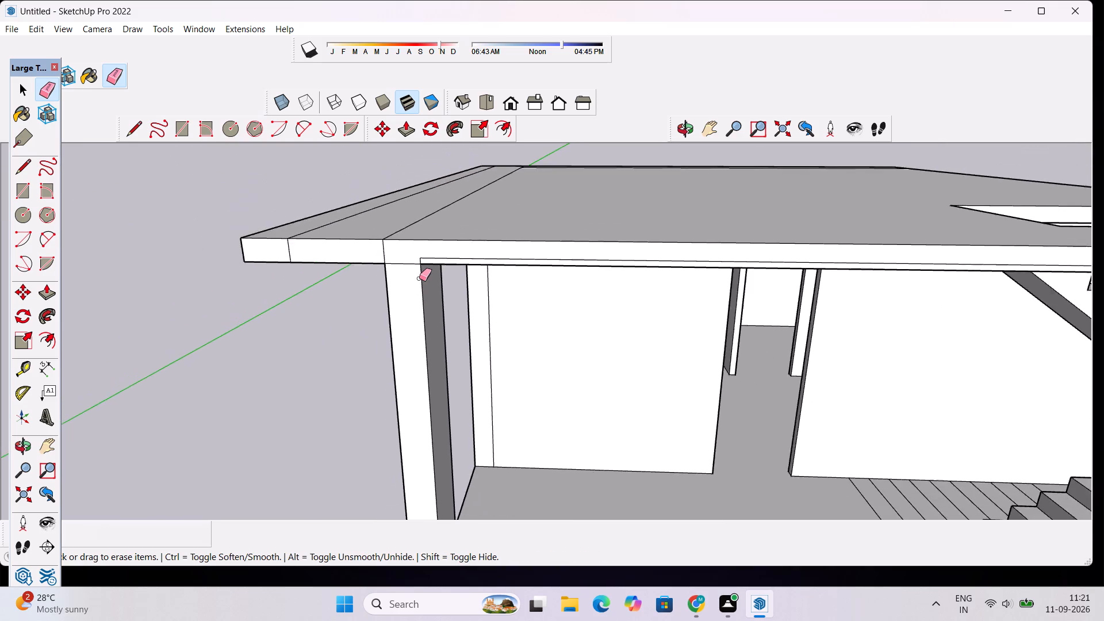
{"action": "scroll", "coordinate": [419, 278], "scroll_direction": "down", "scroll_amount": 5}
Erase the two leftover horizontal seam edges near the top of the corner column's outer side face.
{"action": "left_click", "coordinate": [684, 120]}
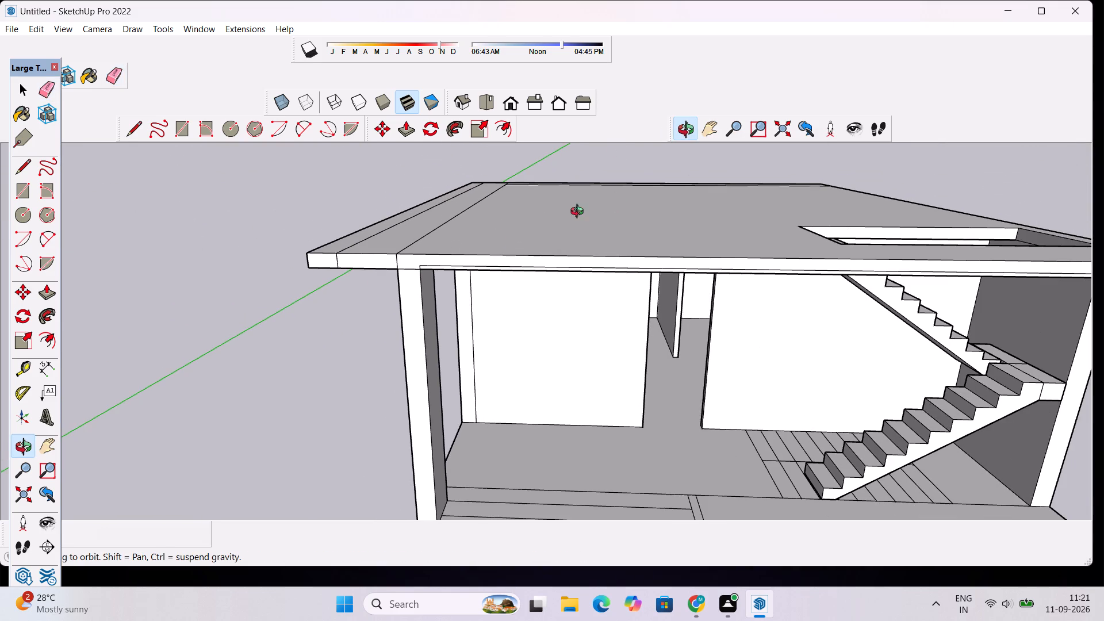
{"action": "left_click_drag", "start_coordinate": [421, 286], "coordinate": [586, 230]}
{"action": "scroll", "coordinate": [585, 245], "scroll_direction": "up", "scroll_amount": 3}
{"action": "left_click_drag", "start_coordinate": [530, 275], "coordinate": [558, 279]}
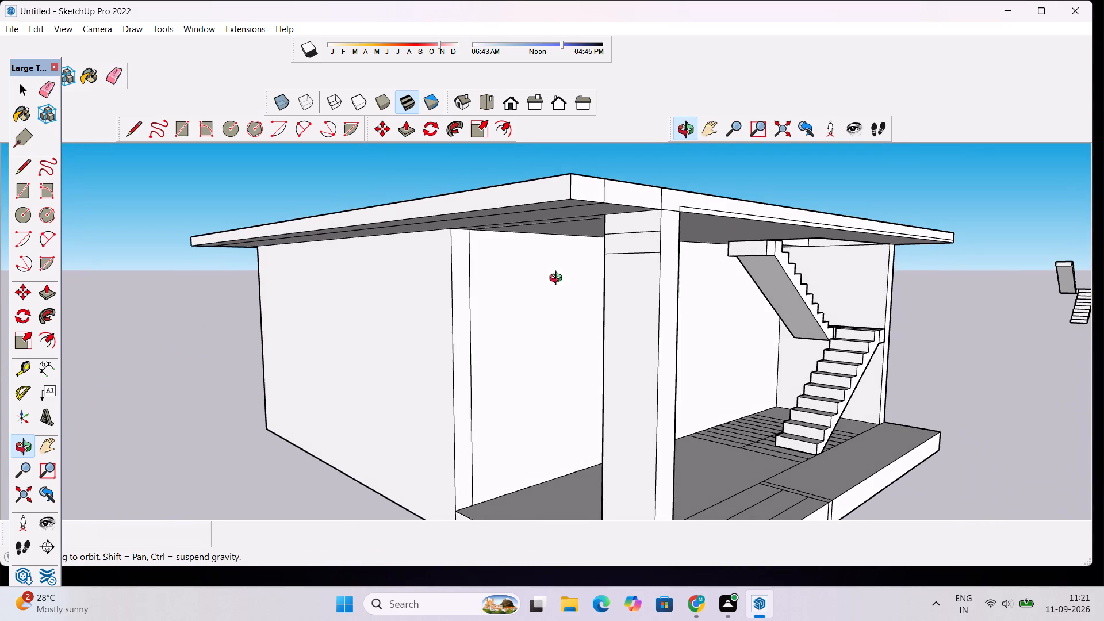
{"action": "left_click_drag", "start_coordinate": [558, 279], "coordinate": [559, 280]}
{"action": "key", "text": "e"}
{"action": "left_click_drag", "start_coordinate": [651, 230], "coordinate": [651, 254]}
{"action": "scroll", "coordinate": [656, 226], "scroll_direction": "down", "scroll_amount": 5}
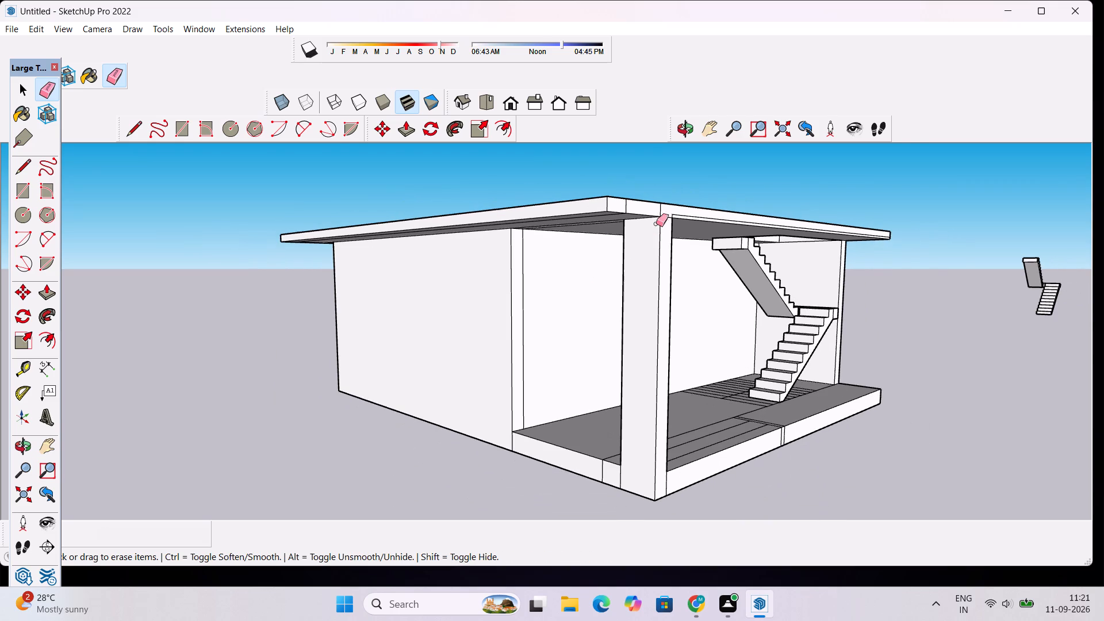
Examine the extended column, roof slab, stair opening and porch from below, from above and from the front.
{"action": "left_click", "coordinate": [681, 129]}
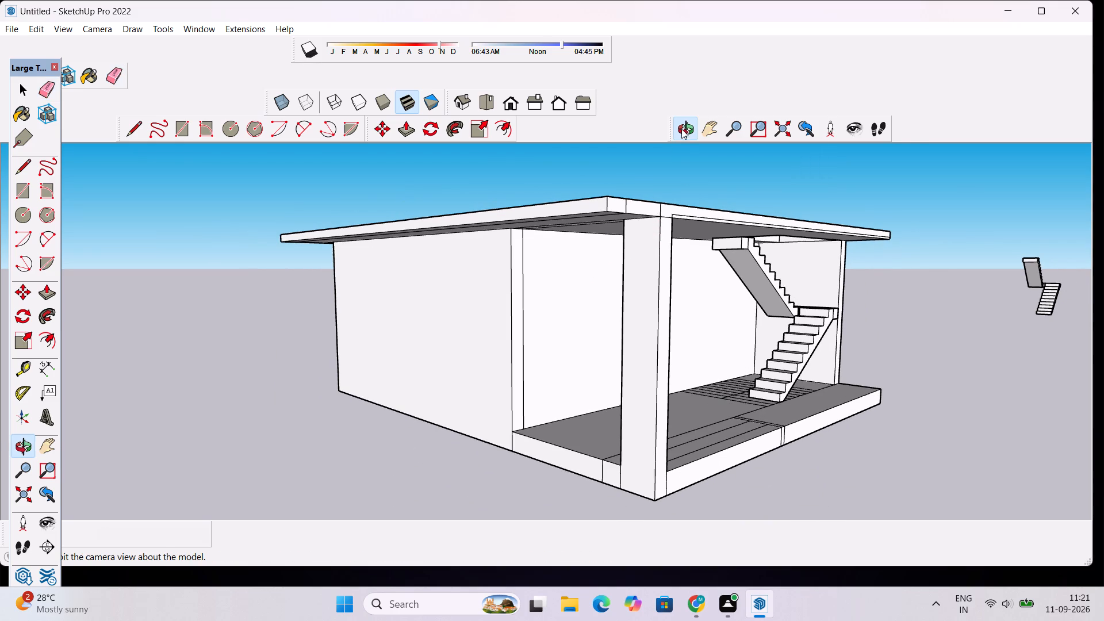
{"action": "left_click_drag", "start_coordinate": [704, 277], "coordinate": [630, 291]}
{"action": "scroll", "coordinate": [577, 293], "scroll_direction": "down", "scroll_amount": 6}
{"action": "left_click_drag", "start_coordinate": [612, 342], "coordinate": [547, 256]}
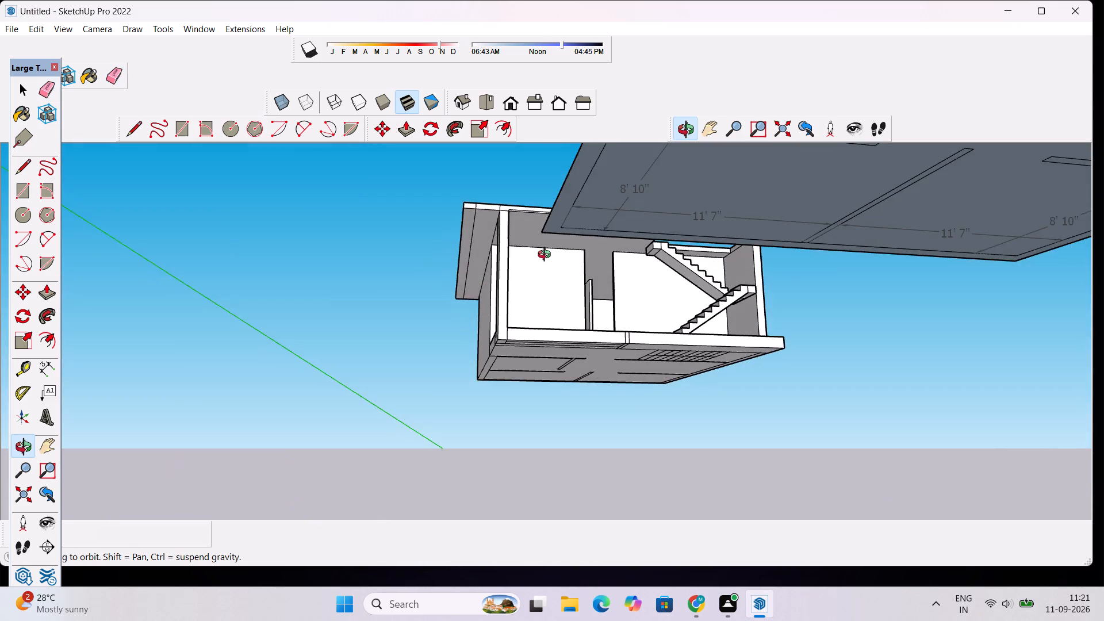
{"action": "left_click_drag", "start_coordinate": [547, 256], "coordinate": [550, 335]}
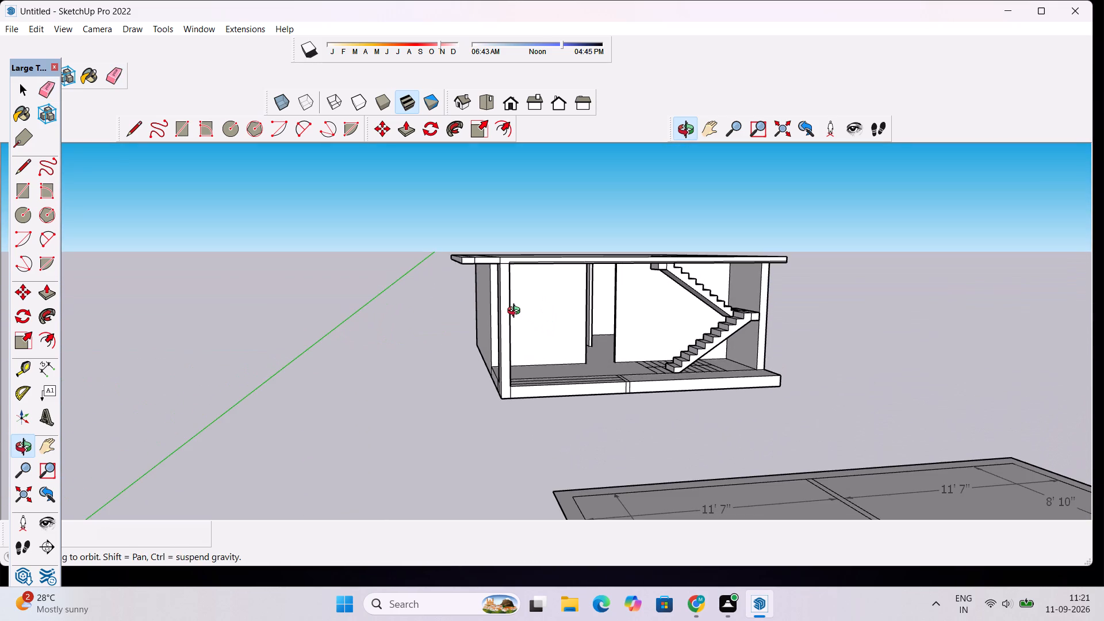
{"action": "scroll", "coordinate": [516, 312], "scroll_direction": "down", "scroll_amount": 1}
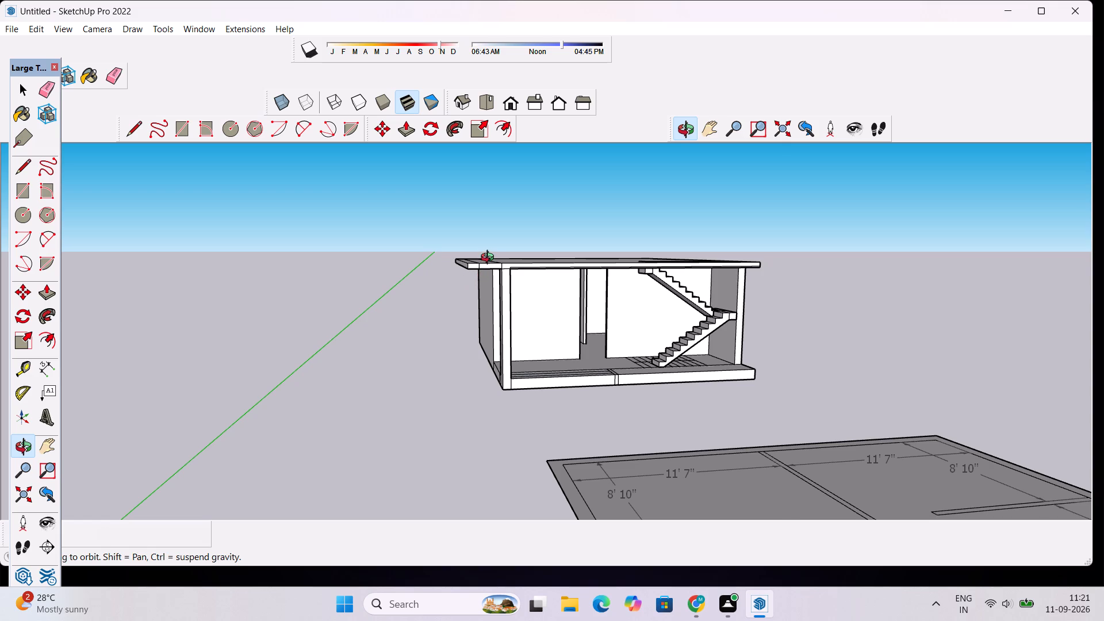
{"action": "scroll", "coordinate": [490, 258], "scroll_direction": "down", "scroll_amount": 4}
{"action": "scroll", "coordinate": [487, 257], "scroll_direction": "up", "scroll_amount": 9}
{"action": "left_click_drag", "start_coordinate": [481, 270], "coordinate": [493, 328]}
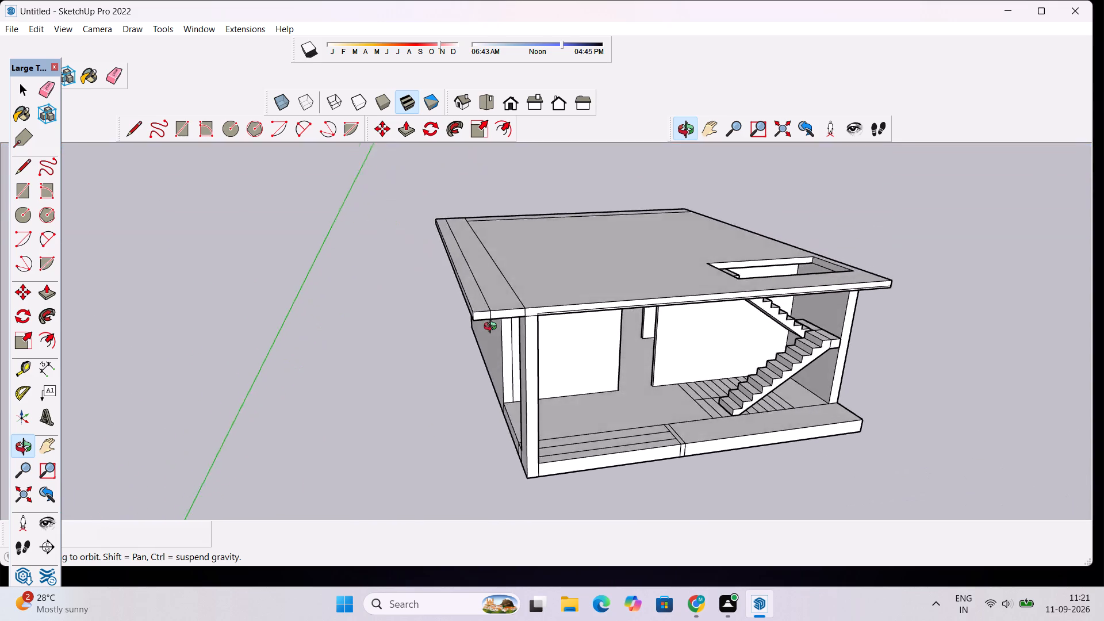
{"action": "left_click_drag", "start_coordinate": [493, 328], "coordinate": [464, 432]}
{"action": "scroll", "coordinate": [486, 233], "scroll_direction": "down", "scroll_amount": 5}
{"action": "scroll", "coordinate": [496, 152], "scroll_direction": "up", "scroll_amount": 5}
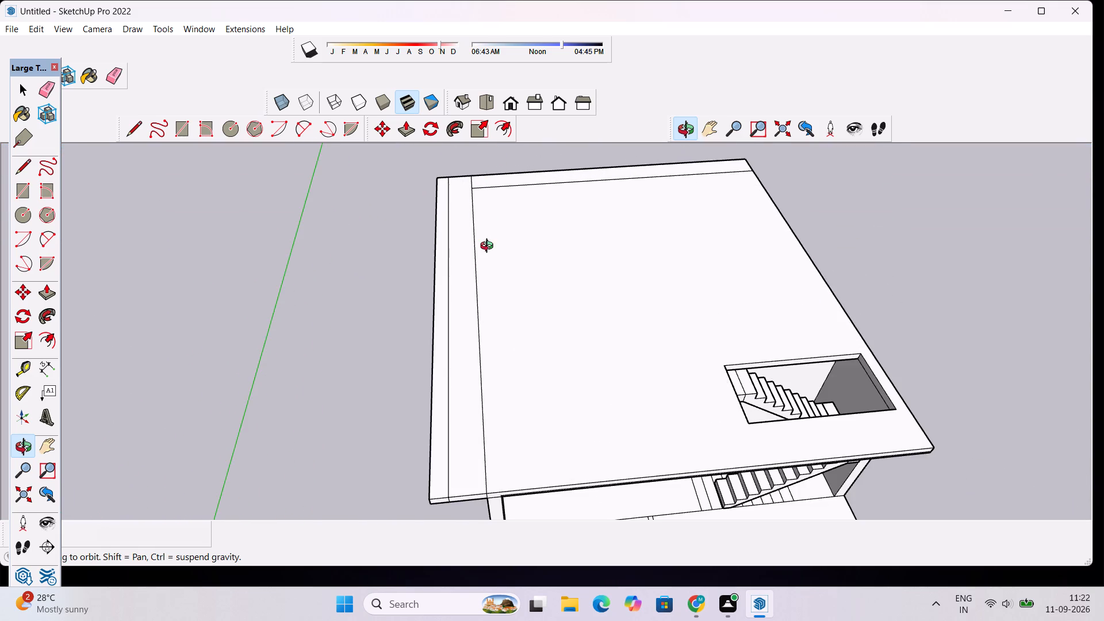
{"action": "scroll", "coordinate": [489, 247], "scroll_direction": "down", "scroll_amount": 3}
{"action": "left_click_drag", "start_coordinate": [511, 400], "coordinate": [489, 346]}
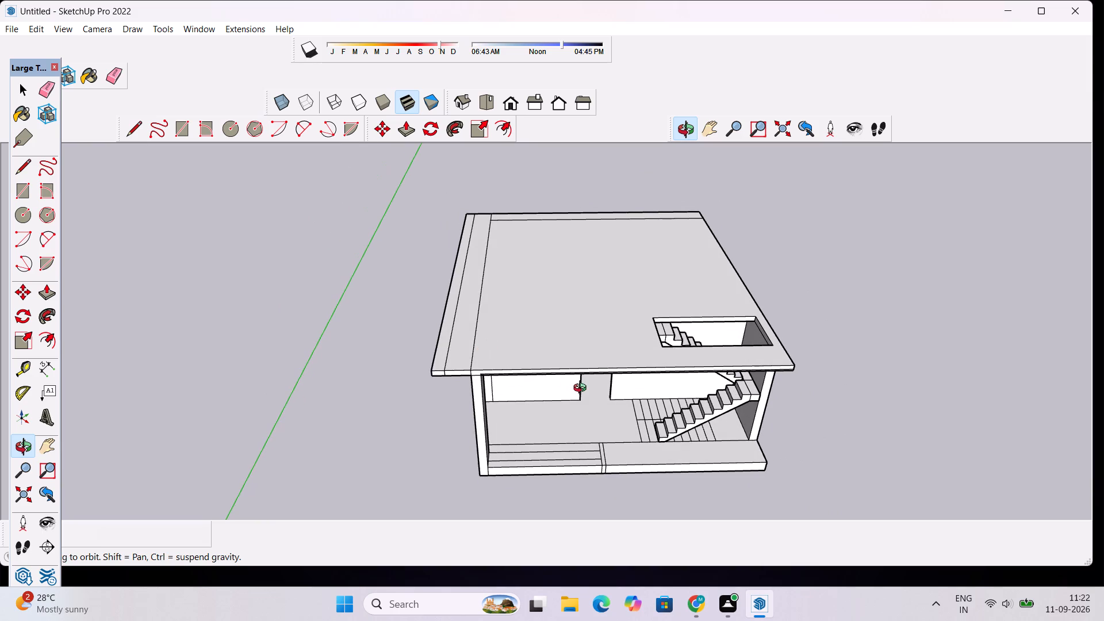
{"action": "left_click_drag", "start_coordinate": [862, 398], "coordinate": [781, 391]}
{"action": "scroll", "coordinate": [684, 425], "scroll_direction": "up", "scroll_amount": 4}
{"action": "scroll", "coordinate": [683, 424], "scroll_direction": "down", "scroll_amount": 7}
{"action": "left_click_drag", "start_coordinate": [570, 446], "coordinate": [642, 348]}
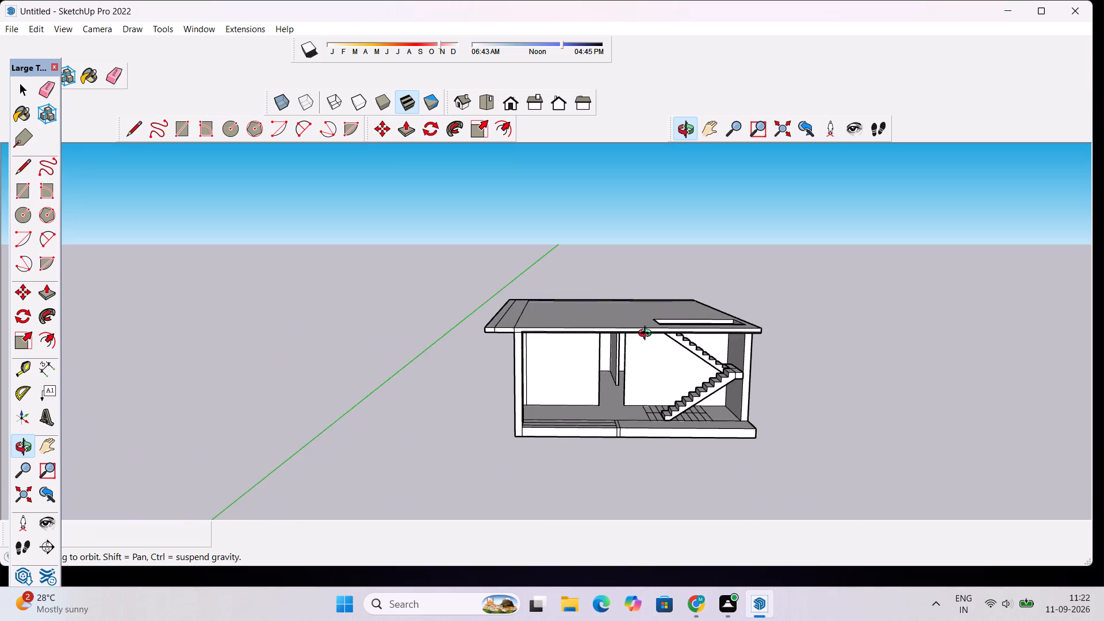
{"action": "scroll", "coordinate": [647, 335], "scroll_direction": "down", "scroll_amount": 5}
{"action": "scroll", "coordinate": [733, 399], "scroll_direction": "up", "scroll_amount": 4}
{"action": "left_click_drag", "start_coordinate": [678, 436], "coordinate": [647, 487]}
{"action": "scroll", "coordinate": [641, 361], "scroll_direction": "up", "scroll_amount": 4}
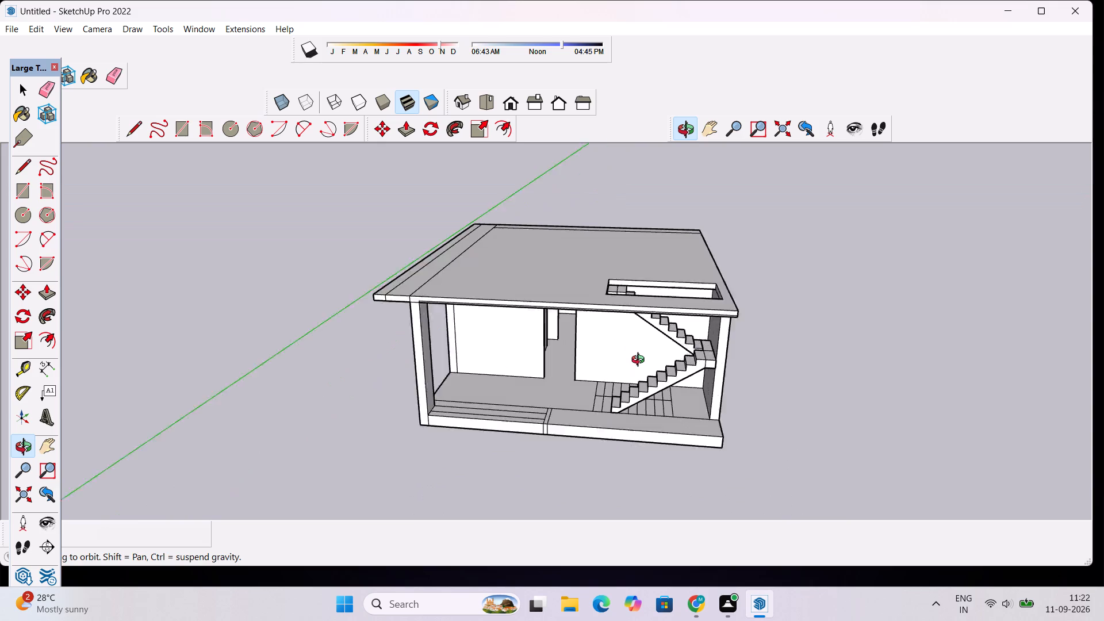
{"action": "scroll", "coordinate": [641, 361], "scroll_direction": "up", "scroll_amount": 1}
{"action": "left_click_drag", "start_coordinate": [580, 381], "coordinate": [591, 435]}
{"action": "scroll", "coordinate": [651, 356], "scroll_direction": "up", "scroll_amount": 2}
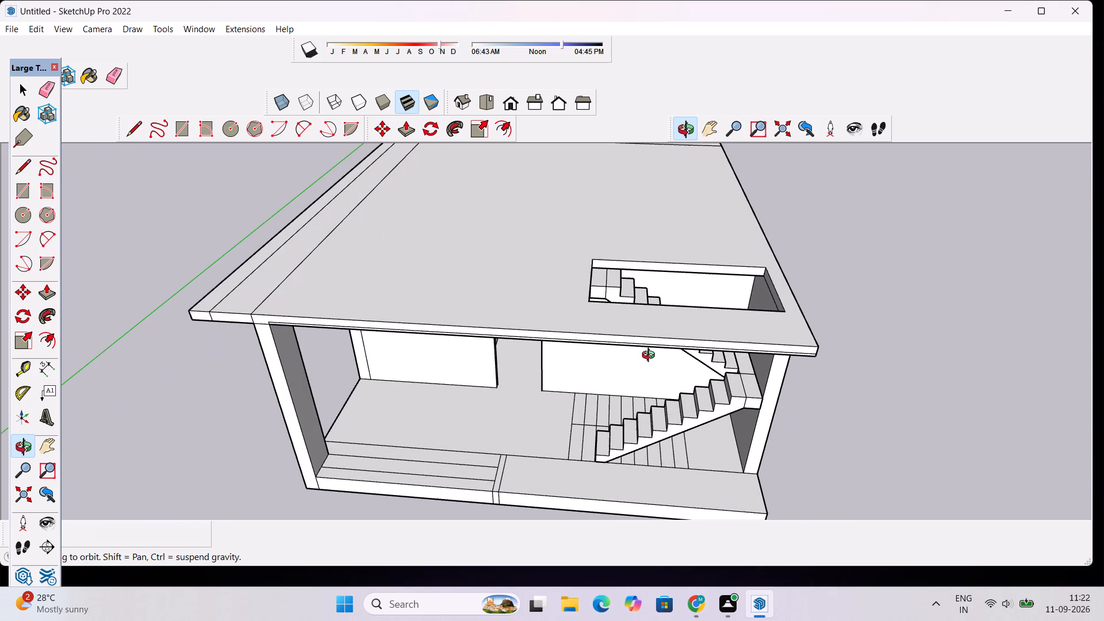
{"action": "scroll", "coordinate": [643, 308], "scroll_direction": "down", "scroll_amount": 6}
{"action": "scroll", "coordinate": [684, 354], "scroll_direction": "up", "scroll_amount": 6}
{"action": "left_click_drag", "start_coordinate": [580, 372], "coordinate": [735, 267]}
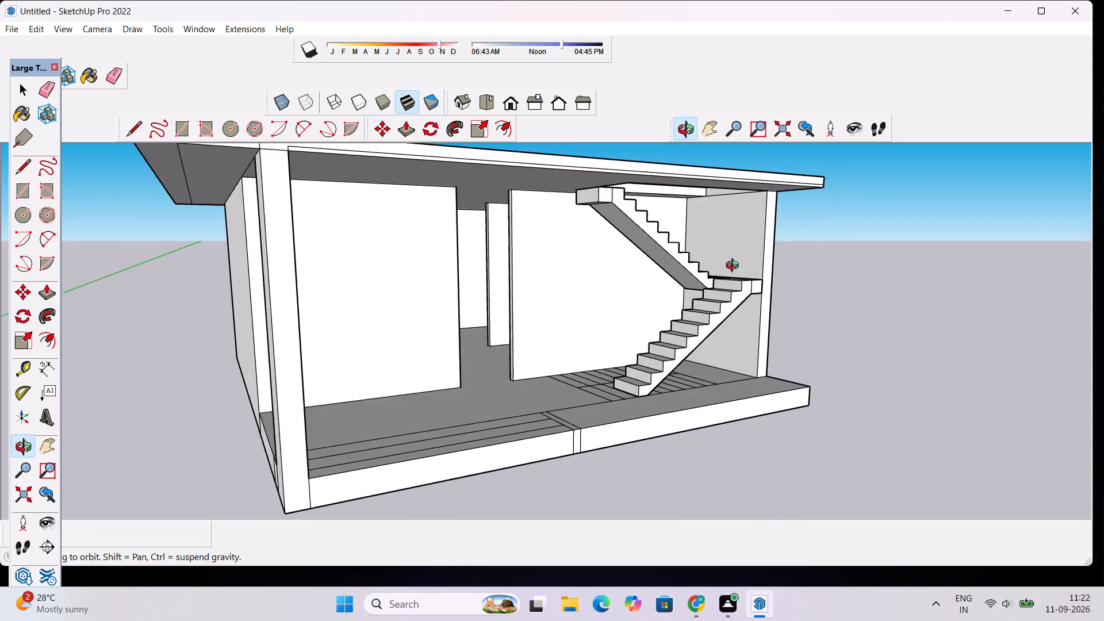
{"action": "left_click_drag", "start_coordinate": [735, 267], "coordinate": [613, 245]}
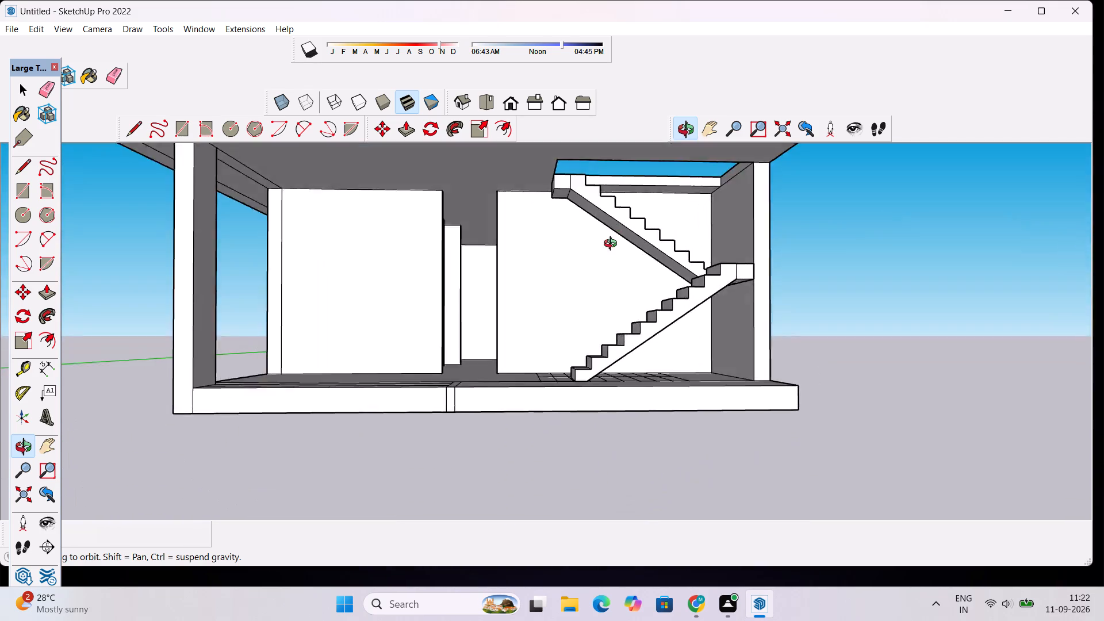
{"action": "left_click_drag", "start_coordinate": [613, 245], "coordinate": [611, 278]}
{"action": "scroll", "coordinate": [623, 270], "scroll_direction": "down", "scroll_amount": 5}
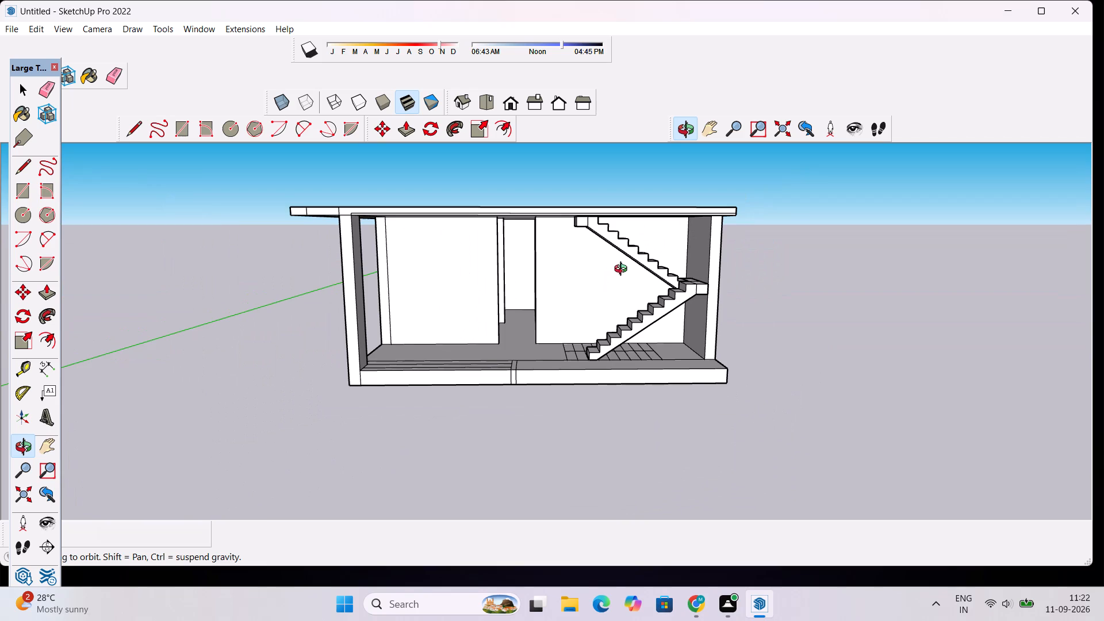
{"action": "scroll", "coordinate": [477, 267], "scroll_direction": "up", "scroll_amount": 6}
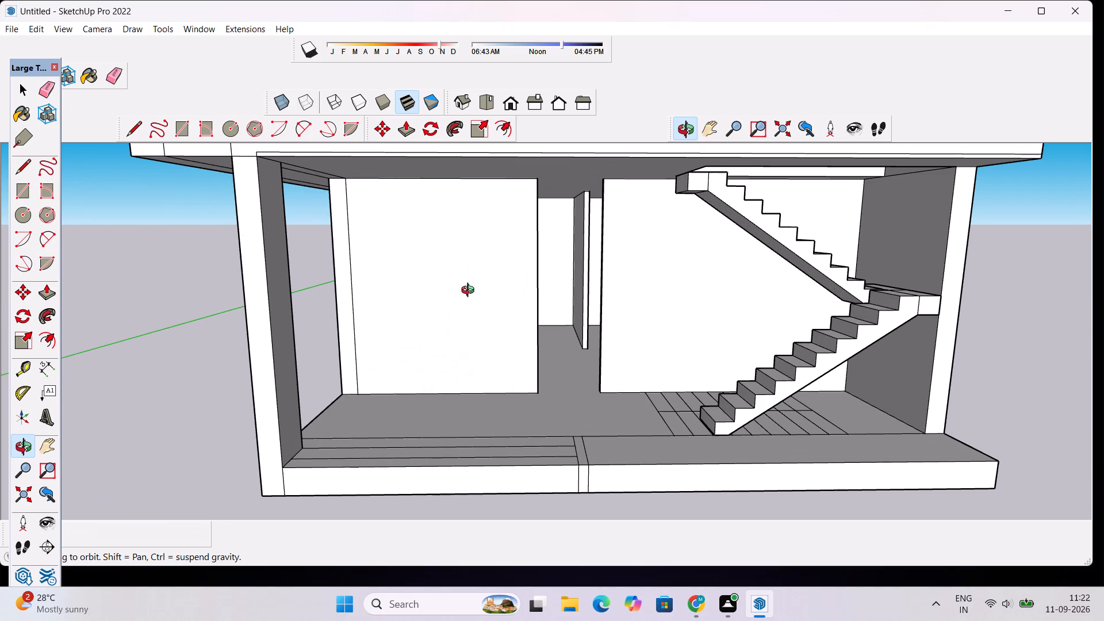
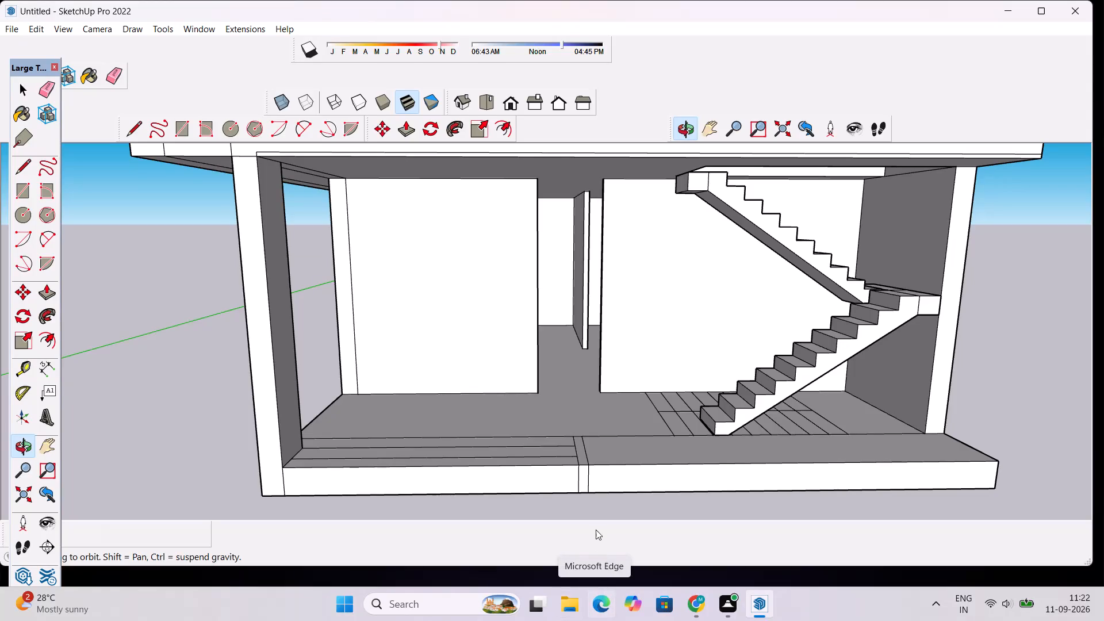
Examine the house's front, staircase, roof opening and outer side wall from several angles.
{"action": "scroll", "coordinate": [591, 524], "scroll_direction": "down", "scroll_amount": 8}
{"action": "scroll", "coordinate": [599, 400], "scroll_direction": "down", "scroll_amount": 5}
{"action": "left_click_drag", "start_coordinate": [589, 301], "coordinate": [584, 332]}
{"action": "scroll", "coordinate": [589, 314], "scroll_direction": "up", "scroll_amount": 3}
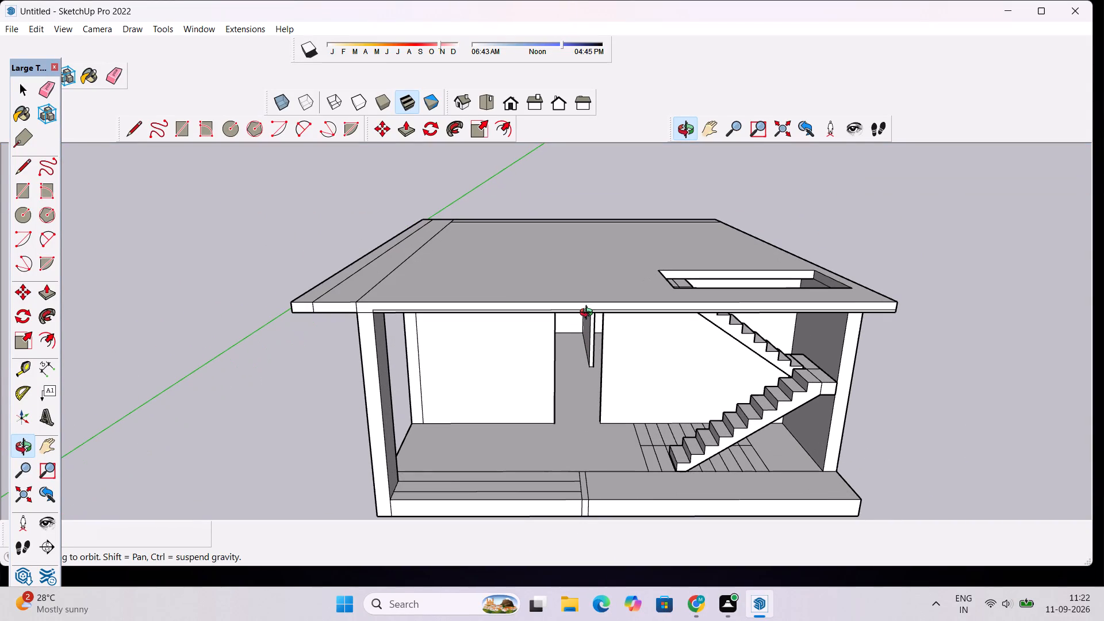
{"action": "scroll", "coordinate": [562, 334], "scroll_direction": "down", "scroll_amount": 5}
{"action": "scroll", "coordinate": [666, 424], "scroll_direction": "up", "scroll_amount": 5}
{"action": "left_click_drag", "start_coordinate": [715, 439], "coordinate": [708, 434]}
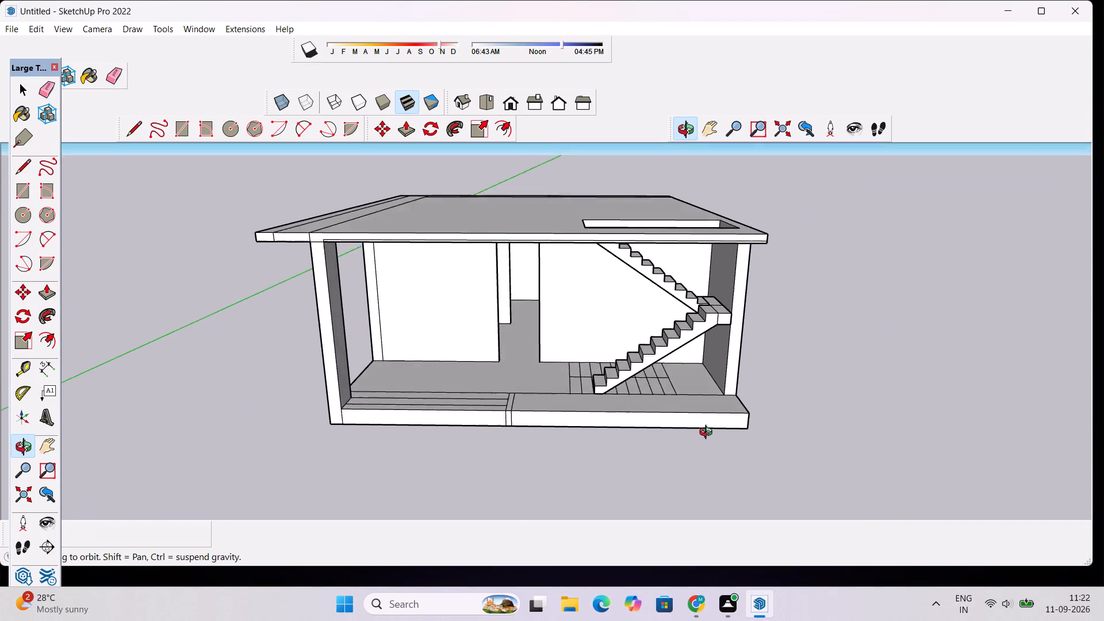
{"action": "left_click_drag", "start_coordinate": [708, 434], "coordinate": [669, 418]}
{"action": "scroll", "coordinate": [536, 390], "scroll_direction": "up", "scroll_amount": 2}
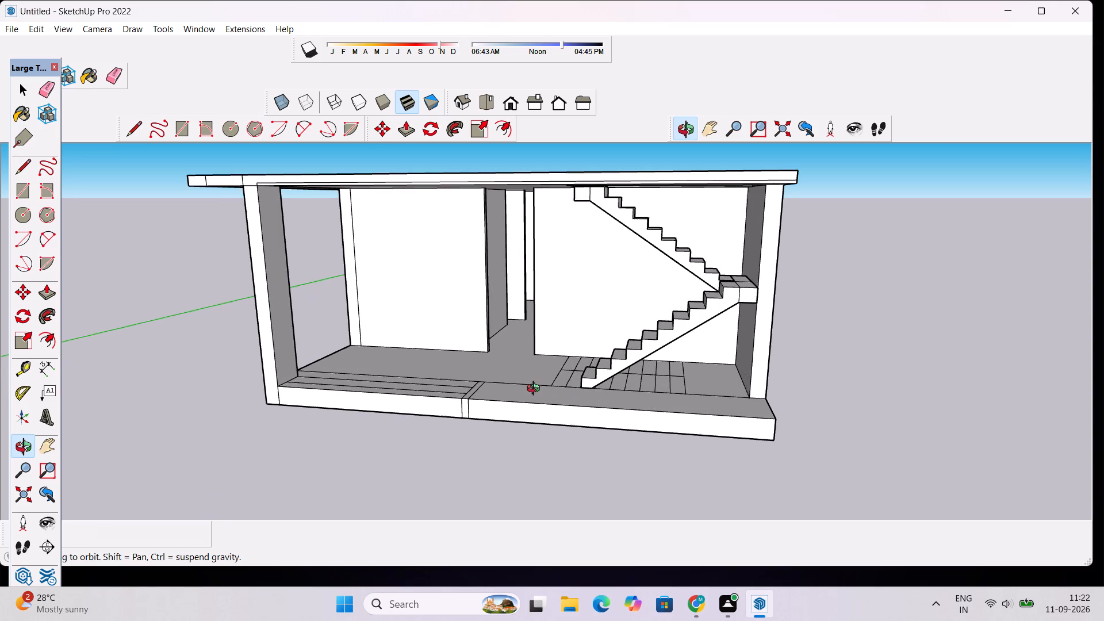
{"action": "left_click_drag", "start_coordinate": [536, 390], "coordinate": [431, 394]}
{"action": "scroll", "coordinate": [507, 362], "scroll_direction": "down", "scroll_amount": 4}
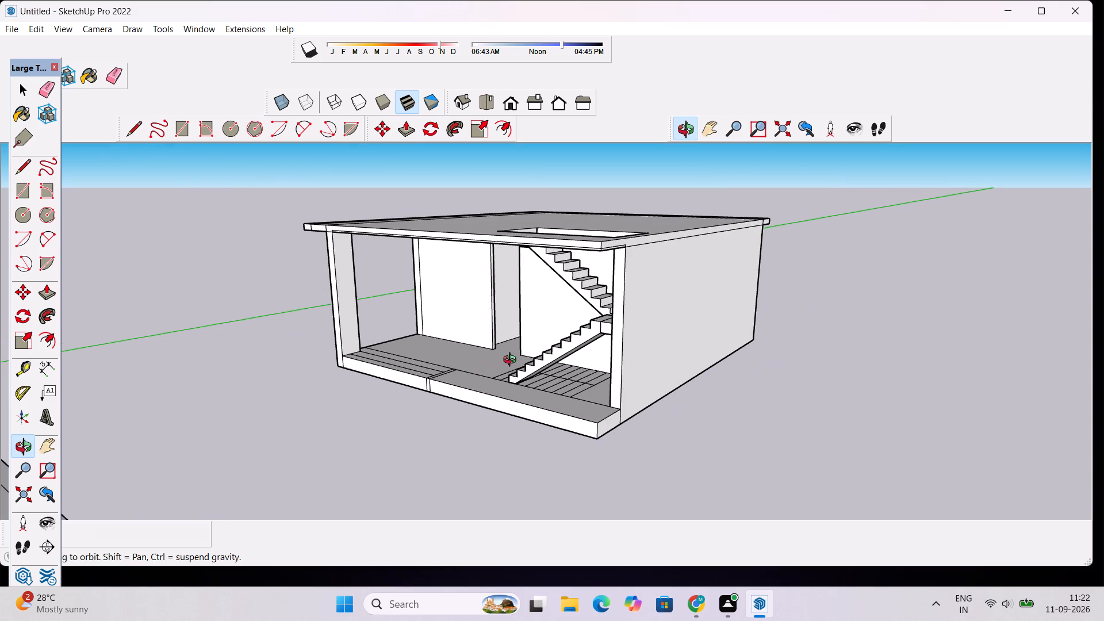
{"action": "left_click_drag", "start_coordinate": [537, 354], "coordinate": [512, 362]}
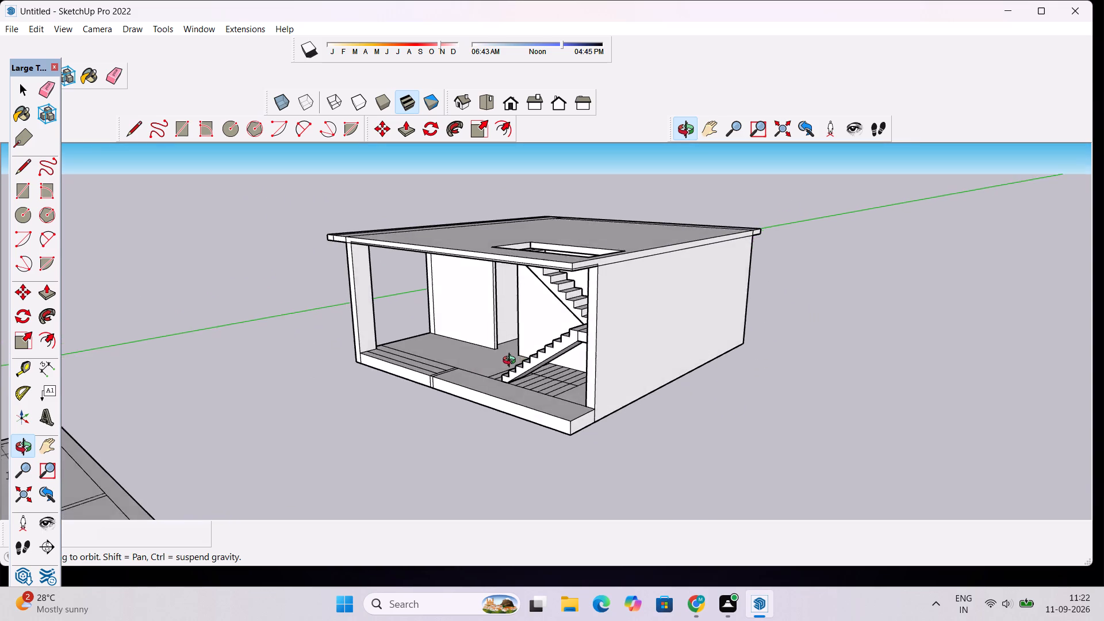
{"action": "left_click_drag", "start_coordinate": [512, 362], "coordinate": [461, 404]}
Mark 1' outward from the stair-side wall corner on the porch plinth and draw a line along the plinth to the porch steps' edge.
{"action": "scroll", "coordinate": [503, 407], "scroll_direction": "up", "scroll_amount": 2}
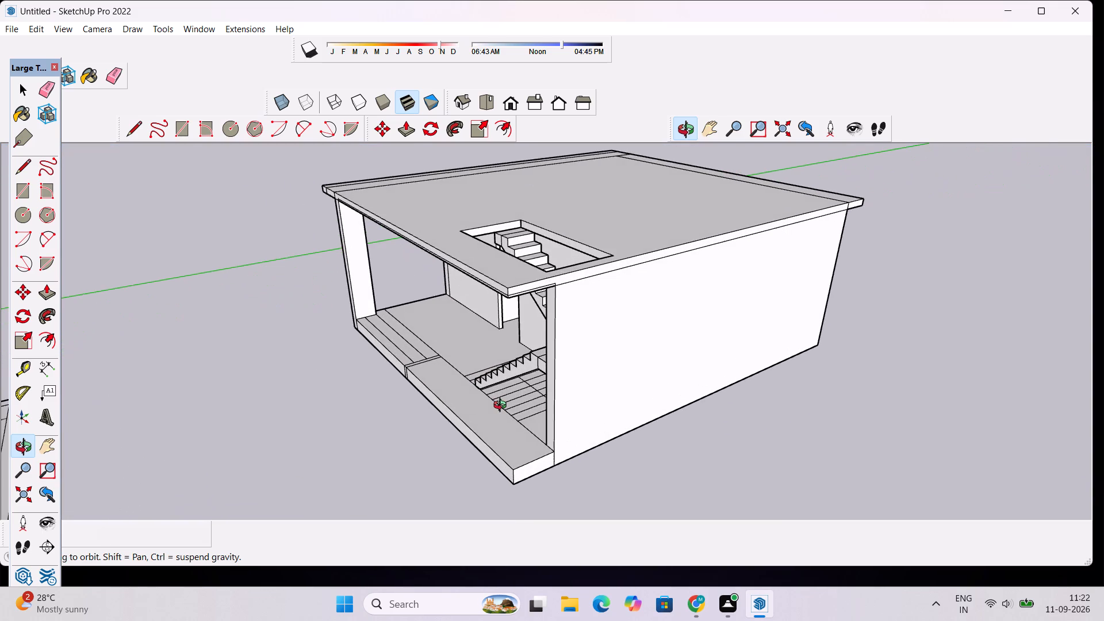
{"action": "scroll", "coordinate": [503, 407], "scroll_direction": "up", "scroll_amount": 3}
{"action": "key", "text": "l"}
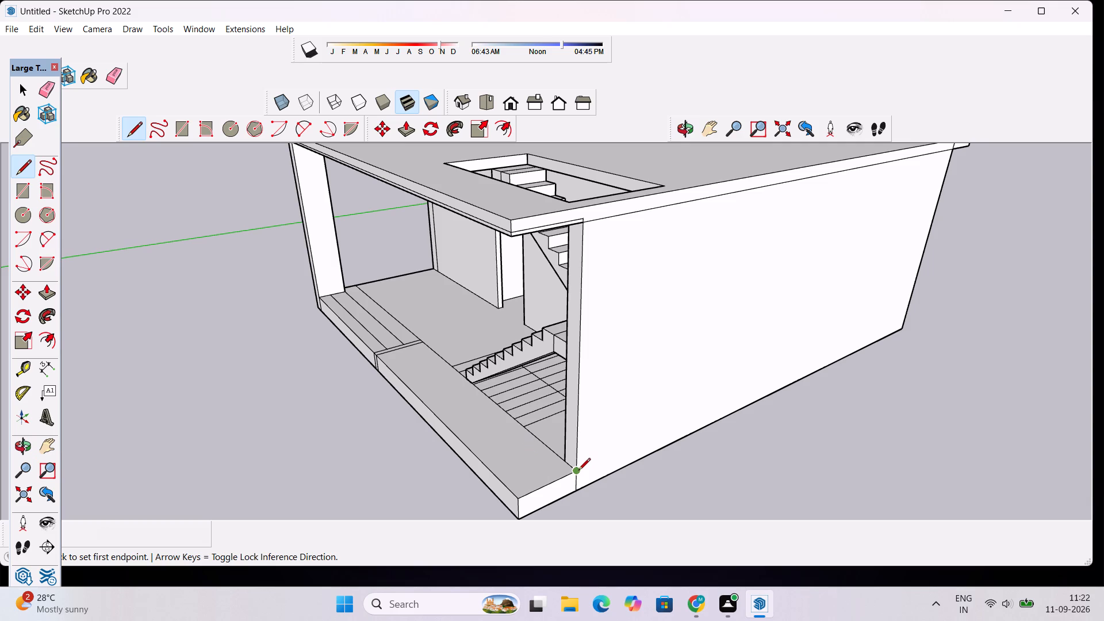
{"action": "left_click", "coordinate": [577, 471]}
{"action": "type", "text": "1'"}
{"action": "key", "text": "Return"}
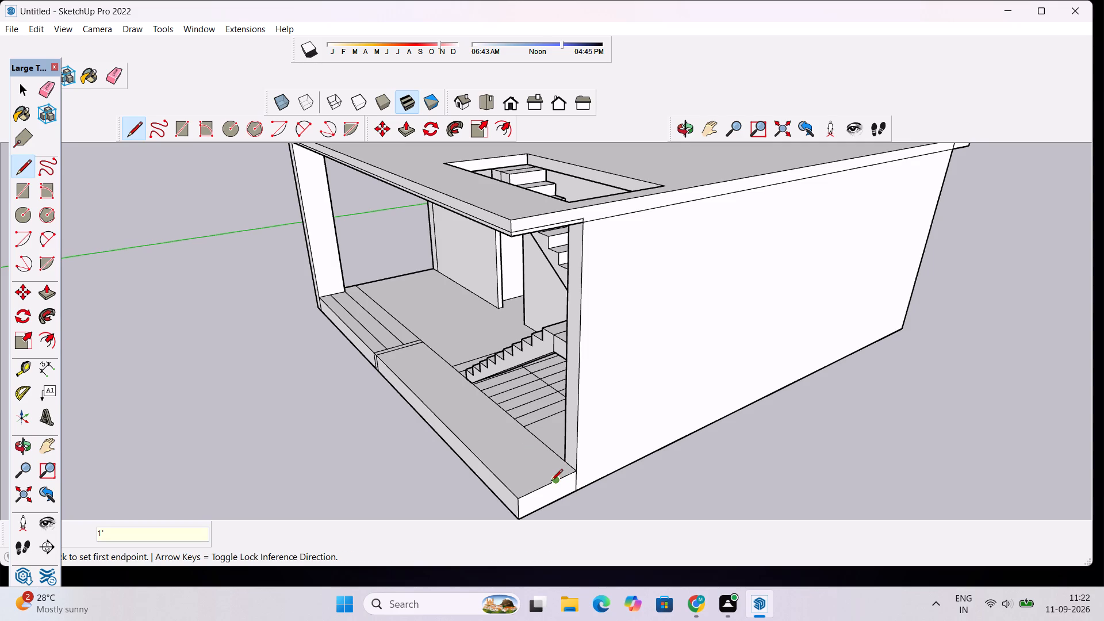
{"action": "left_click", "coordinate": [553, 482]}
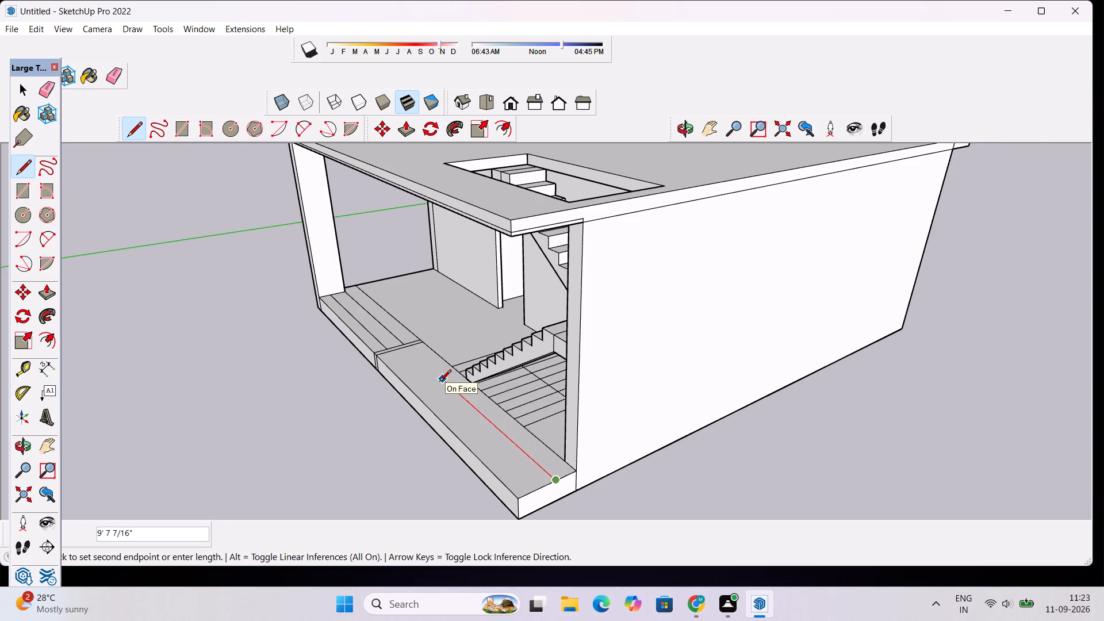
{"action": "scroll", "coordinate": [439, 382], "scroll_direction": "up", "scroll_amount": 4}
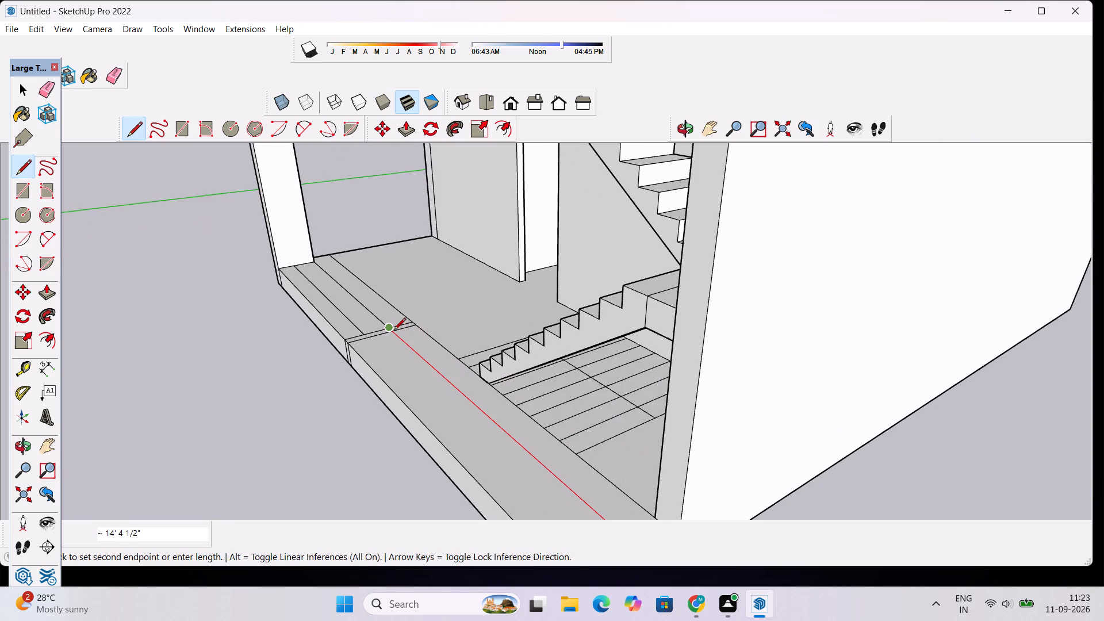
{"action": "scroll", "coordinate": [393, 333], "scroll_direction": "up", "scroll_amount": 4}
{"action": "left_click", "coordinate": [393, 333]}
{"action": "scroll", "coordinate": [393, 333], "scroll_direction": "down", "scroll_amount": 3}
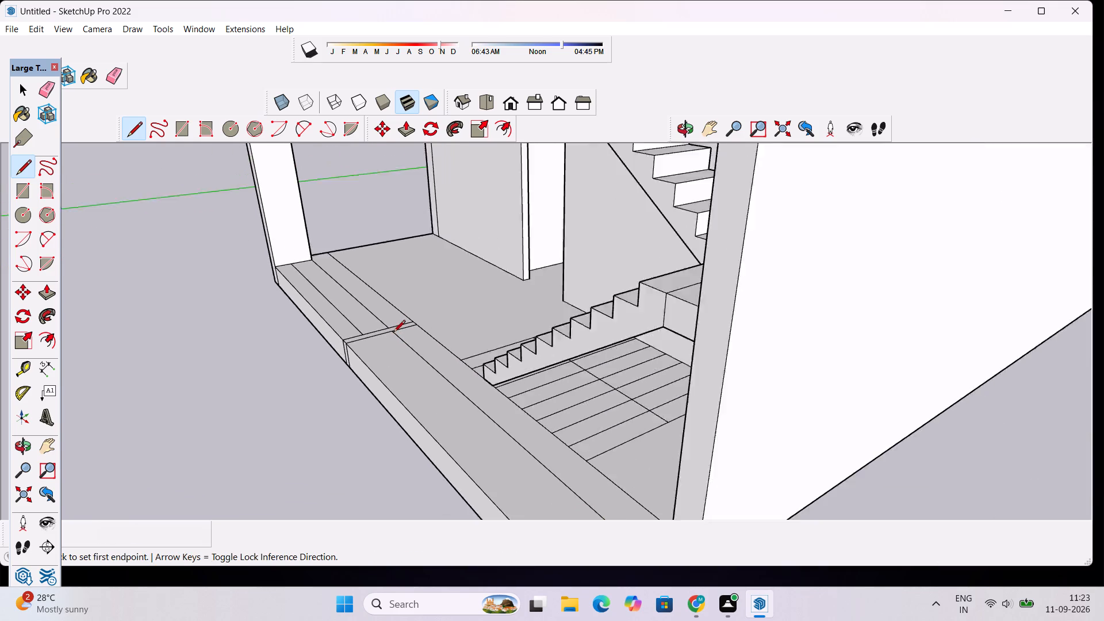
Examine the divided plinth, the staircase and the front of the house from several angles.
{"action": "scroll", "coordinate": [393, 333], "scroll_direction": "down", "scroll_amount": 10}
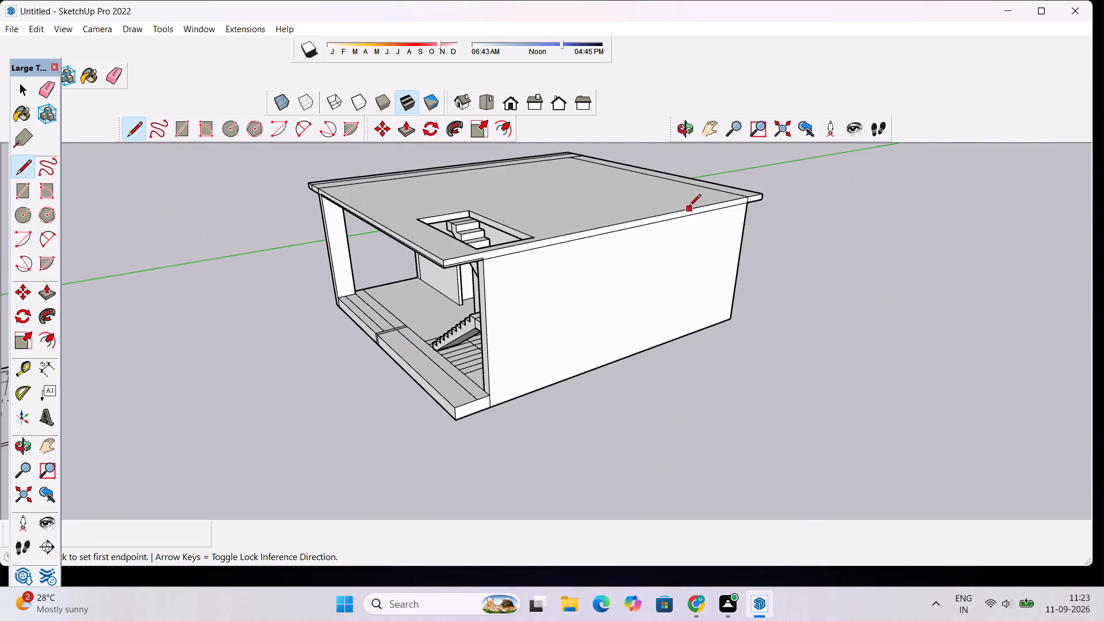
{"action": "left_click", "coordinate": [690, 129]}
{"action": "left_click_drag", "start_coordinate": [547, 282], "coordinate": [723, 277]}
{"action": "scroll", "coordinate": [685, 306], "scroll_direction": "down", "scroll_amount": 4}
{"action": "left_click_drag", "start_coordinate": [495, 418], "coordinate": [534, 370]}
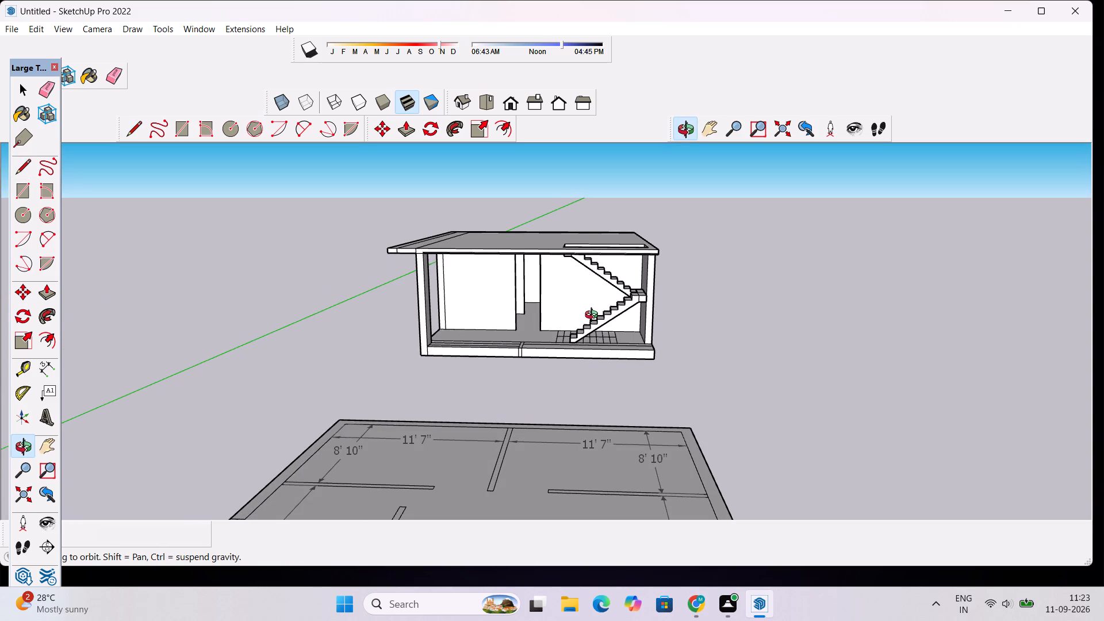
{"action": "scroll", "coordinate": [594, 316], "scroll_direction": "down", "scroll_amount": 2}
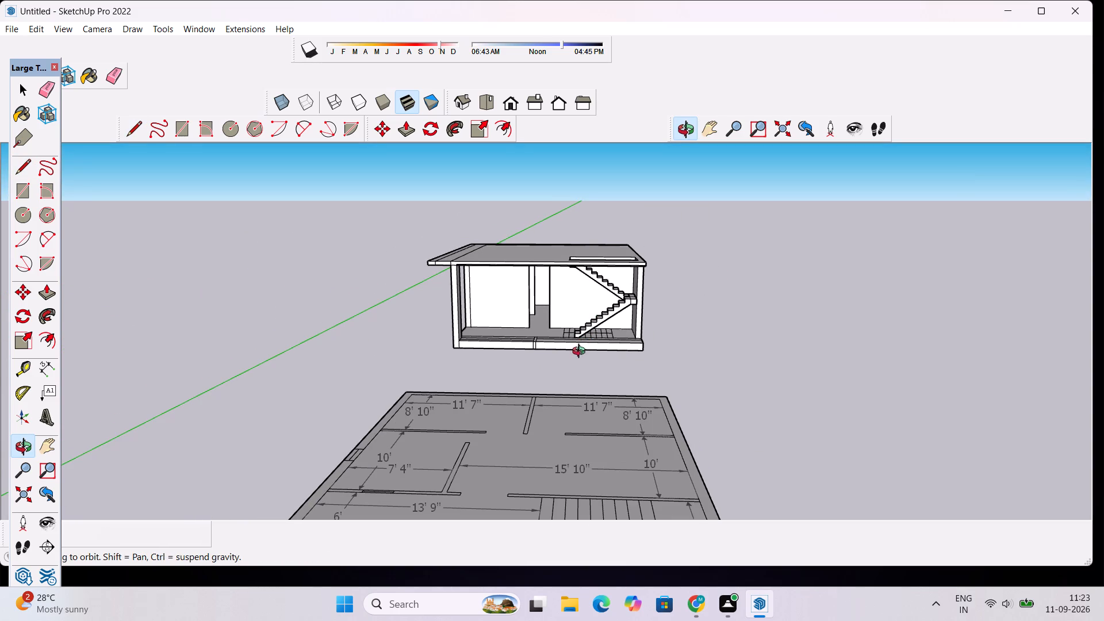
{"action": "scroll", "coordinate": [572, 299], "scroll_direction": "up", "scroll_amount": 4}
{"action": "left_click_drag", "start_coordinate": [575, 293], "coordinate": [568, 326]}
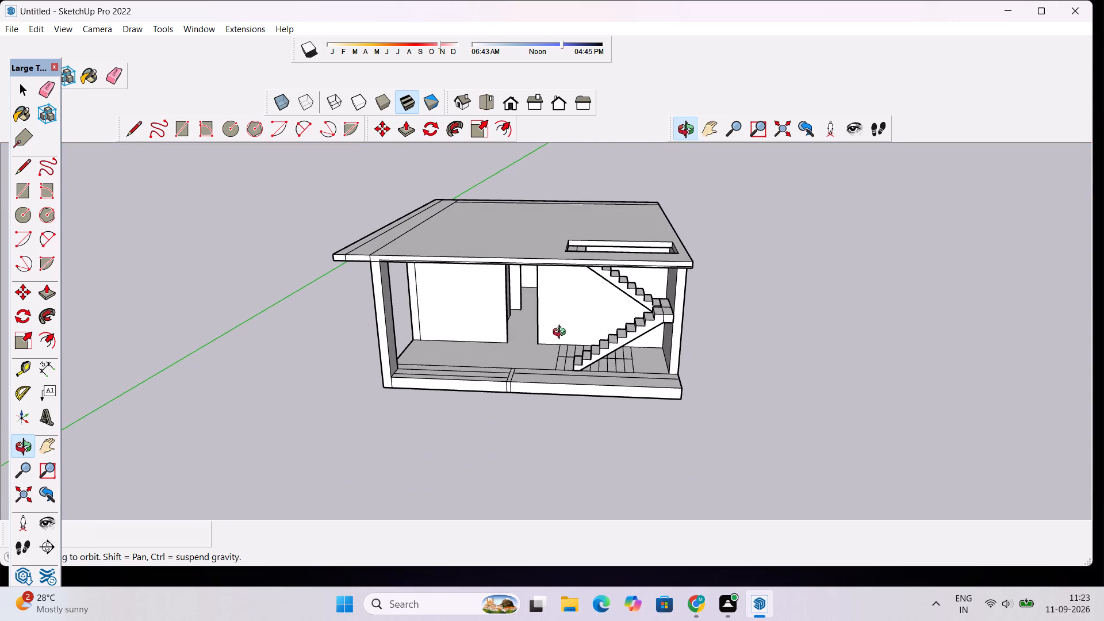
{"action": "scroll", "coordinate": [547, 353], "scroll_direction": "up", "scroll_amount": 4}
{"action": "left_click_drag", "start_coordinate": [563, 333], "coordinate": [549, 370]}
{"action": "scroll", "coordinate": [546, 375], "scroll_direction": "down", "scroll_amount": 4}
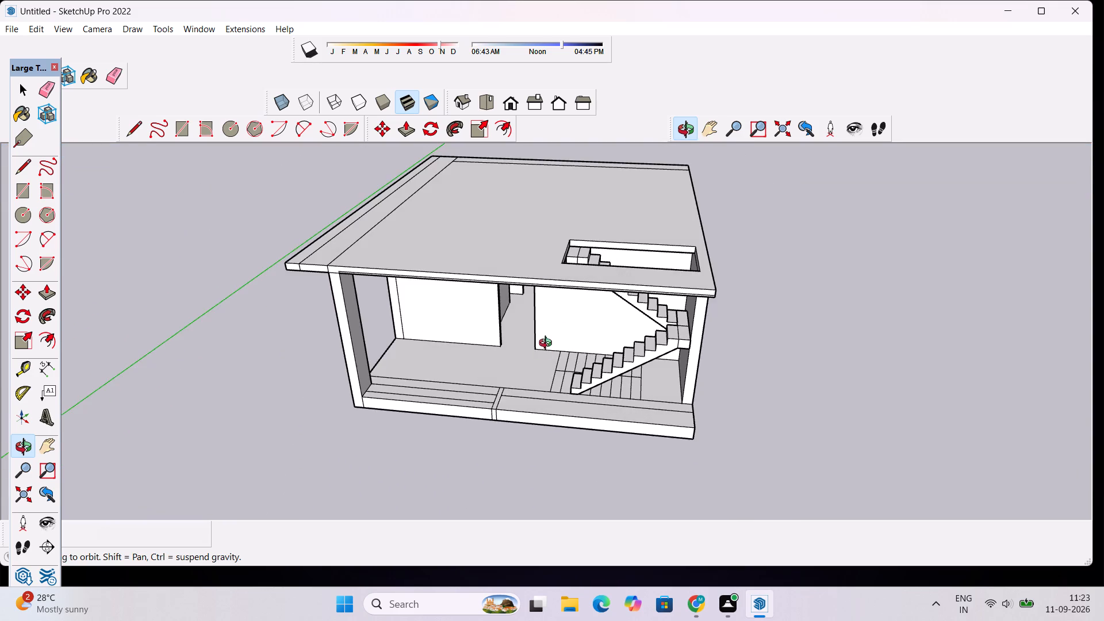
{"action": "scroll", "coordinate": [565, 307], "scroll_direction": "up", "scroll_amount": 4}
{"action": "scroll", "coordinate": [513, 425], "scroll_direction": "up", "scroll_amount": 5}
{"action": "left_click_drag", "start_coordinate": [646, 351], "coordinate": [540, 359]}
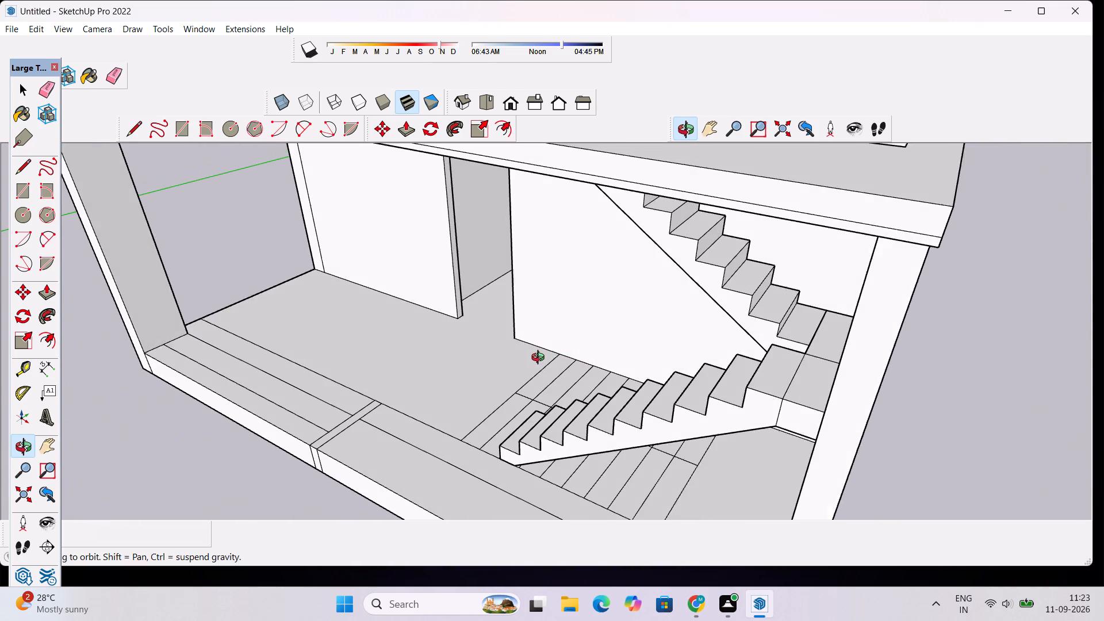
{"action": "left_click_drag", "start_coordinate": [540, 359], "coordinate": [540, 359]}
{"action": "scroll", "coordinate": [535, 350], "scroll_direction": "down", "scroll_amount": 6}
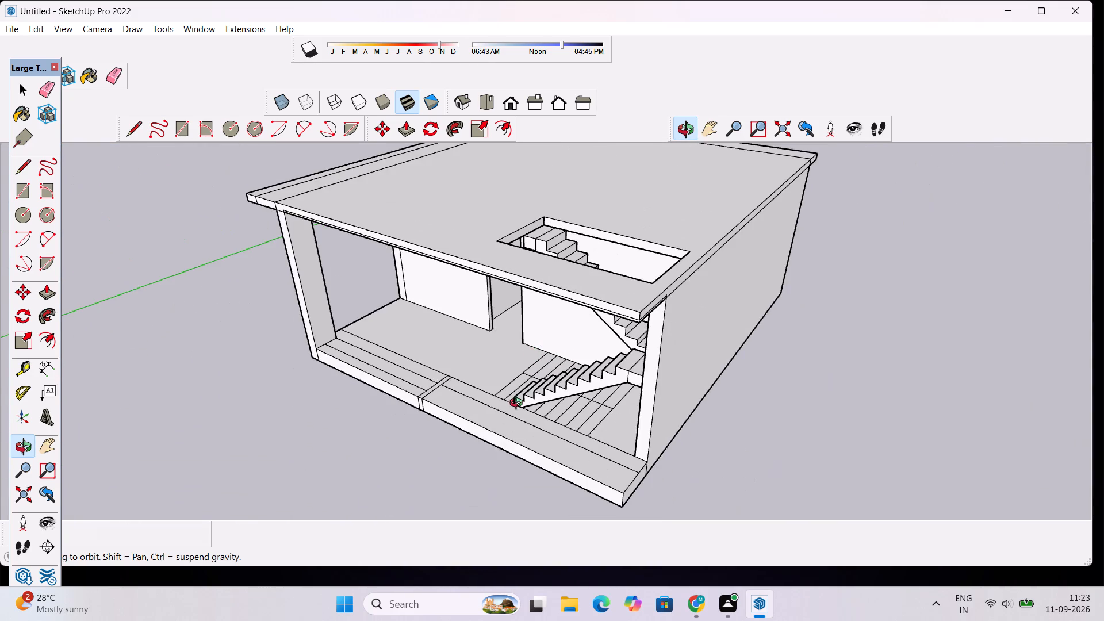
Push/Pull the 1' wide plinth strip in front of the staircase up 10' to the roof slab's underside, forming a front wall.
{"action": "scroll", "coordinate": [516, 411], "scroll_direction": "up", "scroll_amount": 7}
{"action": "key", "text": "space"}
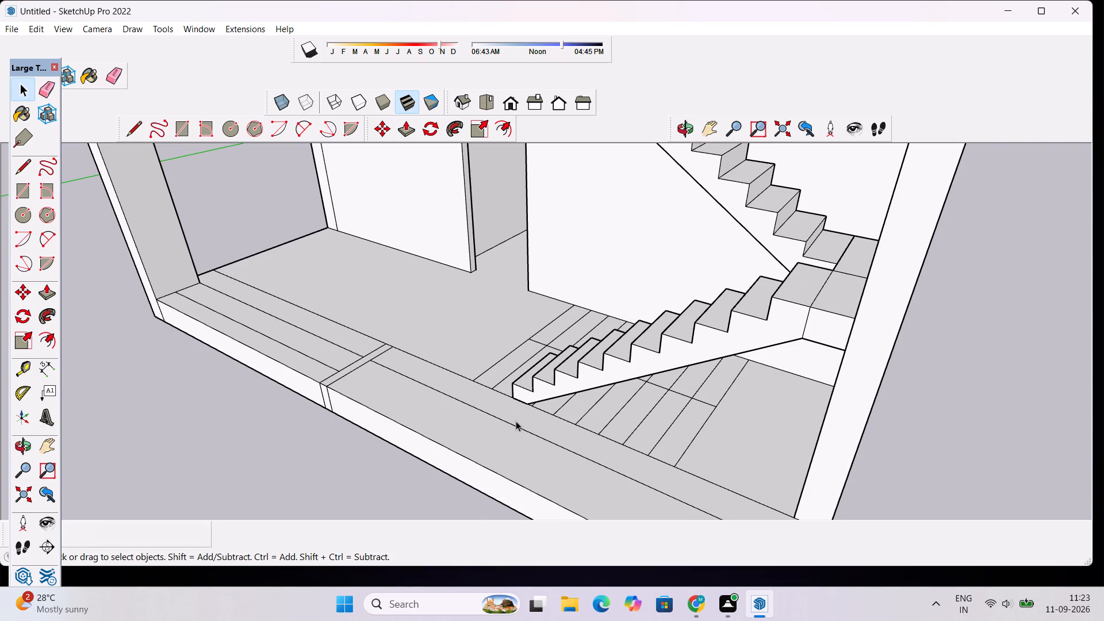
{"action": "left_click", "coordinate": [519, 424]}
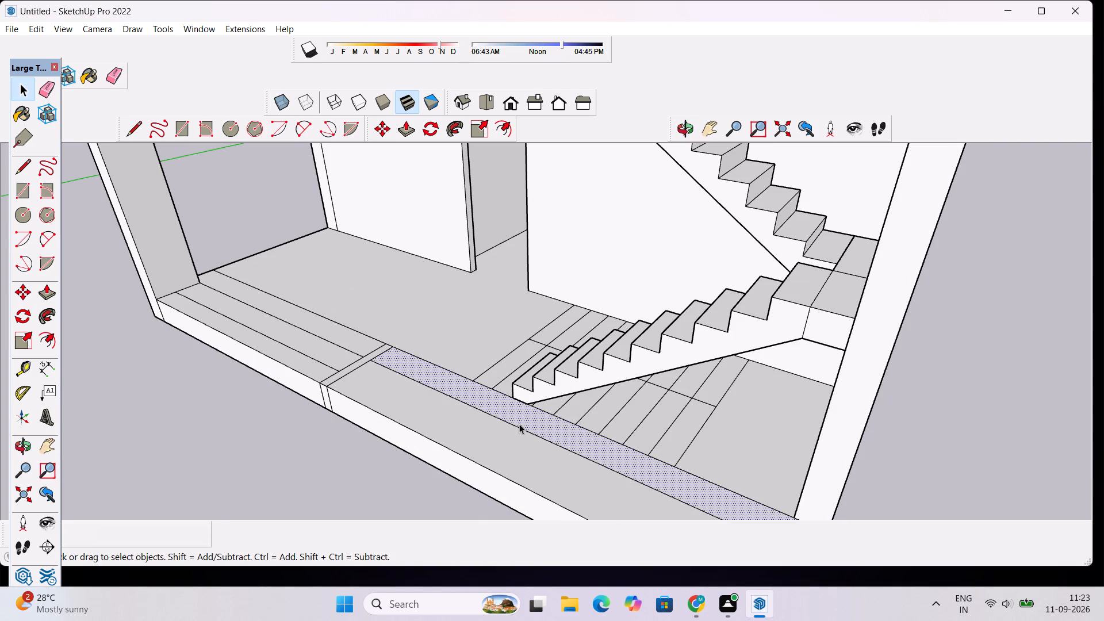
{"action": "key", "text": "p"}
{"action": "left_click", "coordinate": [519, 424]}
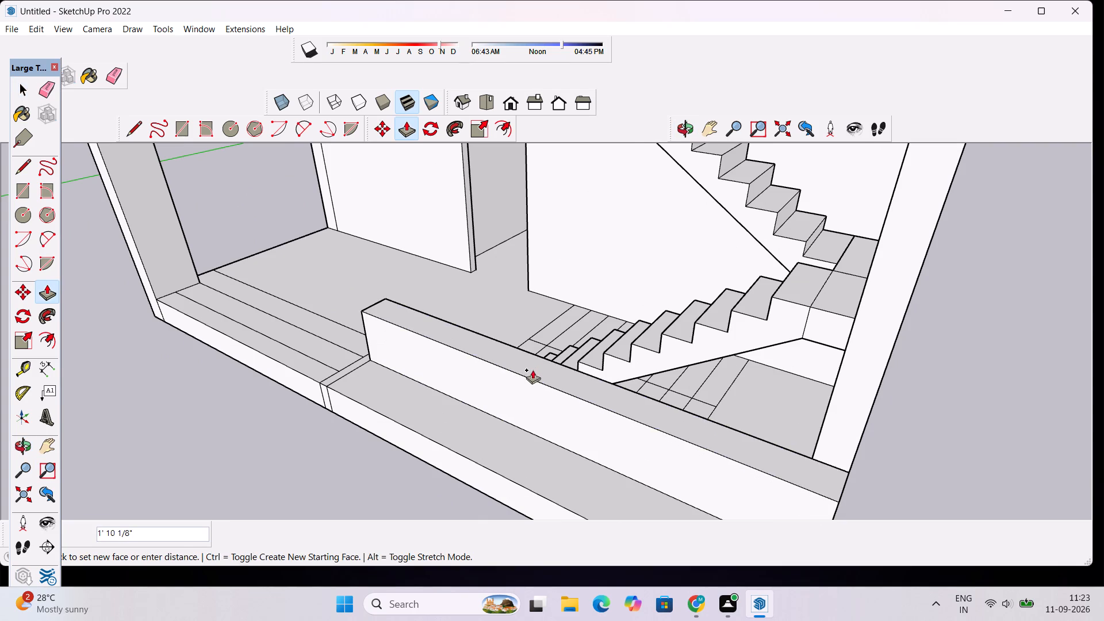
{"action": "scroll", "coordinate": [534, 374], "scroll_direction": "down", "scroll_amount": 2}
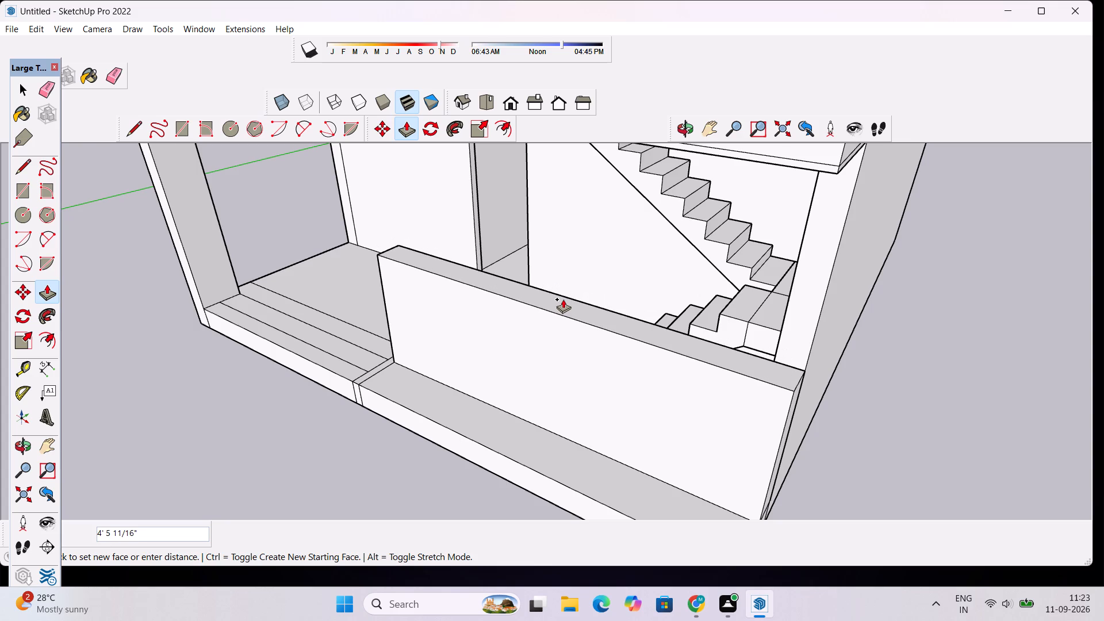
{"action": "scroll", "coordinate": [563, 306], "scroll_direction": "down", "scroll_amount": 2}
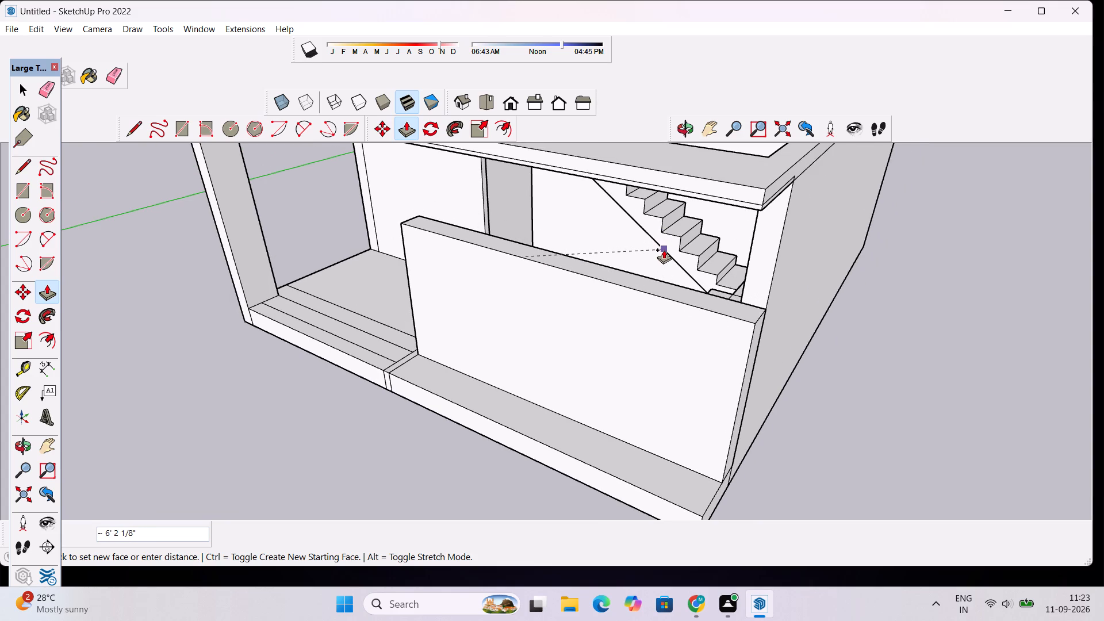
{"action": "scroll", "coordinate": [662, 261], "scroll_direction": "down", "scroll_amount": 1}
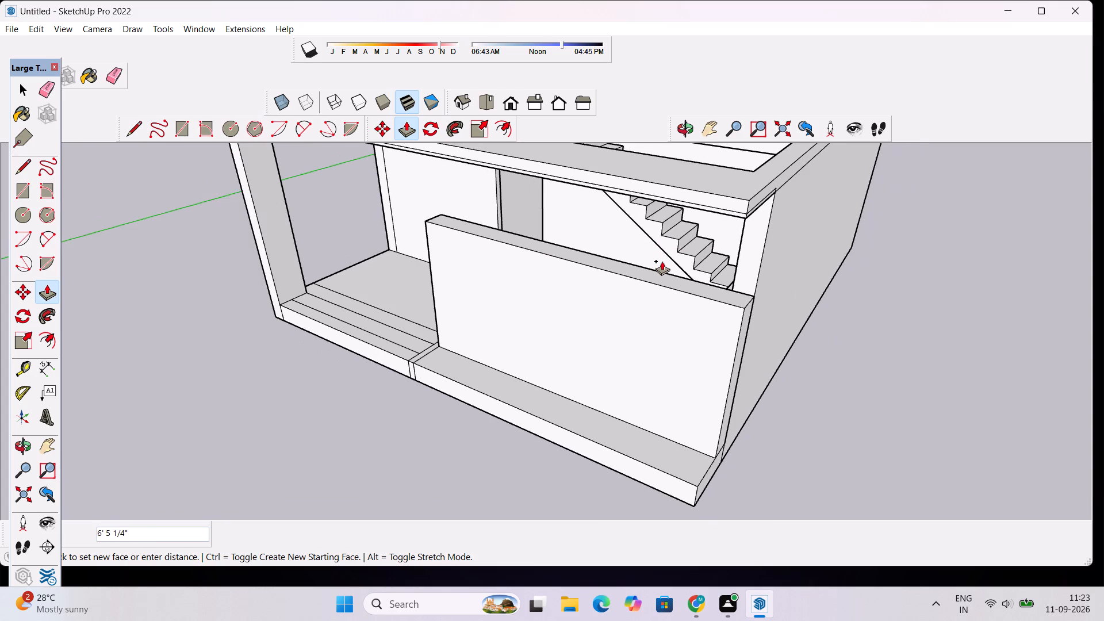
{"action": "scroll", "coordinate": [662, 261], "scroll_direction": "up", "scroll_amount": 2}
{"action": "scroll", "coordinate": [662, 261], "scroll_direction": "down", "scroll_amount": 2}
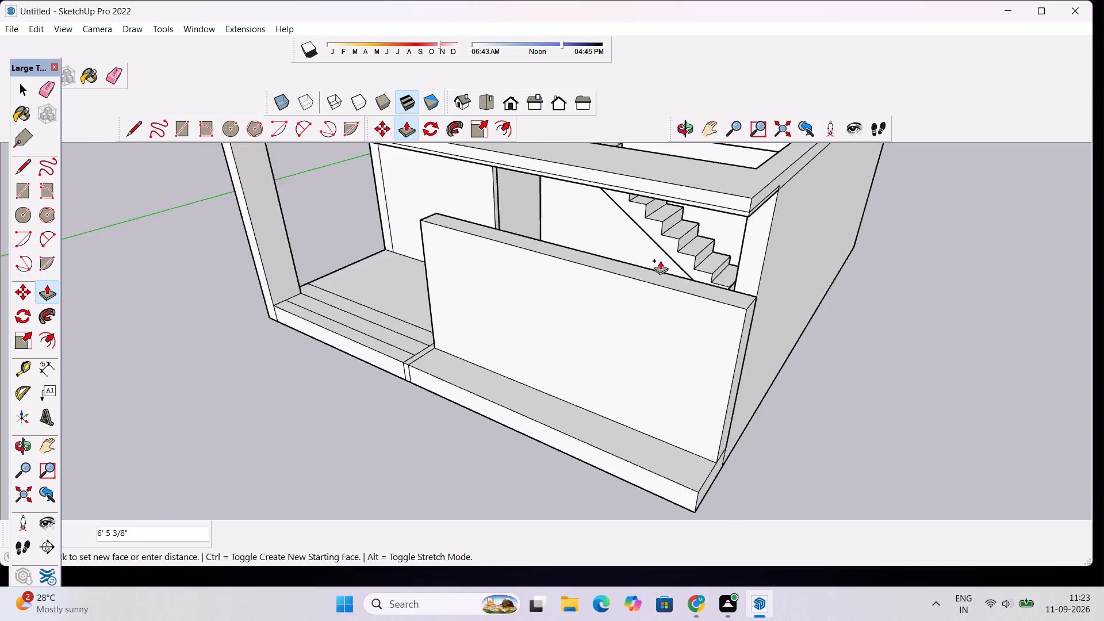
{"action": "scroll", "coordinate": [660, 260], "scroll_direction": "down", "scroll_amount": 4}
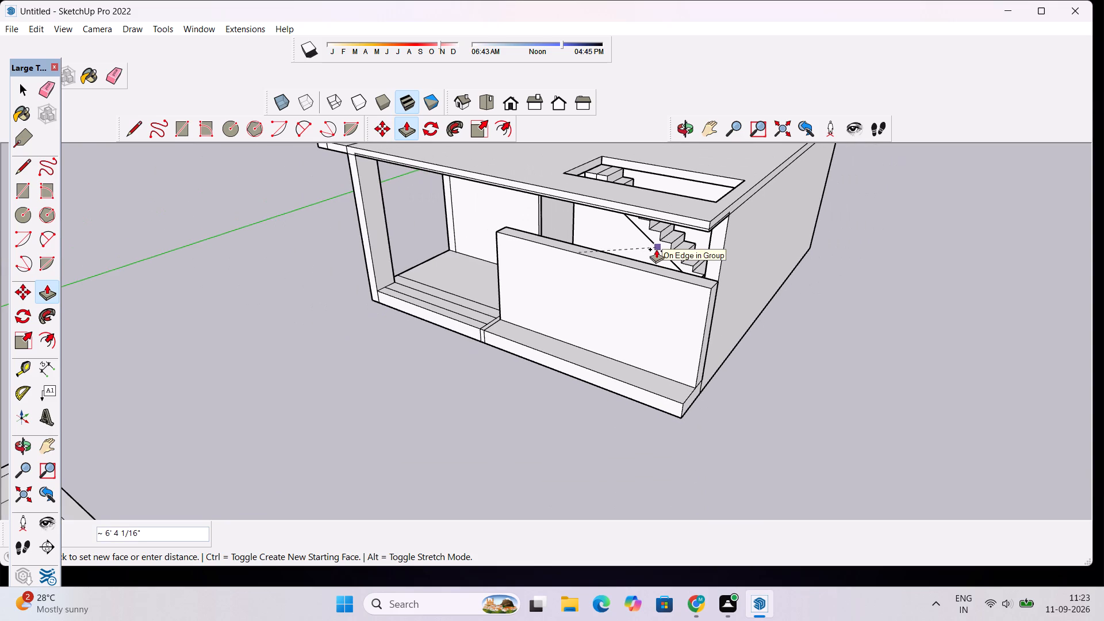
{"action": "scroll", "coordinate": [662, 241], "scroll_direction": "down", "scroll_amount": 3}
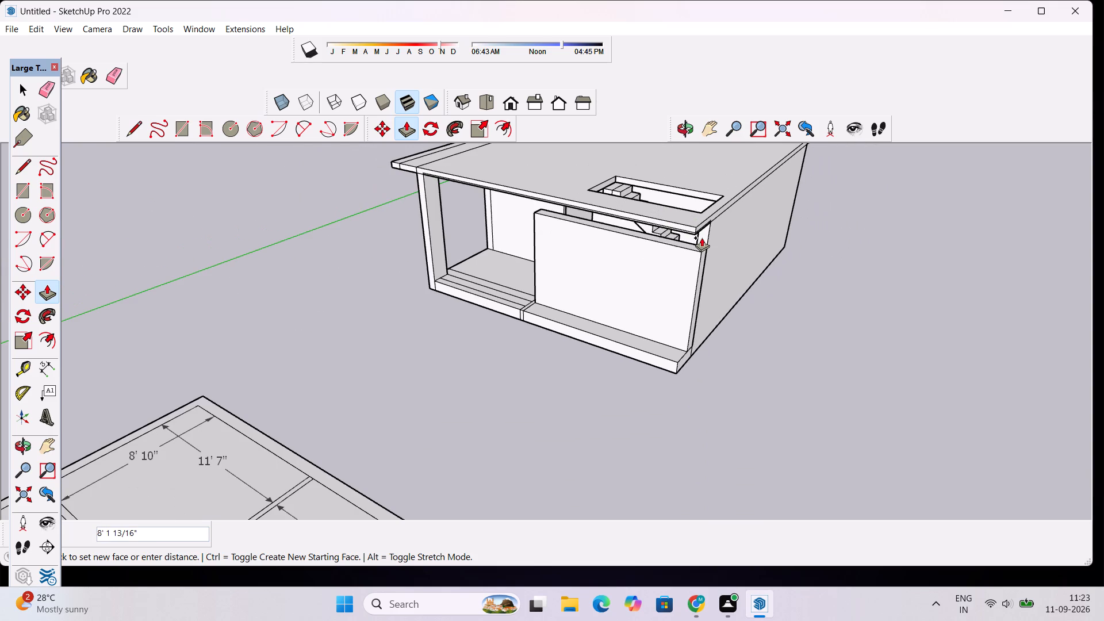
{"action": "scroll", "coordinate": [700, 235], "scroll_direction": "up", "scroll_amount": 9}
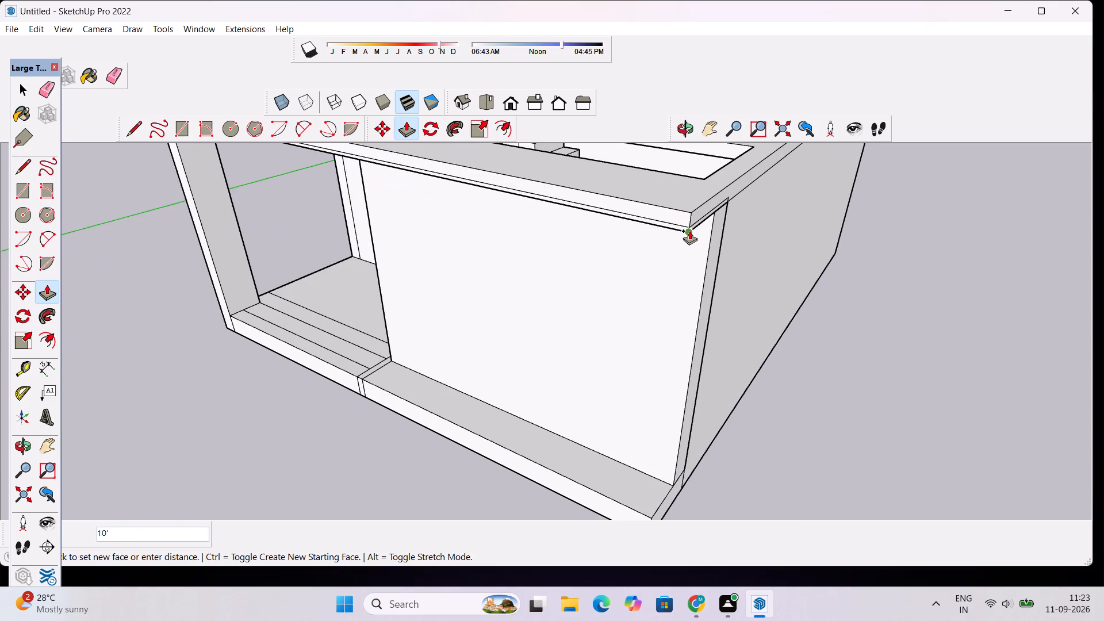
{"action": "left_click", "coordinate": [689, 231]}
Examine the new front wall, its junction with the roof slab, and the open porch side from the front and from above.
{"action": "scroll", "coordinate": [641, 243], "scroll_direction": "down", "scroll_amount": 6}
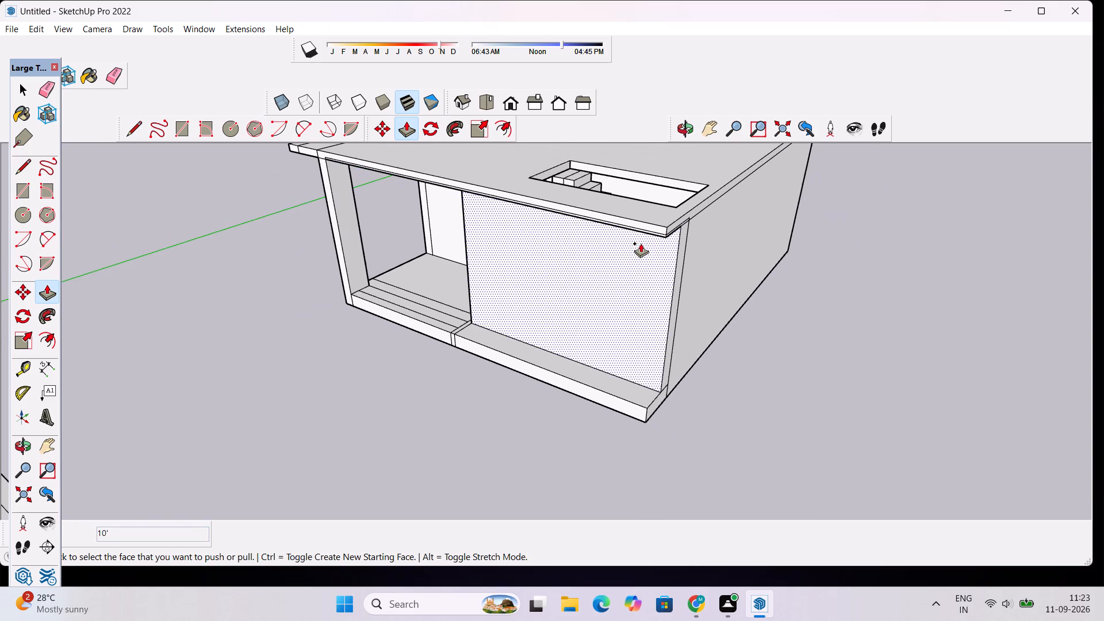
{"action": "left_click", "coordinate": [688, 132]}
{"action": "left_click_drag", "start_coordinate": [585, 269], "coordinate": [831, 149]}
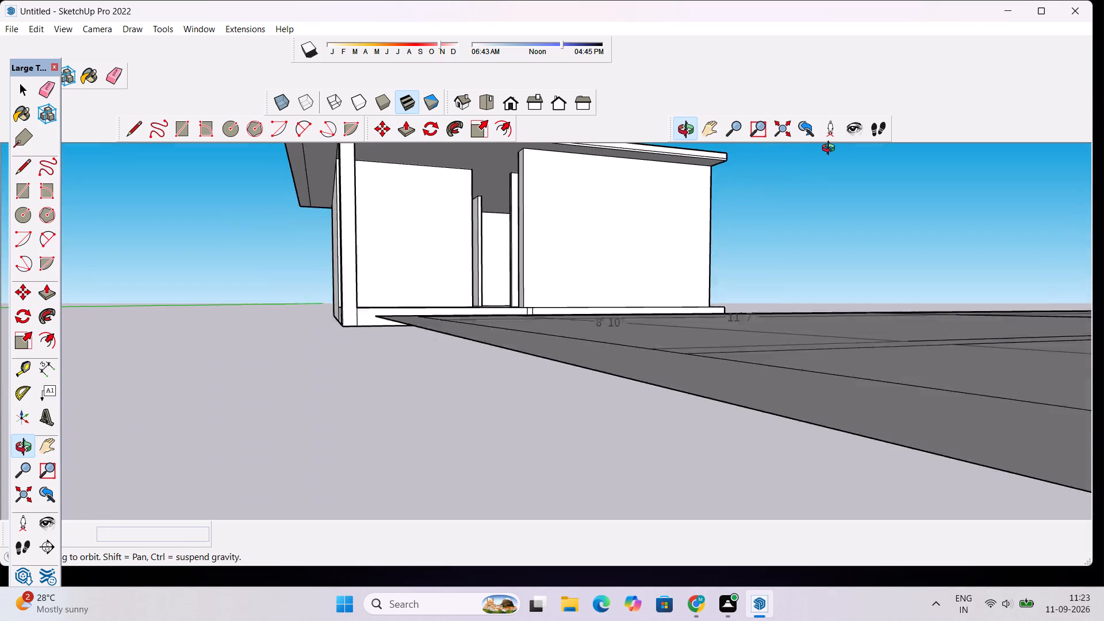
{"action": "left_click_drag", "start_coordinate": [831, 149], "coordinate": [799, 168]}
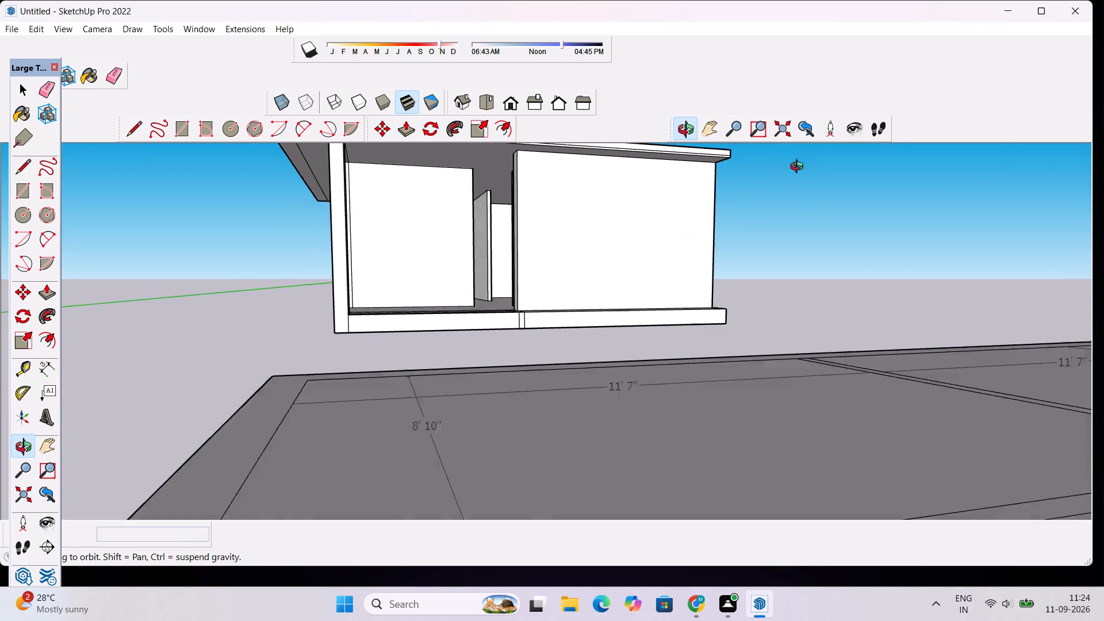
{"action": "left_click_drag", "start_coordinate": [799, 168], "coordinate": [680, 281]}
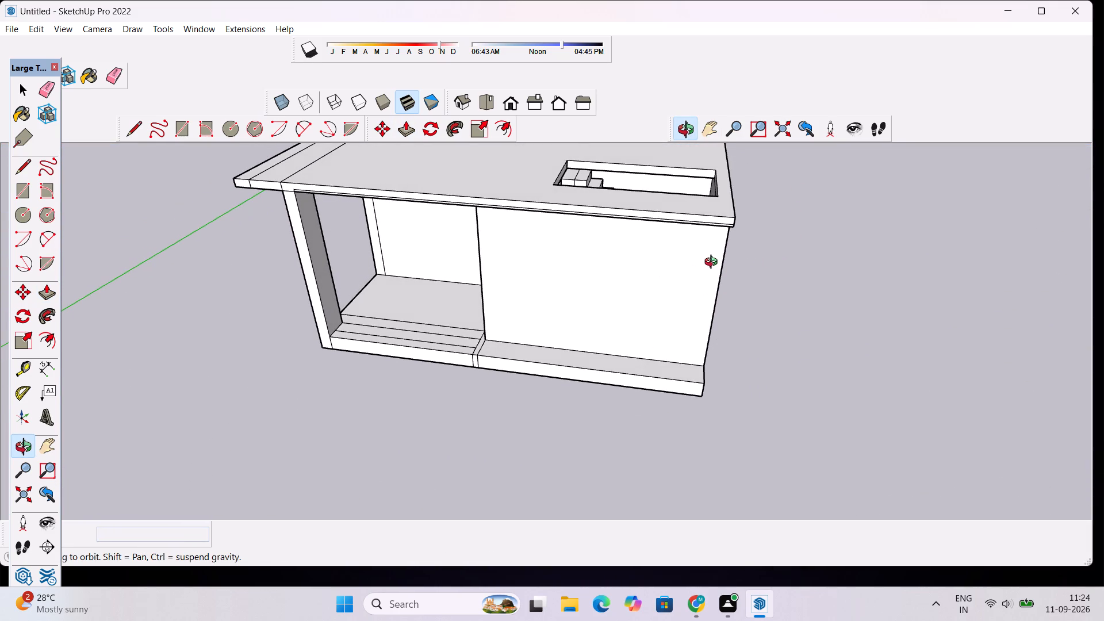
{"action": "scroll", "coordinate": [714, 263], "scroll_direction": "down", "scroll_amount": 4}
{"action": "scroll", "coordinate": [763, 263], "scroll_direction": "up", "scroll_amount": 4}
{"action": "left_click_drag", "start_coordinate": [523, 246], "coordinate": [573, 311]}
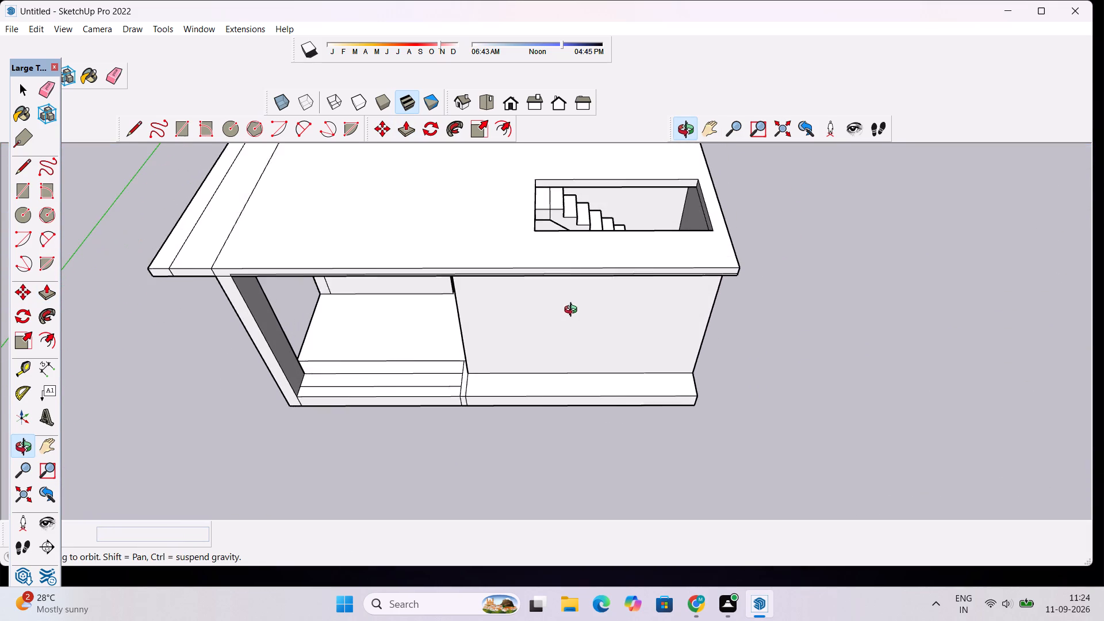
{"action": "left_click_drag", "start_coordinate": [573, 311], "coordinate": [573, 312]}
{"action": "scroll", "coordinate": [505, 293], "scroll_direction": "up", "scroll_amount": 3}
{"action": "left_click_drag", "start_coordinate": [433, 283], "coordinate": [480, 173]}
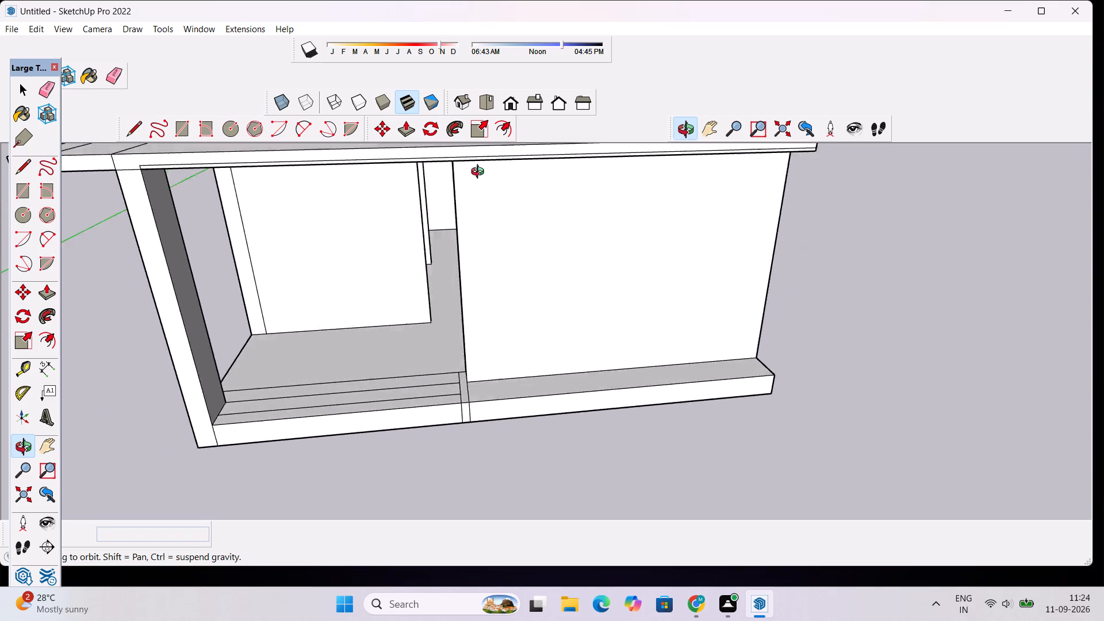
{"action": "left_click_drag", "start_coordinate": [480, 173], "coordinate": [658, 135]}
{"action": "scroll", "coordinate": [666, 234], "scroll_direction": "down", "scroll_amount": 4}
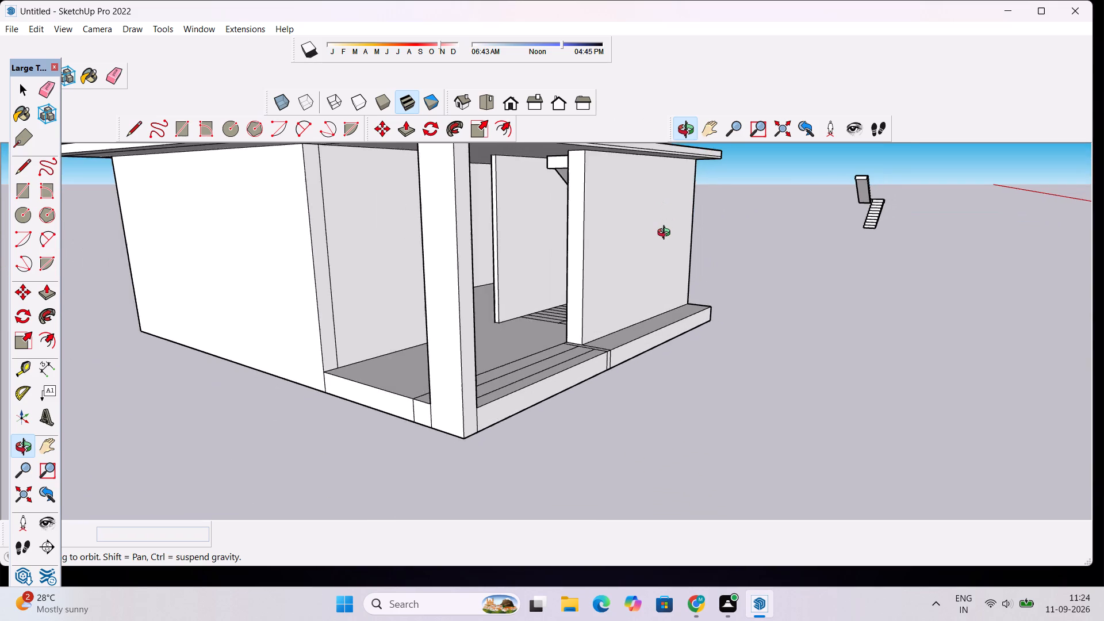
Examine the front wall, the porch opening and the roof slab's overhang from above, the front and below.
{"action": "scroll", "coordinate": [666, 234], "scroll_direction": "down", "scroll_amount": 2}
{"action": "left_click_drag", "start_coordinate": [716, 231], "coordinate": [577, 251]}
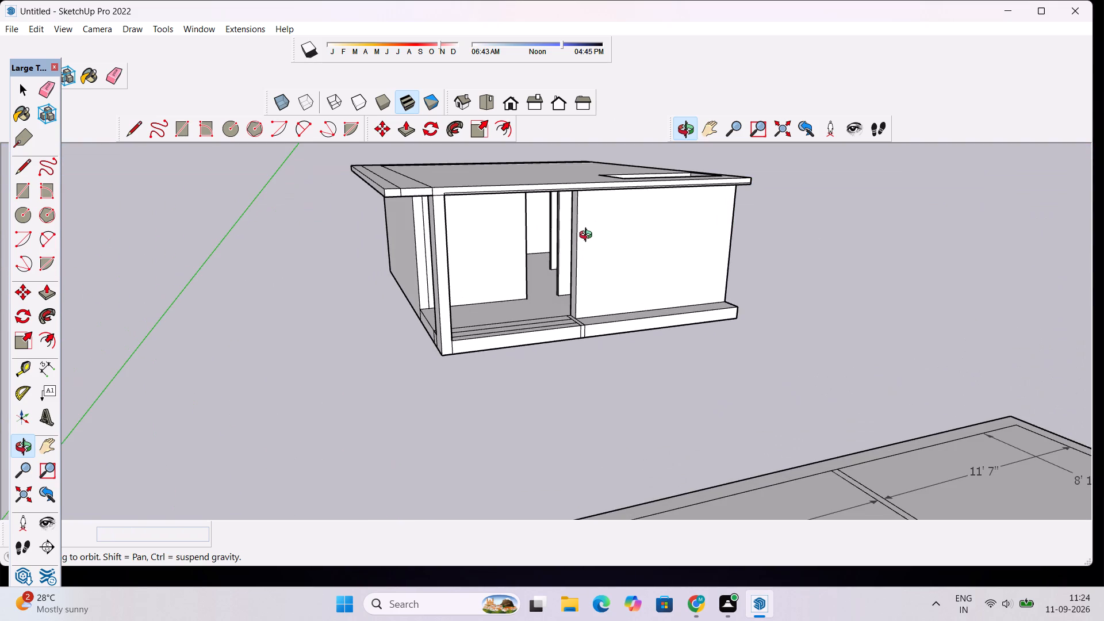
{"action": "scroll", "coordinate": [588, 226], "scroll_direction": "down", "scroll_amount": 3}
{"action": "scroll", "coordinate": [528, 190], "scroll_direction": "up", "scroll_amount": 3}
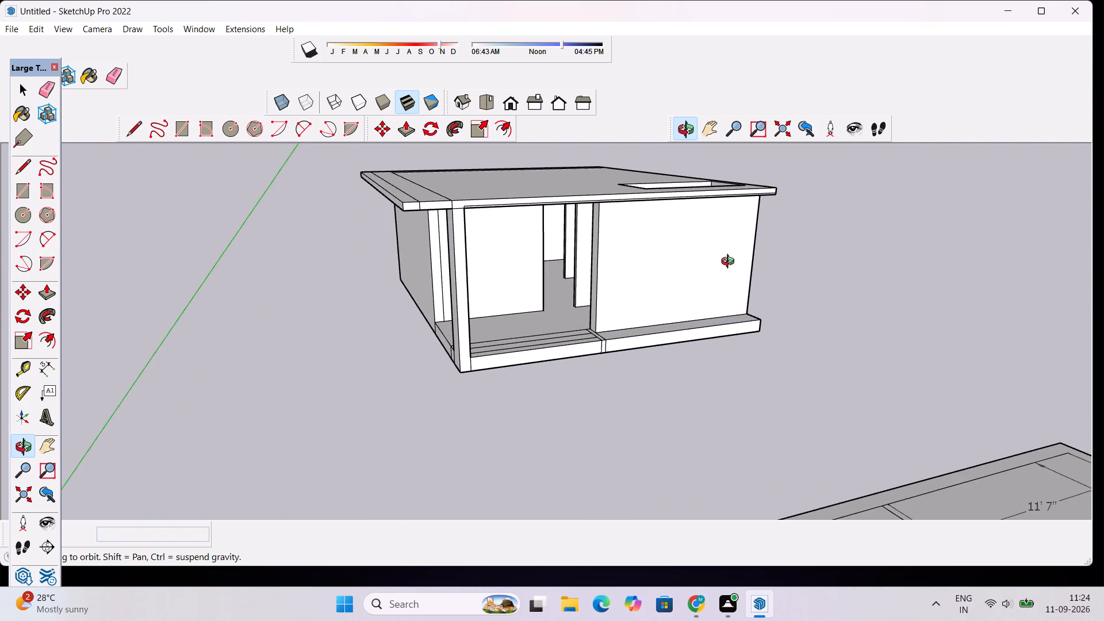
{"action": "left_click_drag", "start_coordinate": [765, 262], "coordinate": [656, 397]}
{"action": "scroll", "coordinate": [616, 333], "scroll_direction": "up", "scroll_amount": 4}
{"action": "left_click_drag", "start_coordinate": [538, 339], "coordinate": [588, 219]}
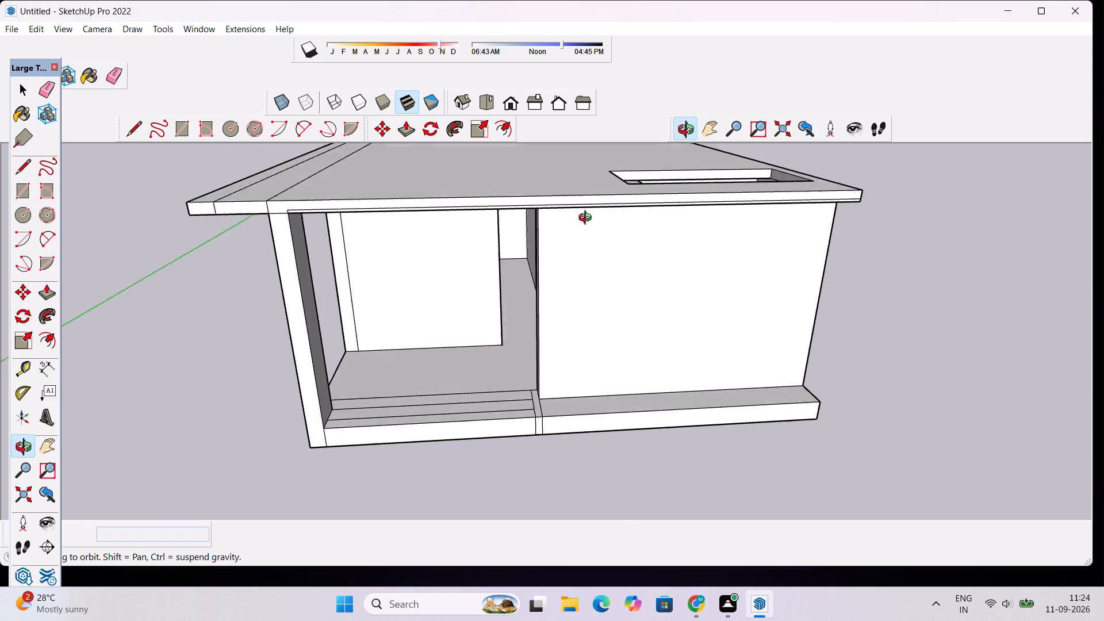
{"action": "left_click_drag", "start_coordinate": [588, 219], "coordinate": [609, 190]}
{"action": "scroll", "coordinate": [588, 287], "scroll_direction": "down", "scroll_amount": 10}
{"action": "left_click_drag", "start_coordinate": [568, 331], "coordinate": [570, 236]}
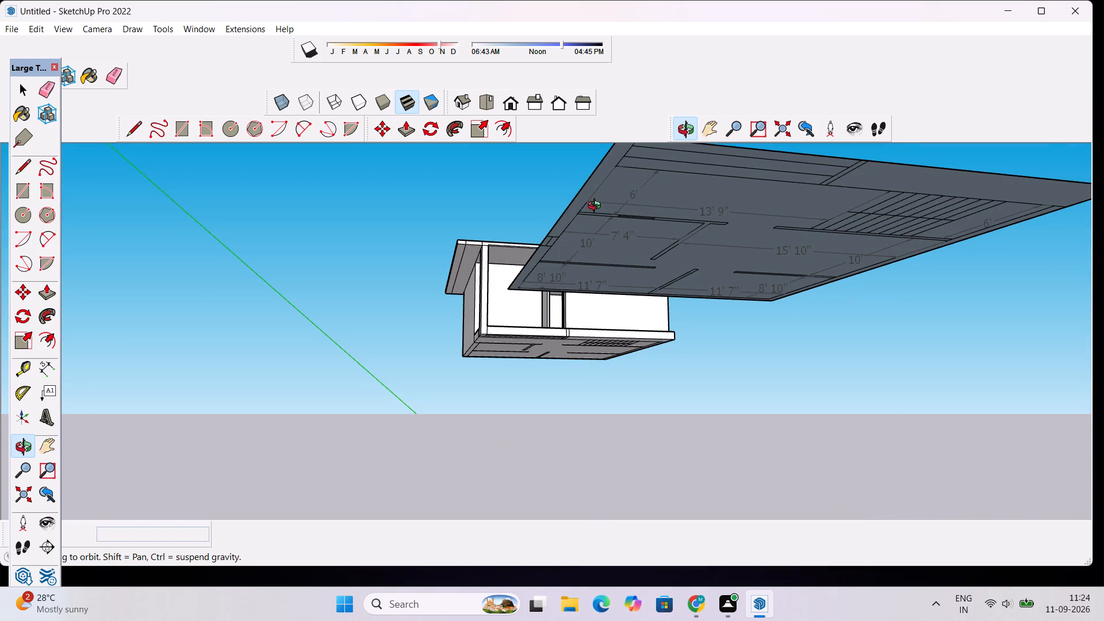
Draw a 1' 9" line under the roof slab from the front wall's top corner to the slab's edge, continued 6" up the edge face.
{"action": "scroll", "coordinate": [561, 201], "scroll_direction": "up", "scroll_amount": 9}
{"action": "left_click_drag", "start_coordinate": [561, 201], "coordinate": [563, 240]}
{"action": "scroll", "coordinate": [573, 219], "scroll_direction": "up", "scroll_amount": 7}
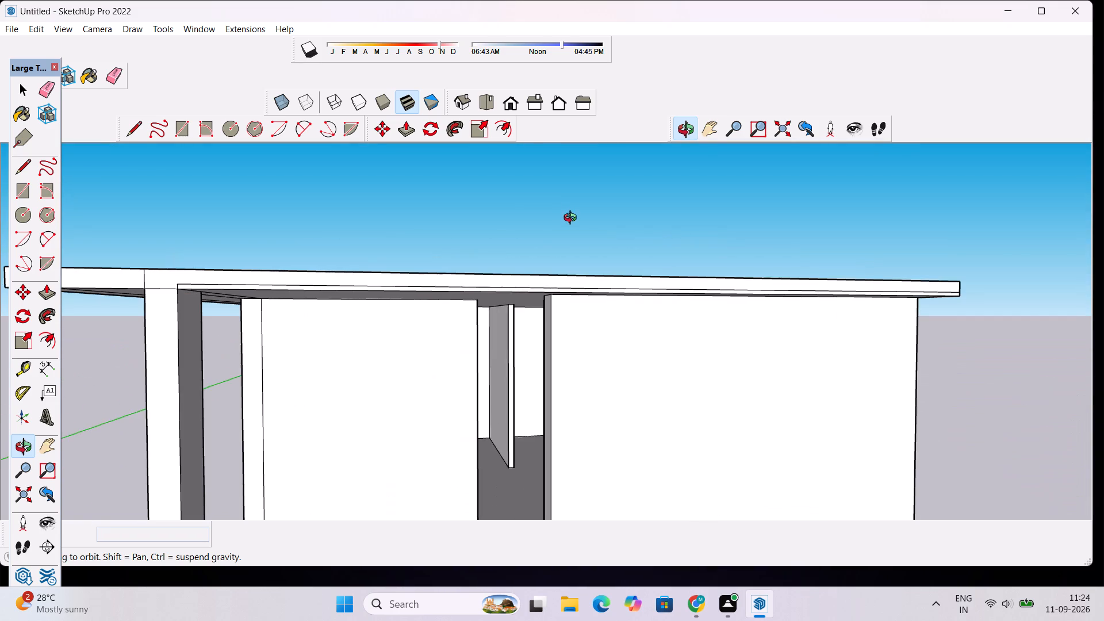
{"action": "left_click_drag", "start_coordinate": [574, 278], "coordinate": [561, 217]}
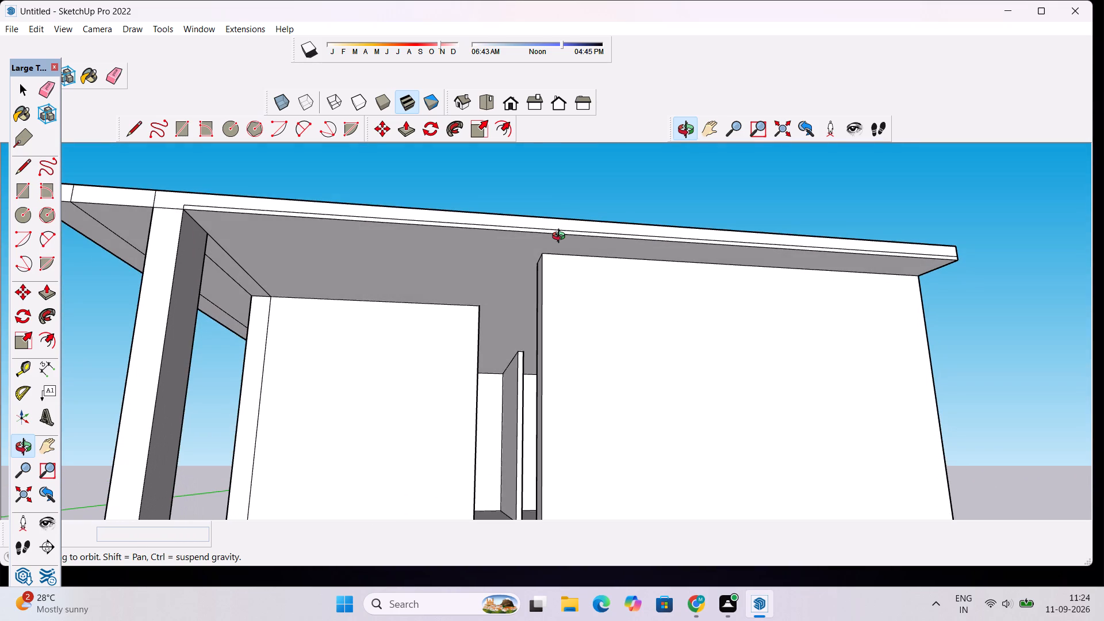
{"action": "key", "text": "l"}
{"action": "scroll", "coordinate": [561, 247], "scroll_direction": "up", "scroll_amount": 6}
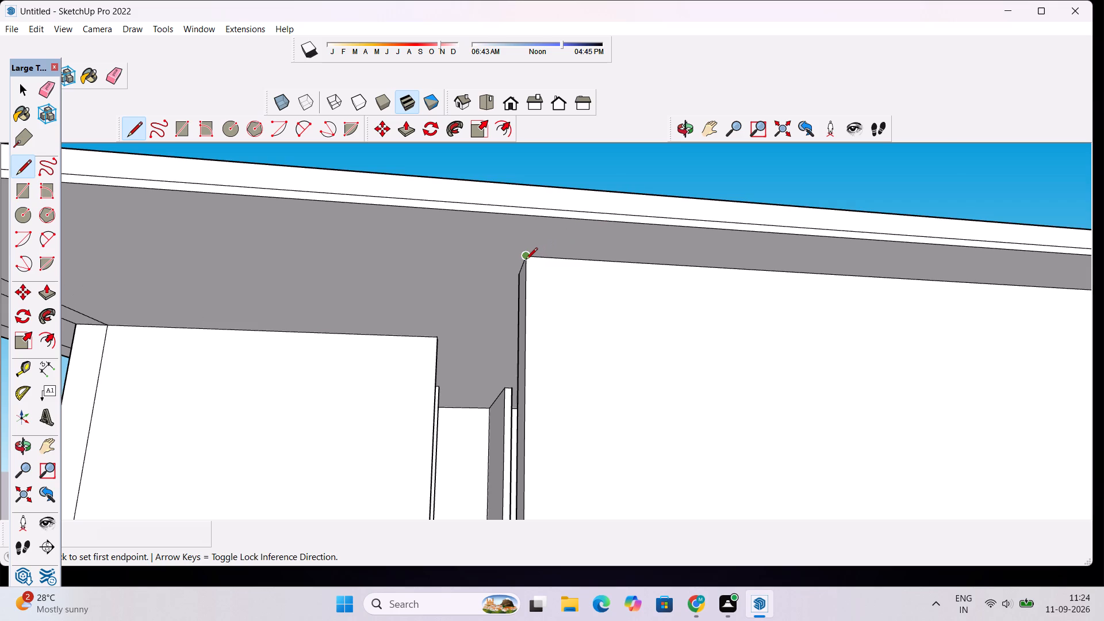
{"action": "left_click", "coordinate": [524, 259]}
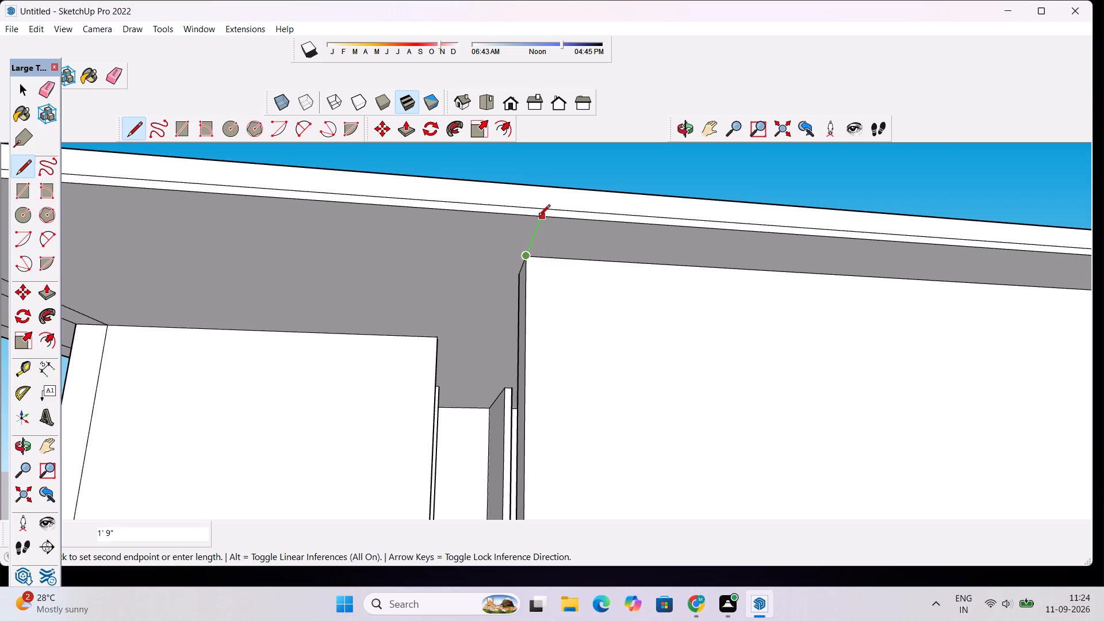
{"action": "left_click", "coordinate": [539, 218]}
{"action": "scroll", "coordinate": [540, 195], "scroll_direction": "up", "scroll_amount": 3}
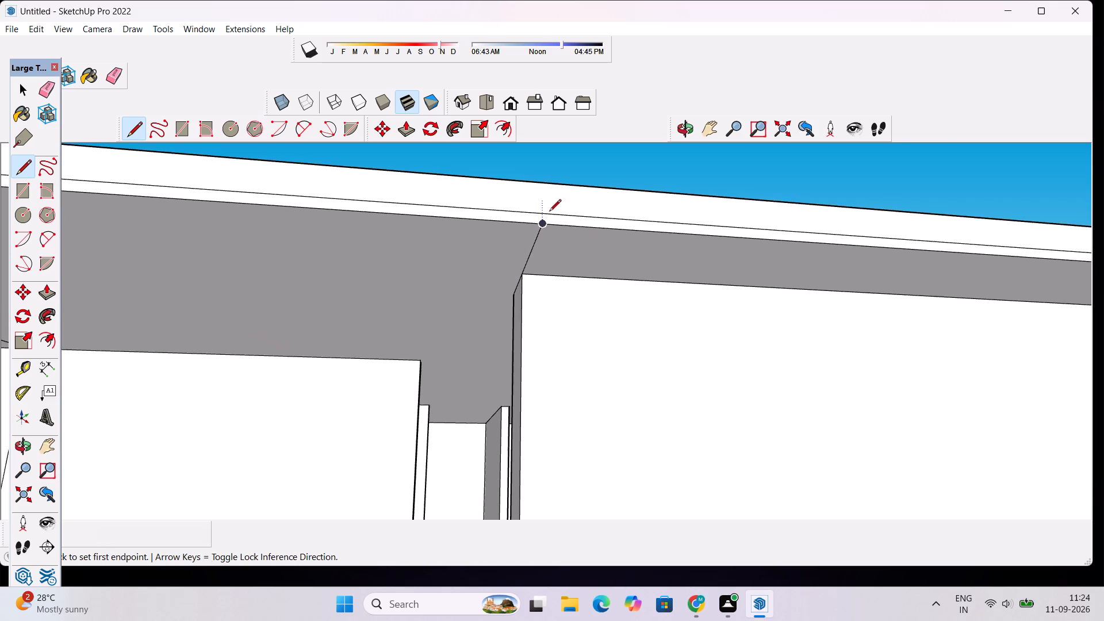
{"action": "left_click", "coordinate": [540, 225]}
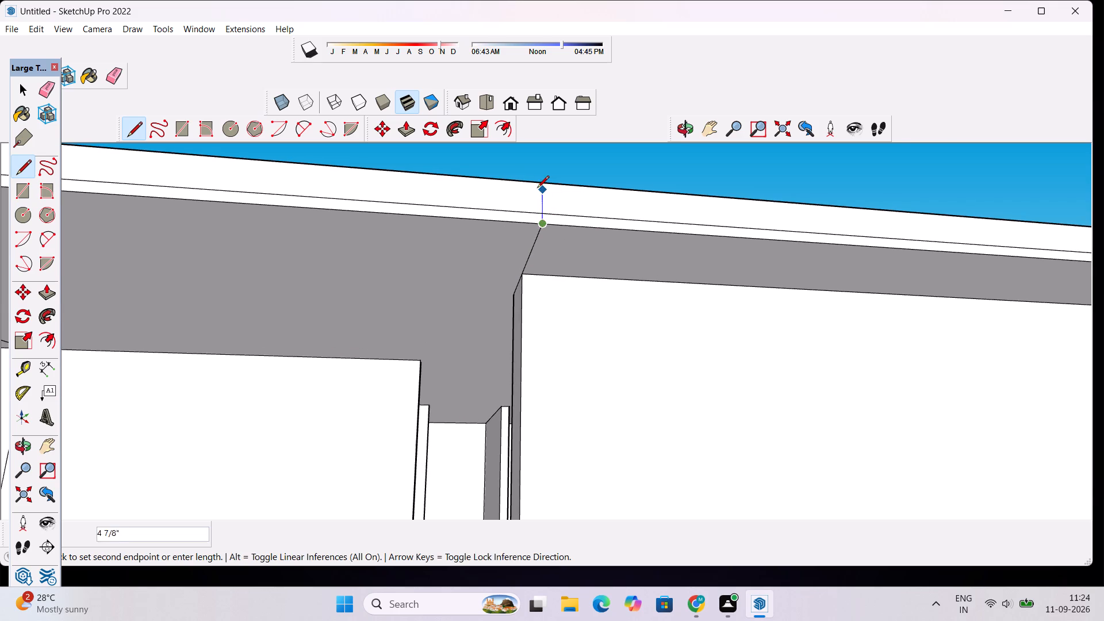
{"action": "left_click", "coordinate": [542, 185]}
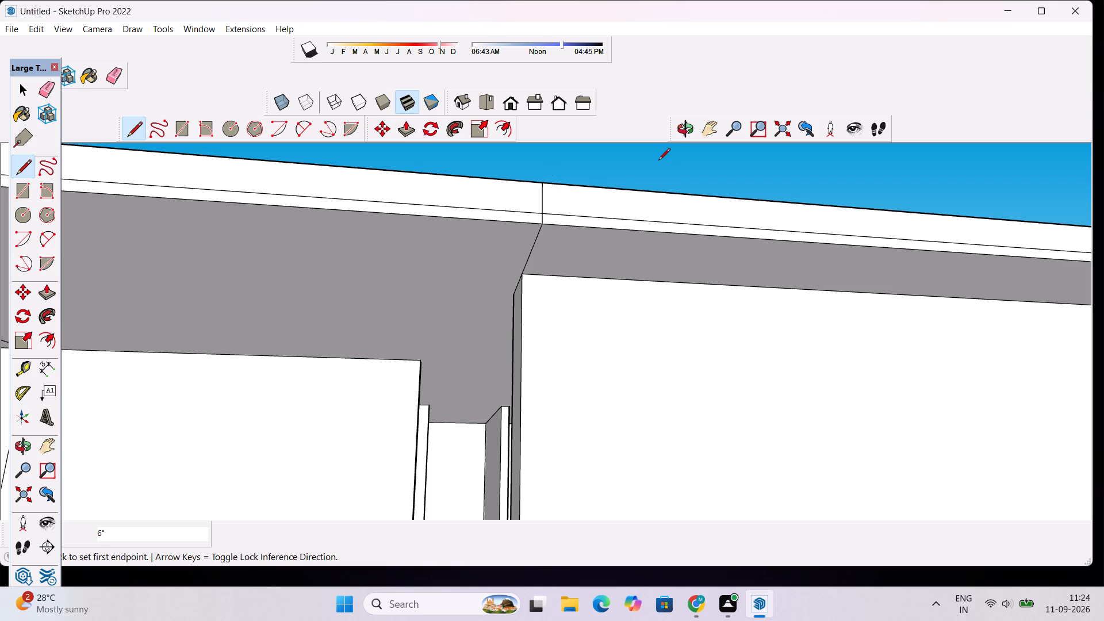
Erase the horizontal seam on the roof slab's front edge above the stair-side front wall.
{"action": "left_click", "coordinate": [685, 131]}
{"action": "left_click_drag", "start_coordinate": [687, 167], "coordinate": [589, 262]}
{"action": "scroll", "coordinate": [589, 262], "scroll_direction": "down", "scroll_amount": 9}
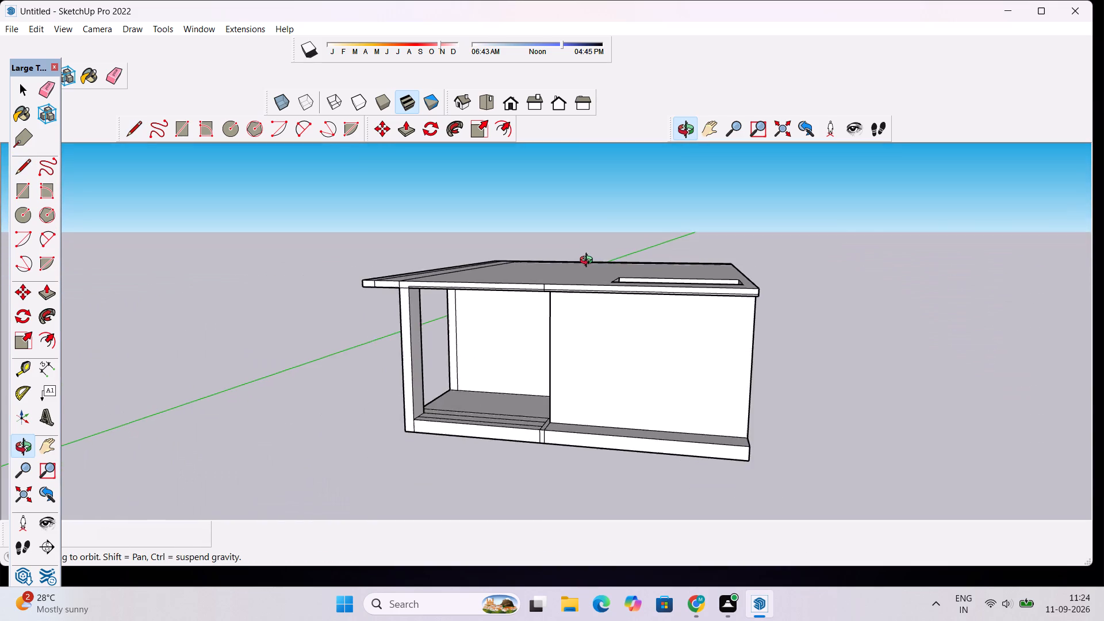
{"action": "left_click_drag", "start_coordinate": [609, 274], "coordinate": [548, 372]}
{"action": "scroll", "coordinate": [542, 336], "scroll_direction": "up", "scroll_amount": 7}
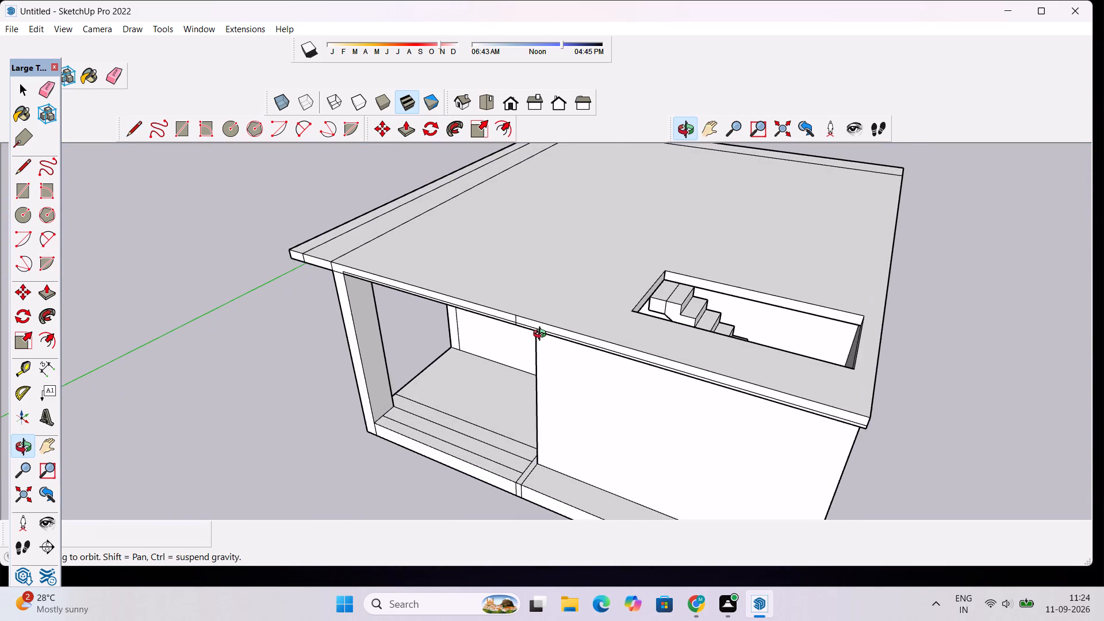
{"action": "scroll", "coordinate": [542, 335], "scroll_direction": "down", "scroll_amount": 2}
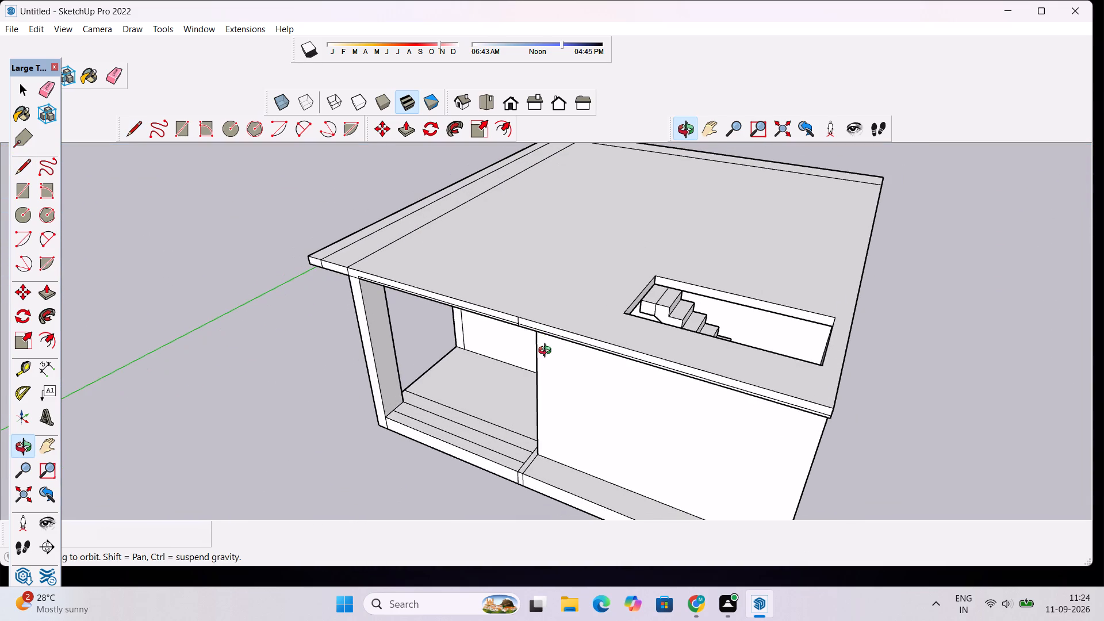
{"action": "left_click_drag", "start_coordinate": [547, 352], "coordinate": [586, 342]}
{"action": "scroll", "coordinate": [601, 332], "scroll_direction": "up", "scroll_amount": 1}
{"action": "key", "text": "p"}
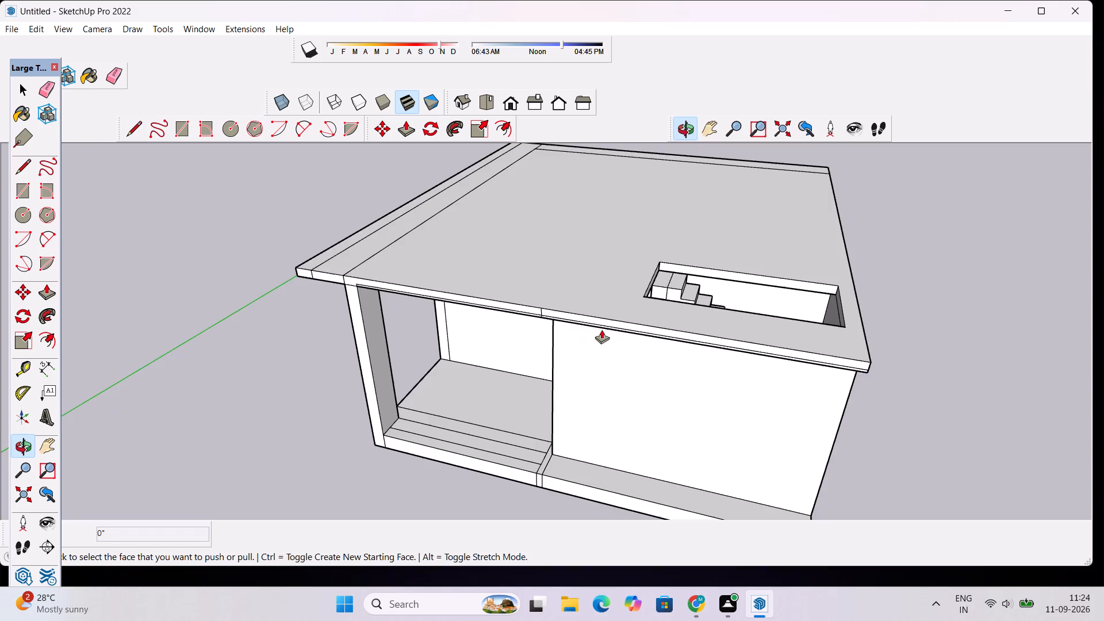
{"action": "scroll", "coordinate": [603, 327], "scroll_direction": "up", "scroll_amount": 7}
{"action": "key", "text": "space"}
{"action": "type", "text": "e"}
{"action": "left_click", "coordinate": [626, 333]}
{"action": "scroll", "coordinate": [618, 323], "scroll_direction": "down", "scroll_amount": 4}
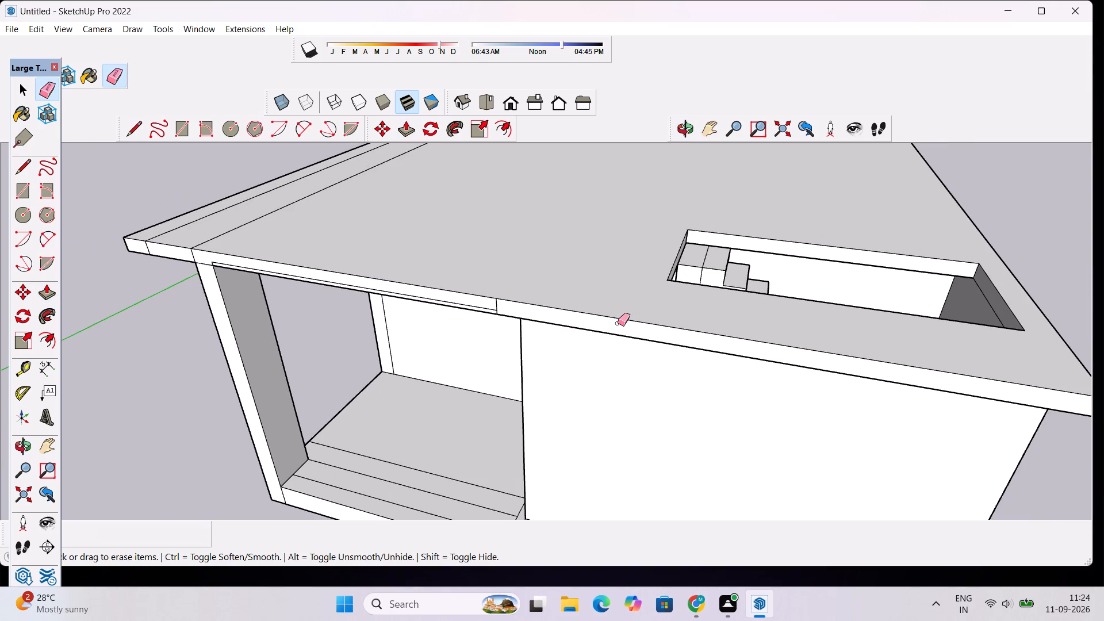
Push/Pull the roof slab's edge face above the stair-side front wall back 1' 9", flush with the wall.
{"action": "key", "text": "space"}
{"action": "left_click", "coordinate": [696, 340]}
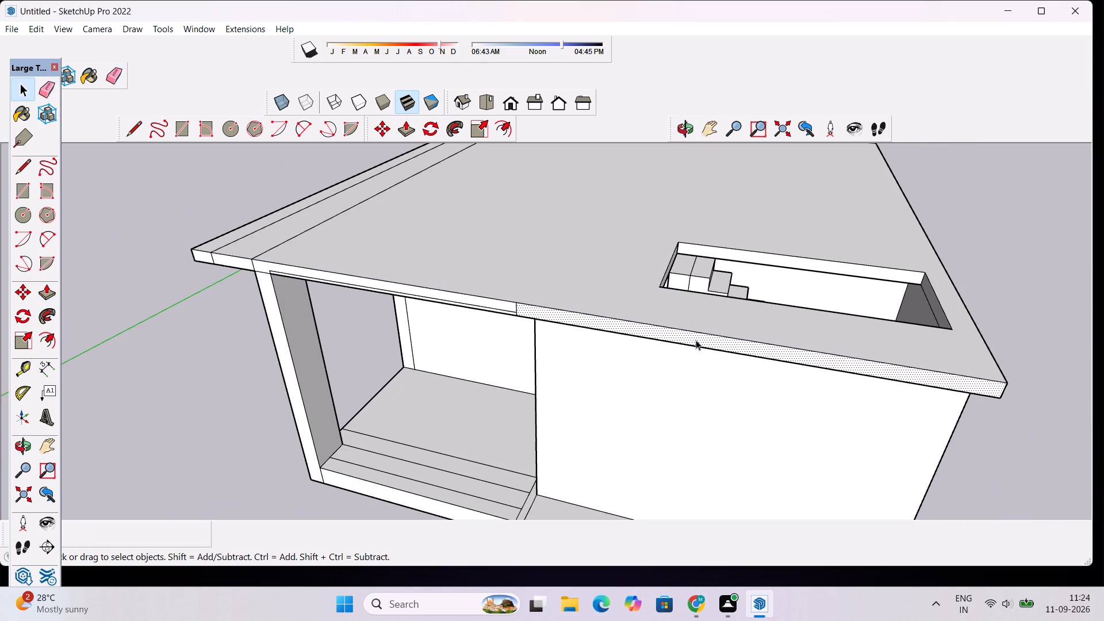
{"action": "key", "text": "p"}
{"action": "left_click", "coordinate": [696, 340]}
{"action": "scroll", "coordinate": [705, 328], "scroll_direction": "down", "scroll_amount": 1}
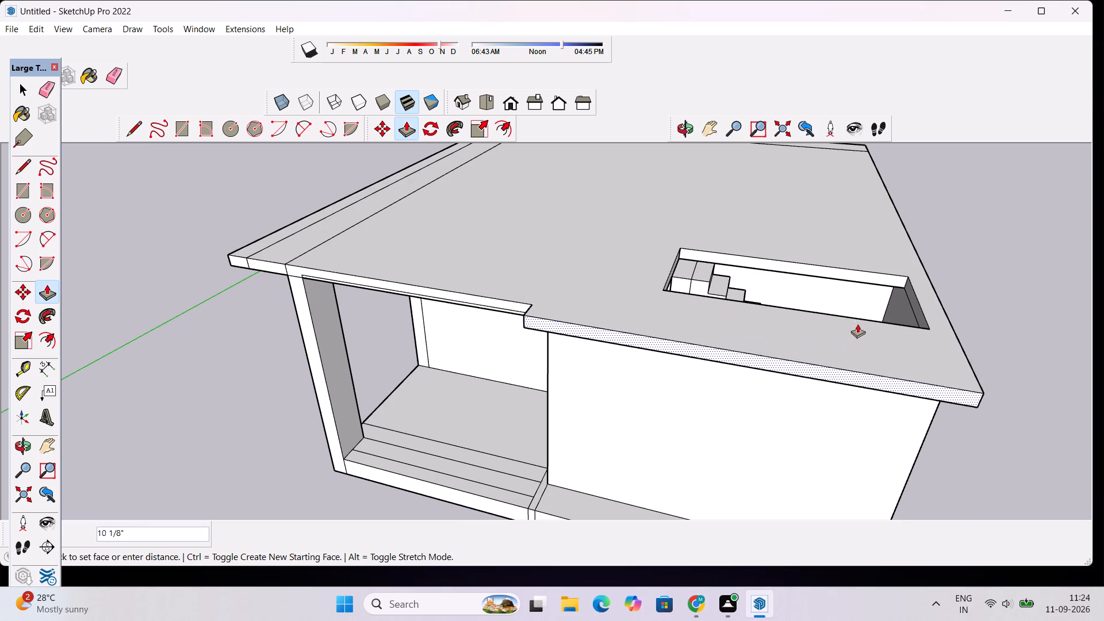
{"action": "left_click", "coordinate": [908, 327]}
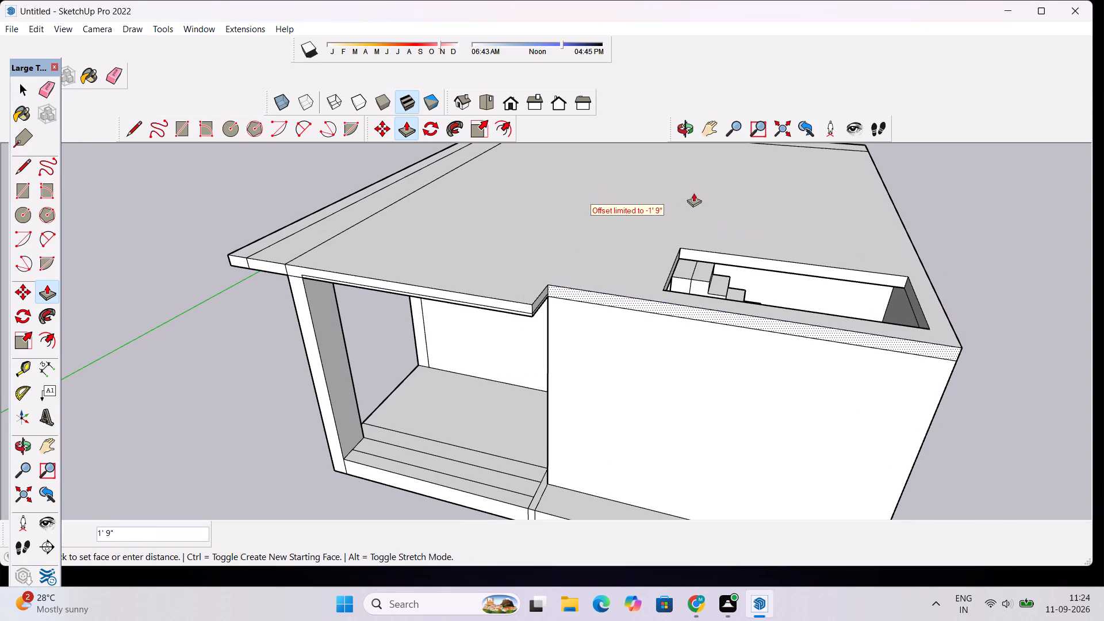
{"action": "scroll", "coordinate": [914, 365], "scroll_direction": "down", "scroll_amount": 6}
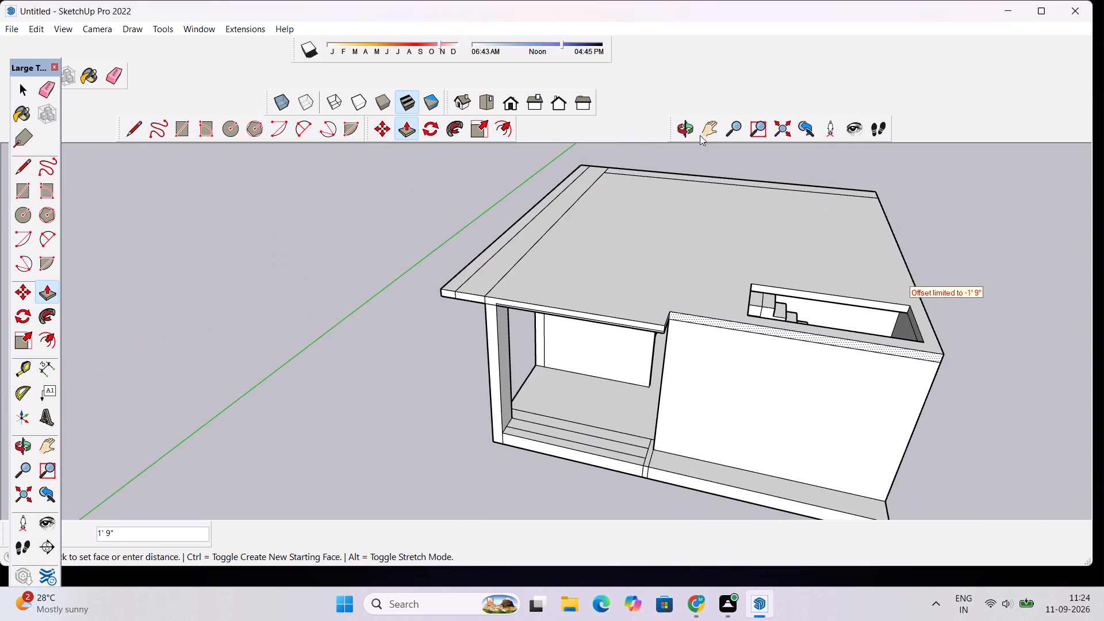
{"action": "left_click", "coordinate": [645, 166]}
{"action": "key", "text": "space"}
{"action": "scroll", "coordinate": [646, 183], "scroll_direction": "down", "scroll_amount": 3}
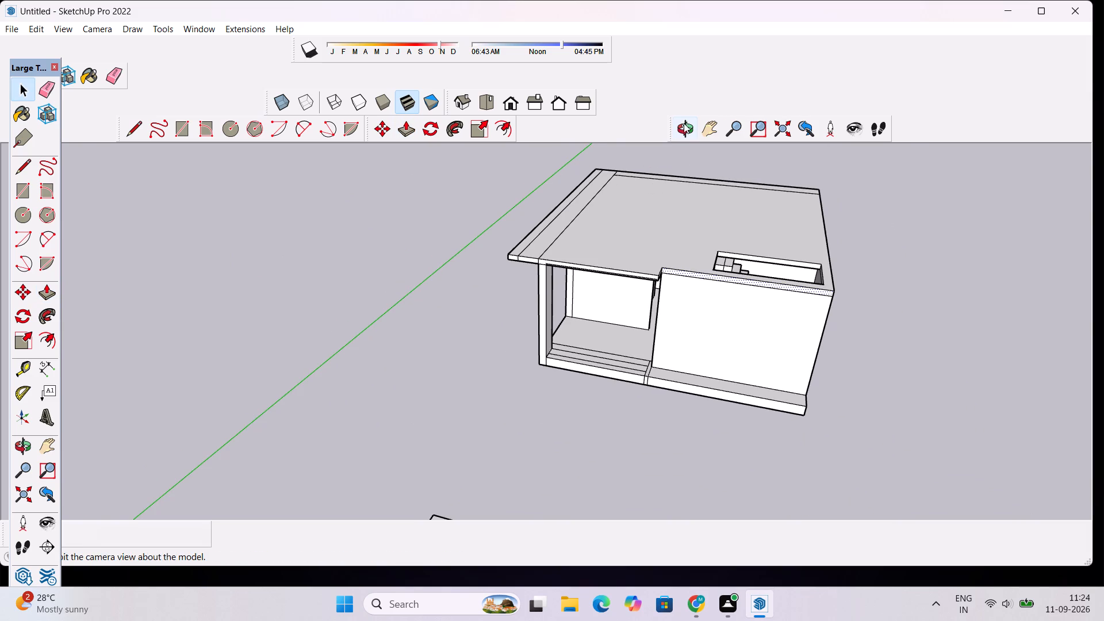
Examine the trimmed roof slab, the stair opening and the porch overhang from several angles.
{"action": "left_click", "coordinate": [683, 124]}
{"action": "left_click_drag", "start_coordinate": [885, 343], "coordinate": [818, 255]}
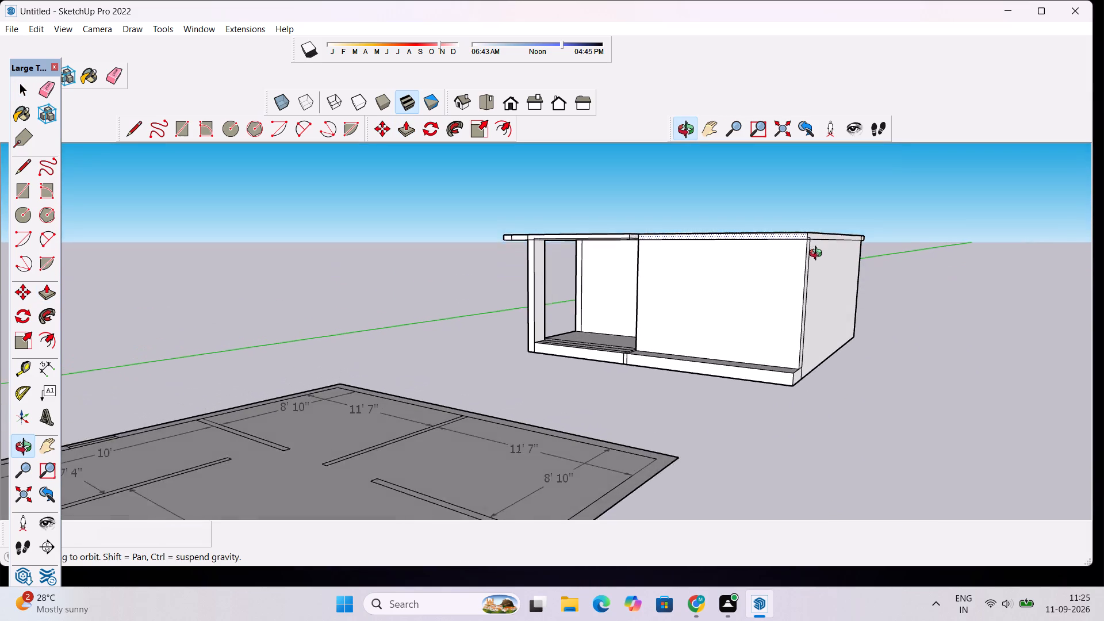
{"action": "left_click_drag", "start_coordinate": [818, 255], "coordinate": [817, 257]}
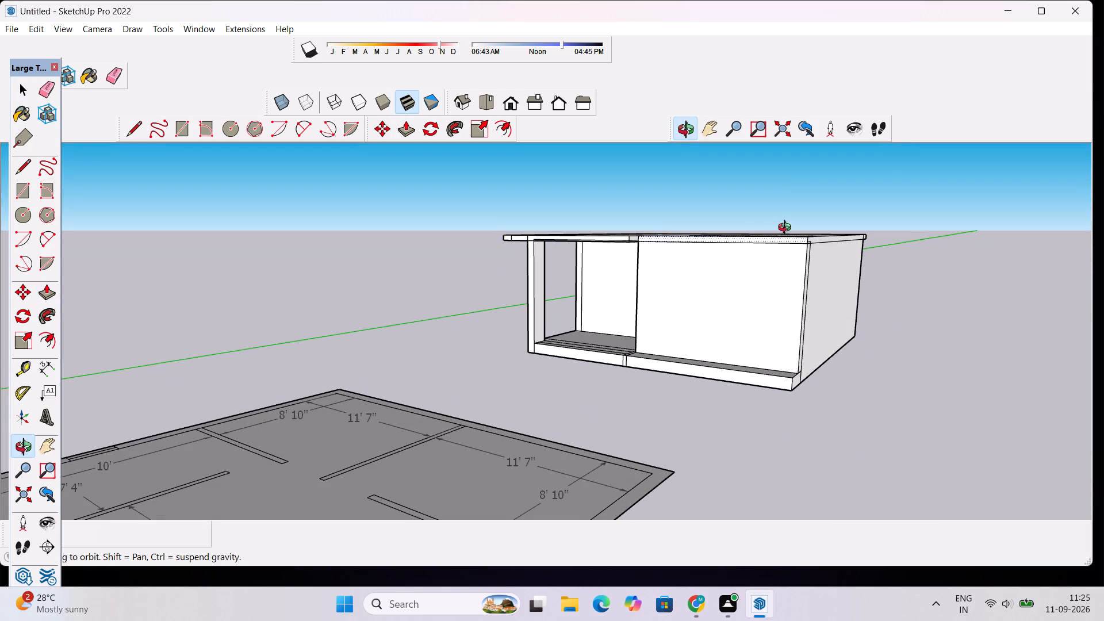
{"action": "scroll", "coordinate": [674, 266], "scroll_direction": "up", "scroll_amount": 2}
{"action": "left_click_drag", "start_coordinate": [766, 273], "coordinate": [578, 352]}
{"action": "scroll", "coordinate": [528, 270], "scroll_direction": "up", "scroll_amount": 3}
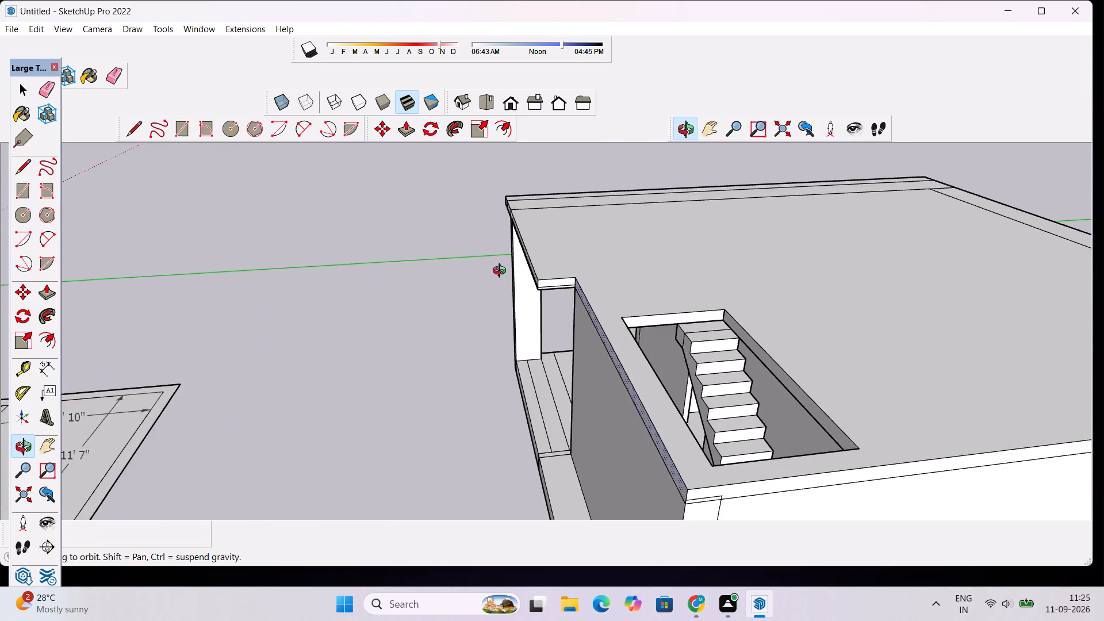
{"action": "left_click_drag", "start_coordinate": [562, 293], "coordinate": [783, 294]}
{"action": "scroll", "coordinate": [527, 259], "scroll_direction": "up", "scroll_amount": 4}
{"action": "left_click_drag", "start_coordinate": [454, 268], "coordinate": [538, 264]}
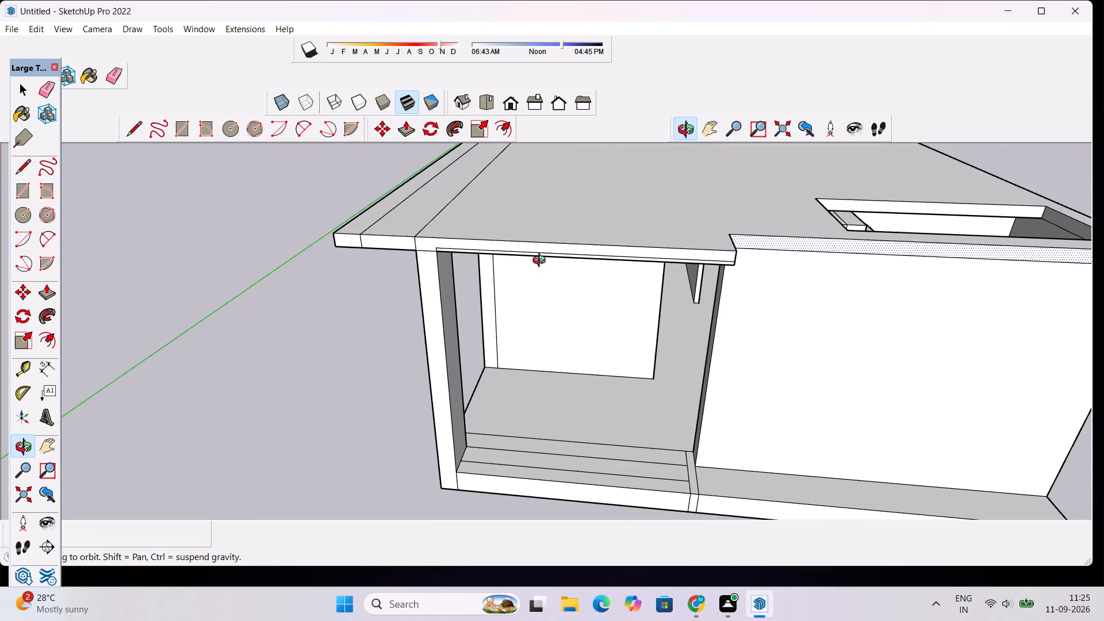
Erase the horizontal seams on the slab's short return face and on its front edge above the porch.
{"action": "scroll", "coordinate": [623, 253], "scroll_direction": "up", "scroll_amount": 4}
{"action": "left_click_drag", "start_coordinate": [862, 338], "coordinate": [690, 325]}
{"action": "key", "text": "e"}
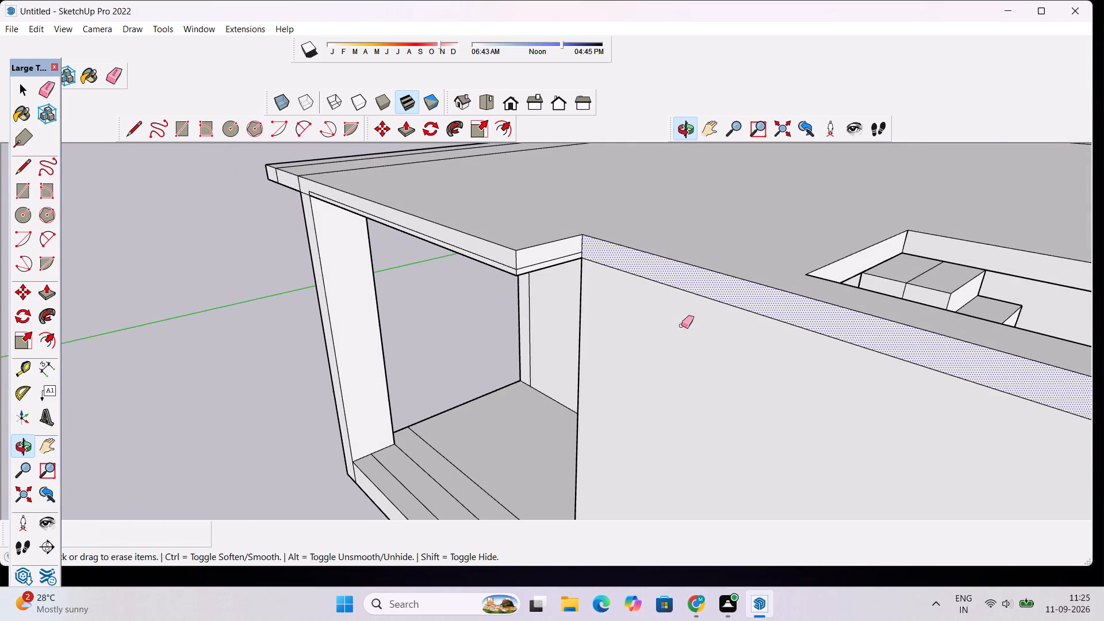
{"action": "scroll", "coordinate": [623, 319], "scroll_direction": "up", "scroll_amount": 4}
{"action": "left_click", "coordinate": [528, 227]}
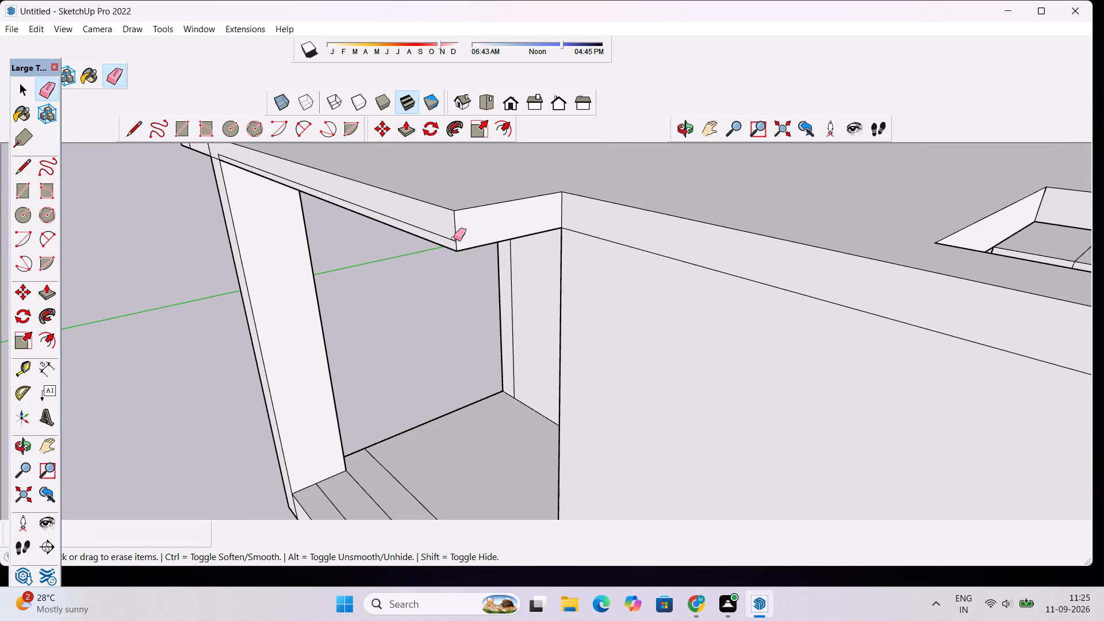
{"action": "key", "text": "ctrl+z"}
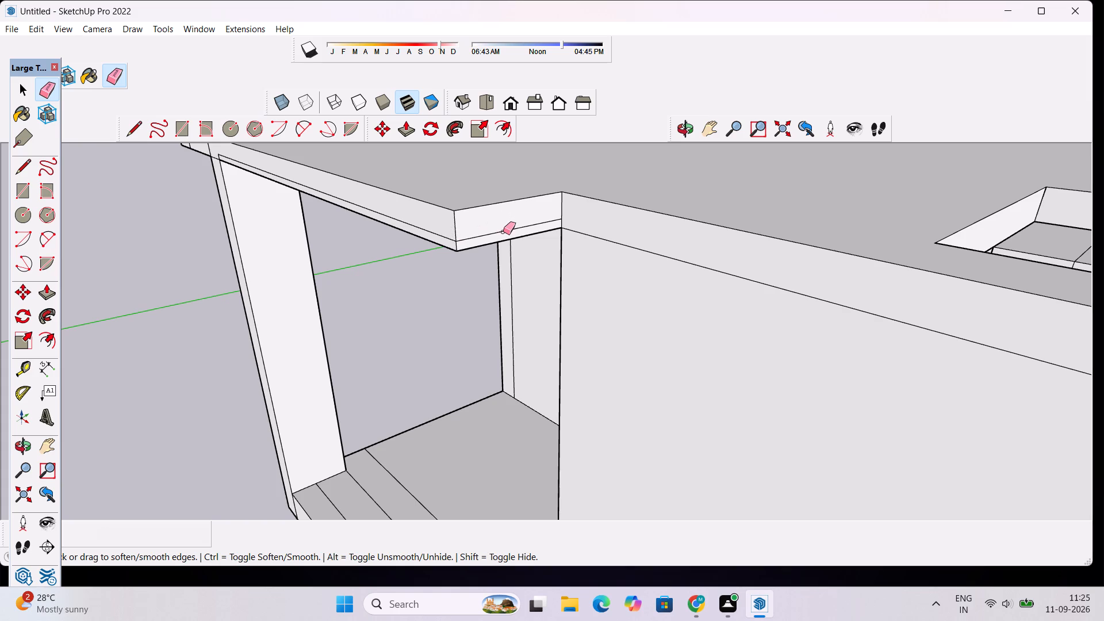
{"action": "left_click_drag", "start_coordinate": [508, 225], "coordinate": [512, 232], "text": "ctrl"}
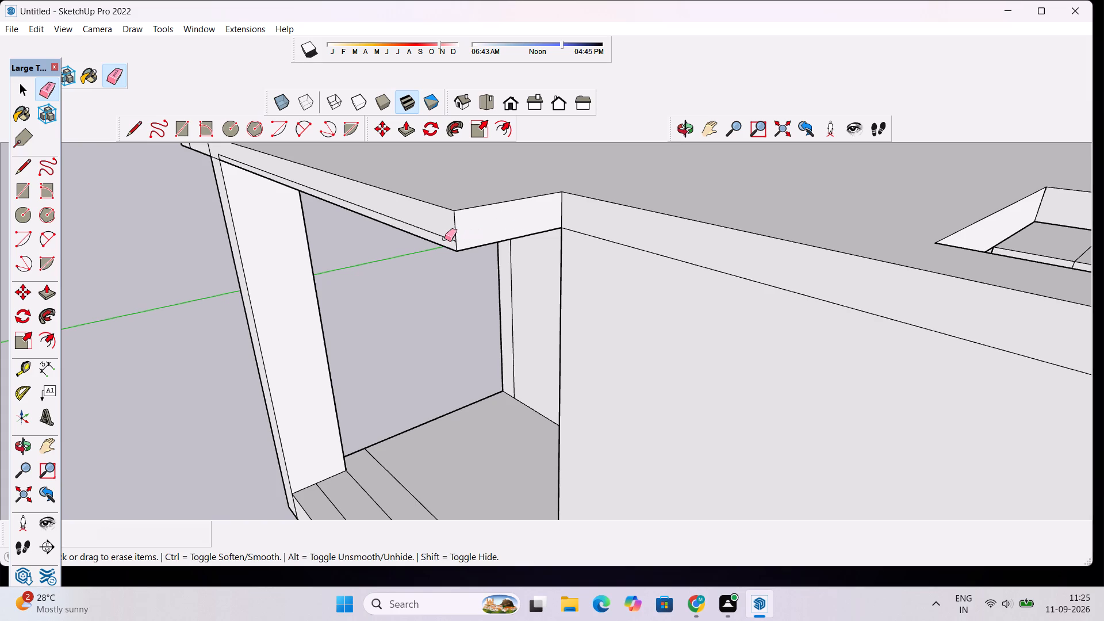
{"action": "left_click", "coordinate": [445, 236]}
{"action": "scroll", "coordinate": [454, 255], "scroll_direction": "down", "scroll_amount": 11}
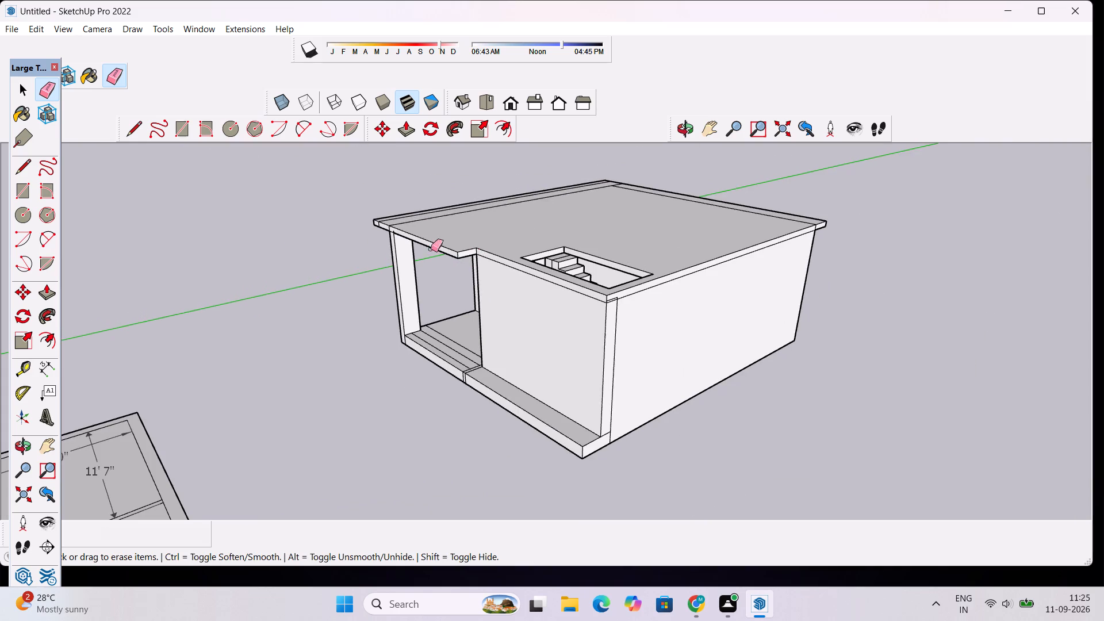
Erase the roof-top line aligned with the porch column and the leftover vertical seams above the column on the slab's front edge.
{"action": "scroll", "coordinate": [353, 232], "scroll_direction": "up", "scroll_amount": 11}
{"action": "left_click_drag", "start_coordinate": [597, 188], "coordinate": [608, 209]}
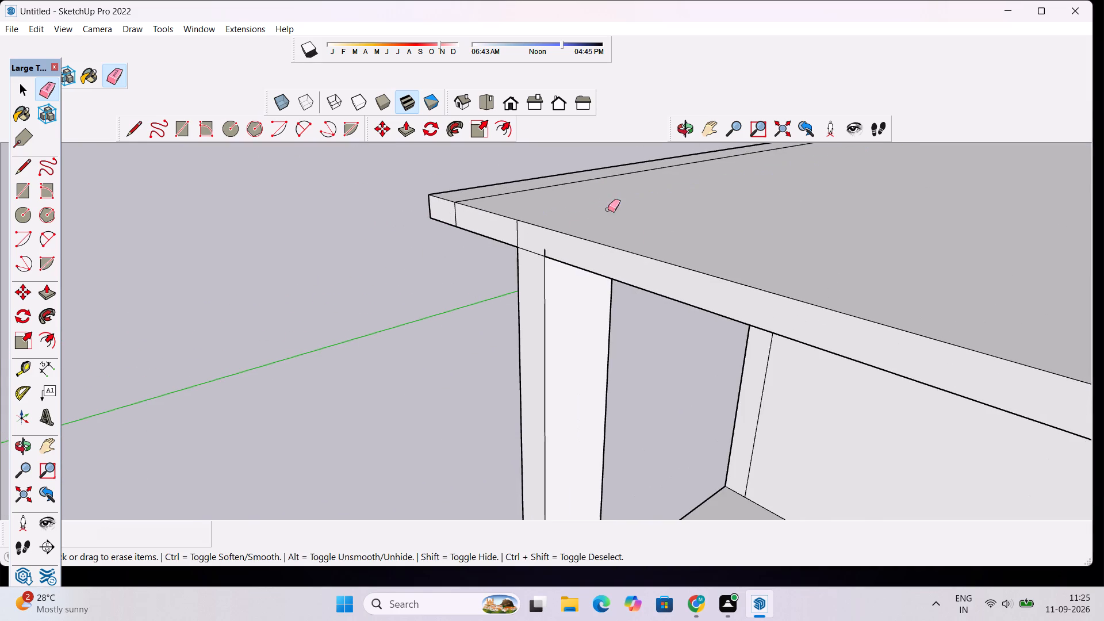
{"action": "scroll", "coordinate": [566, 243], "scroll_direction": "up", "scroll_amount": 4}
{"action": "scroll", "coordinate": [519, 279], "scroll_direction": "up", "scroll_amount": 2}
{"action": "left_click", "coordinate": [538, 249]}
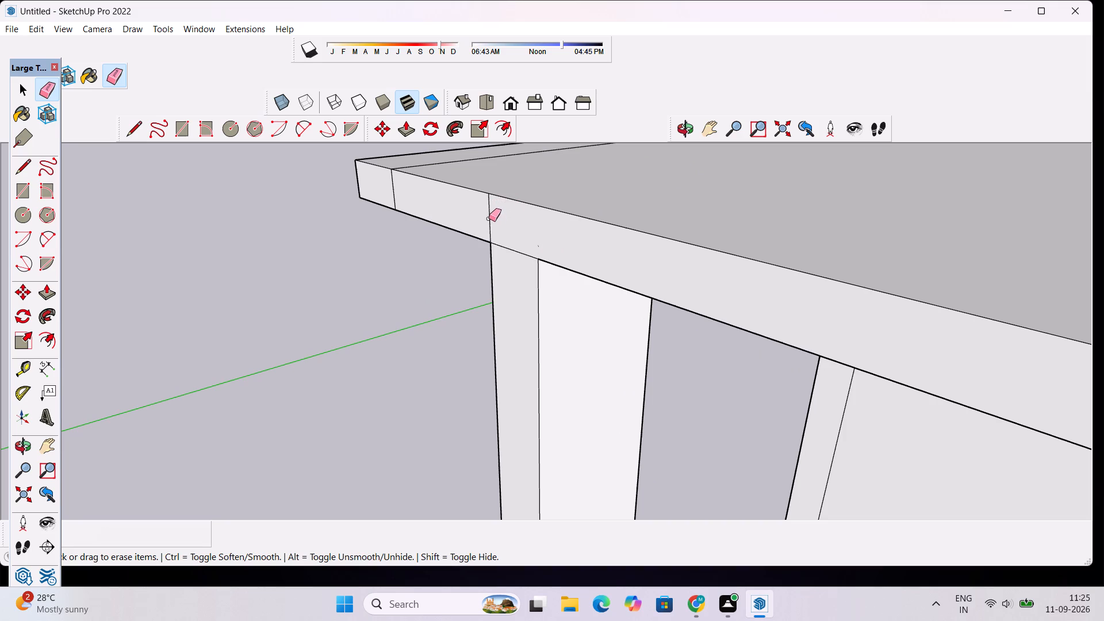
{"action": "left_click", "coordinate": [489, 217]}
{"action": "scroll", "coordinate": [488, 217], "scroll_direction": "down", "scroll_amount": 5}
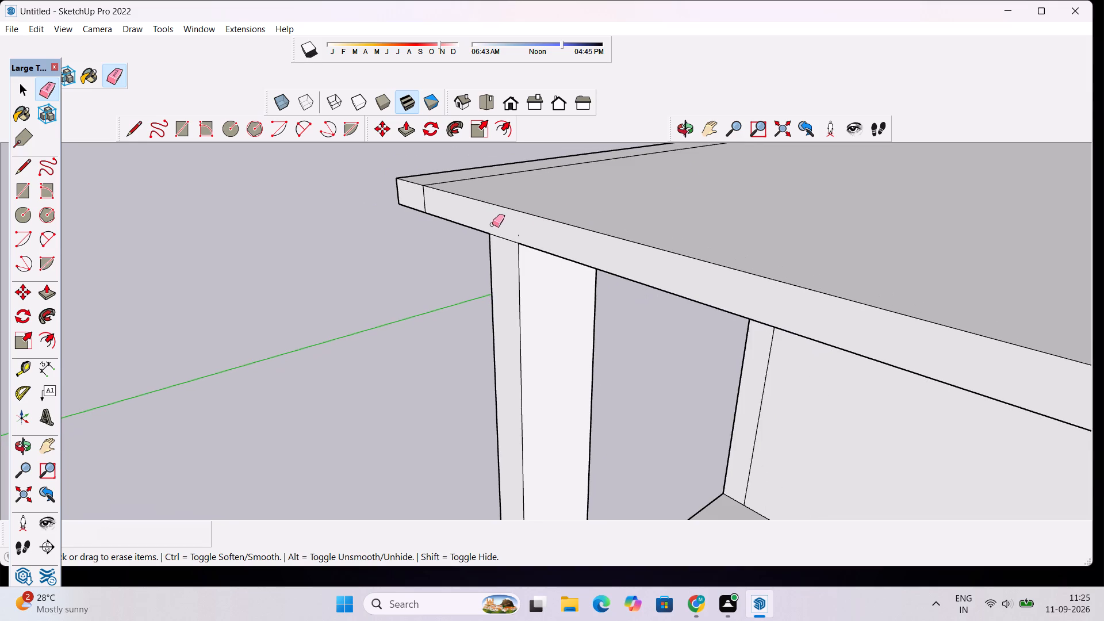
{"action": "scroll", "coordinate": [498, 232], "scroll_direction": "down", "scroll_amount": 16}
Examine the cleaned-up roof slab, its notched front edge and the porch from above and the front.
{"action": "left_click", "coordinate": [686, 129]}
{"action": "left_click_drag", "start_coordinate": [601, 287], "coordinate": [716, 367]}
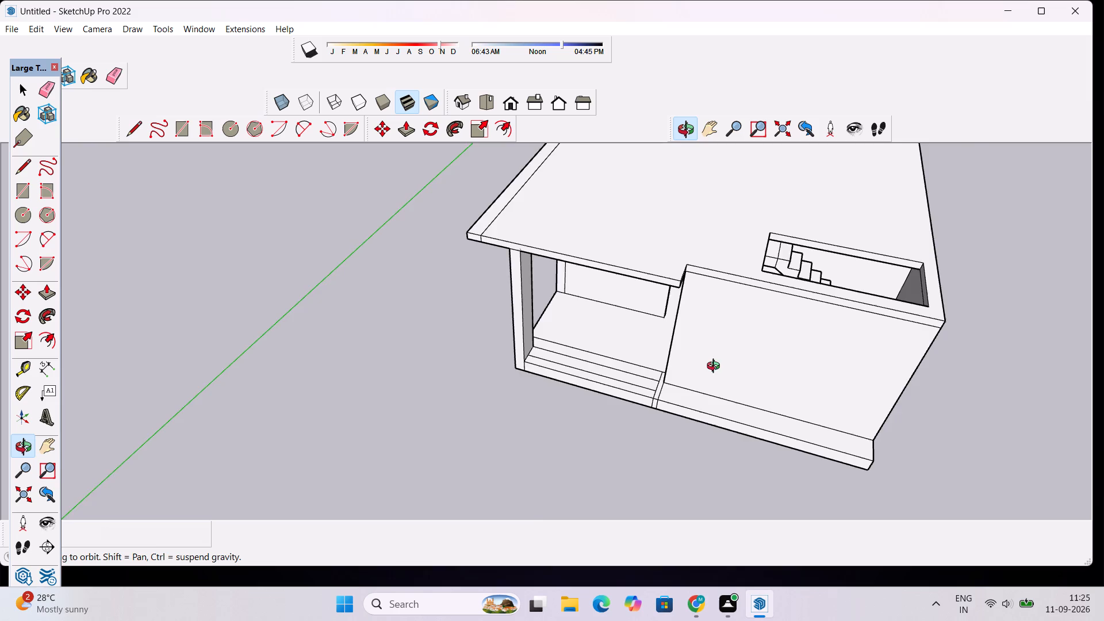
{"action": "left_click_drag", "start_coordinate": [716, 367], "coordinate": [717, 368]}
{"action": "scroll", "coordinate": [748, 347], "scroll_direction": "down", "scroll_amount": 6}
{"action": "left_click_drag", "start_coordinate": [791, 417], "coordinate": [795, 339]}
{"action": "scroll", "coordinate": [806, 249], "scroll_direction": "up", "scroll_amount": 6}
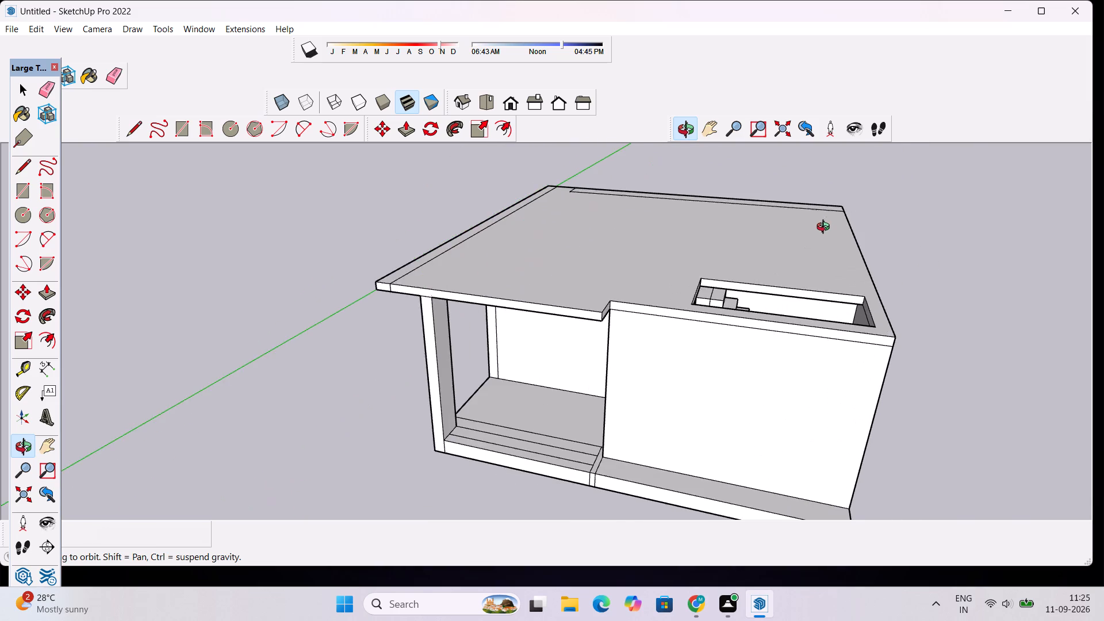
Erase the long inset line and its short return segment along the rear edge of the roof slab's top face.
{"action": "left_click_drag", "start_coordinate": [824, 231], "coordinate": [589, 341]}
{"action": "scroll", "coordinate": [764, 310], "scroll_direction": "down", "scroll_amount": 5}
{"action": "left_click_drag", "start_coordinate": [876, 284], "coordinate": [781, 298]}
{"action": "key", "text": "e"}
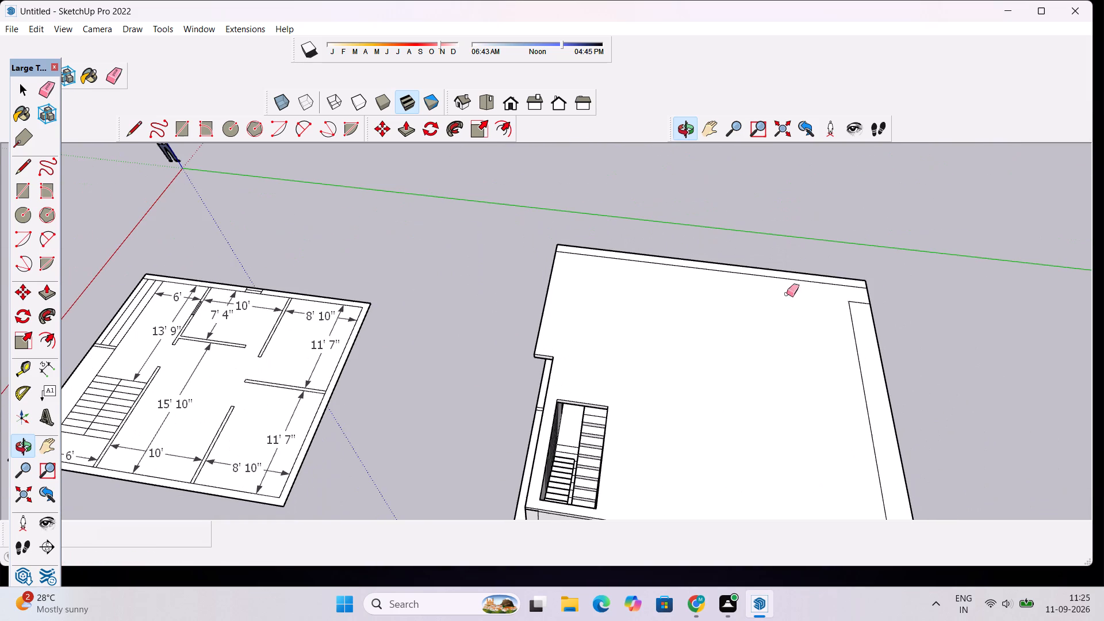
{"action": "left_click_drag", "start_coordinate": [853, 297], "coordinate": [849, 335]}
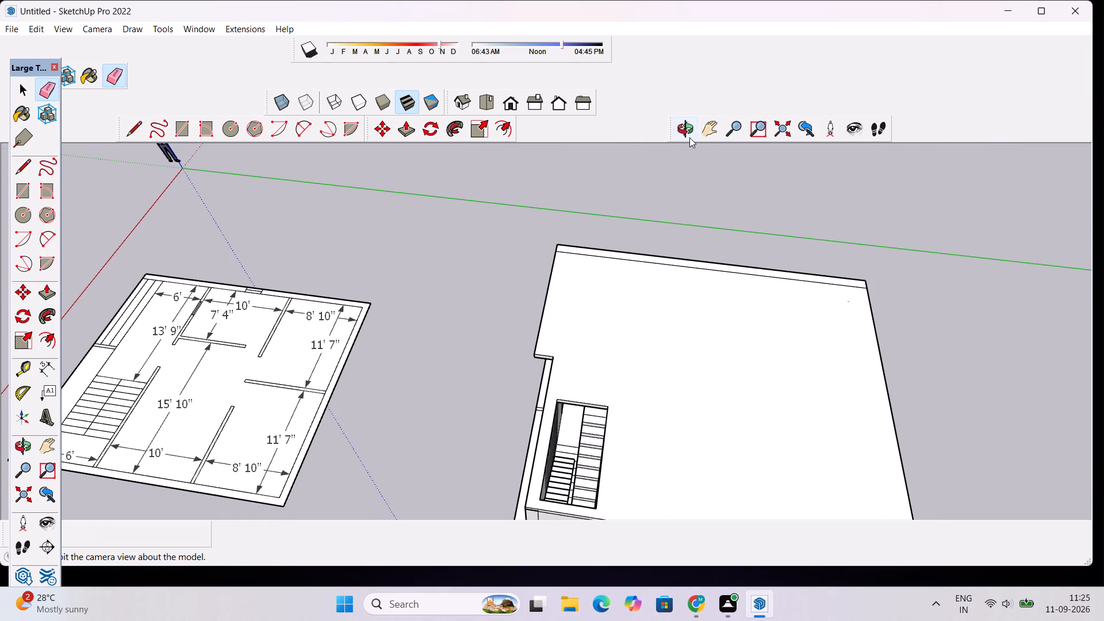
Examine the roof slab, front wall and porch from above and from the front.
{"action": "left_click", "coordinate": [688, 129]}
{"action": "left_click_drag", "start_coordinate": [530, 275], "coordinate": [846, 352]}
{"action": "scroll", "coordinate": [846, 369], "scroll_direction": "down", "scroll_amount": 6}
{"action": "left_click_drag", "start_coordinate": [691, 416], "coordinate": [769, 234]}
{"action": "scroll", "coordinate": [784, 287], "scroll_direction": "up", "scroll_amount": 5}
{"action": "left_click_drag", "start_coordinate": [787, 369], "coordinate": [701, 247]}
{"action": "left_click_drag", "start_coordinate": [692, 279], "coordinate": [728, 363]}
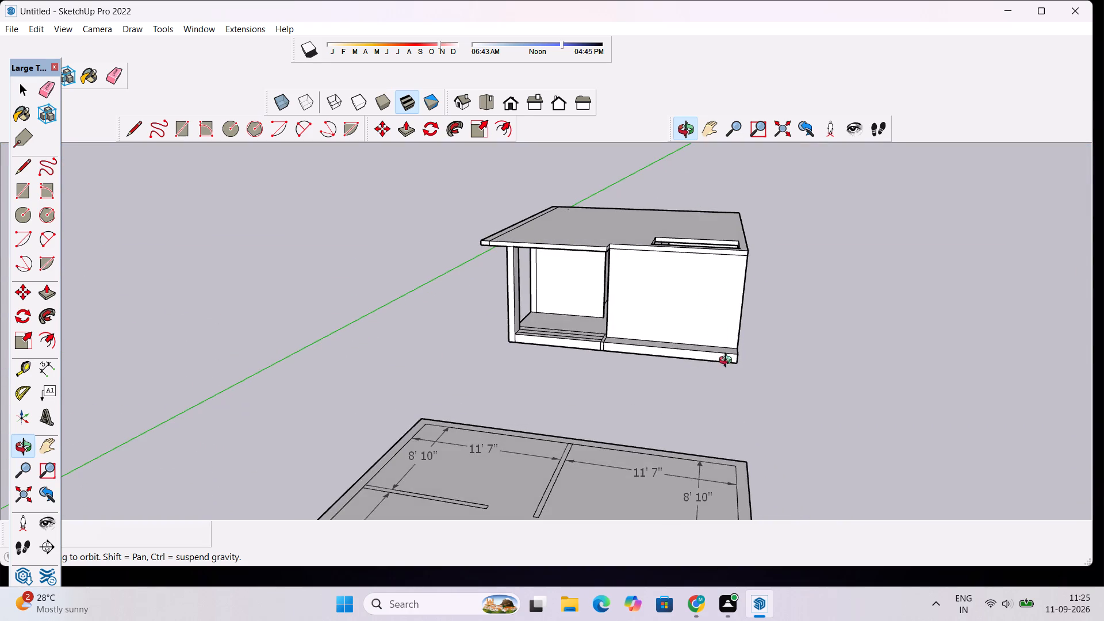
{"action": "scroll", "coordinate": [655, 219], "scroll_direction": "up", "scroll_amount": 4}
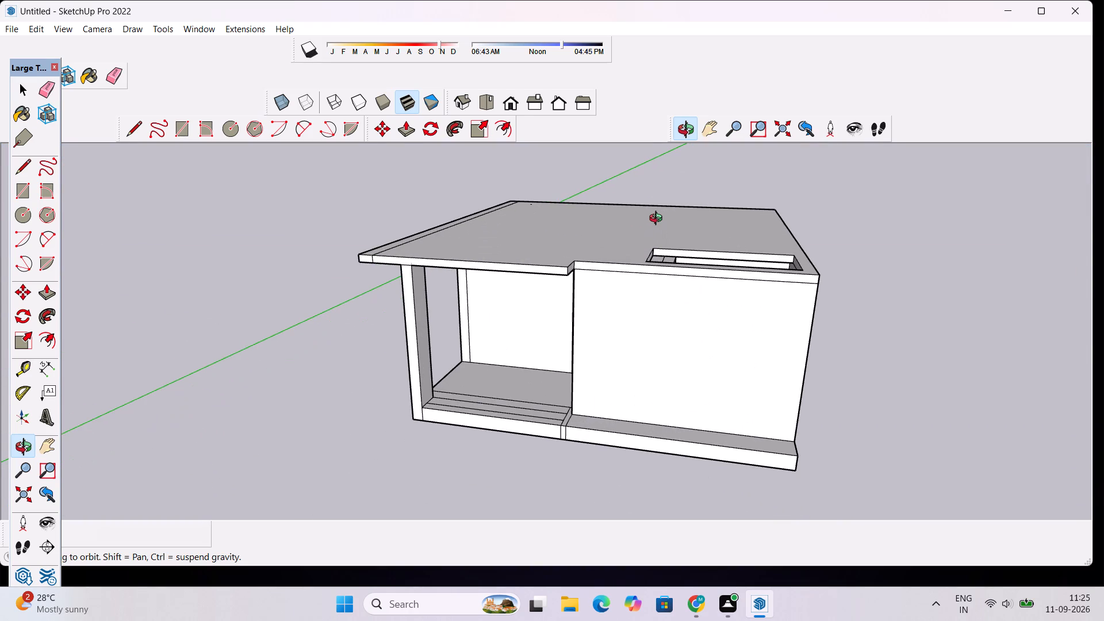
{"action": "scroll", "coordinate": [658, 220], "scroll_direction": "down", "scroll_amount": 4}
{"action": "scroll", "coordinate": [664, 297], "scroll_direction": "up", "scroll_amount": 1}
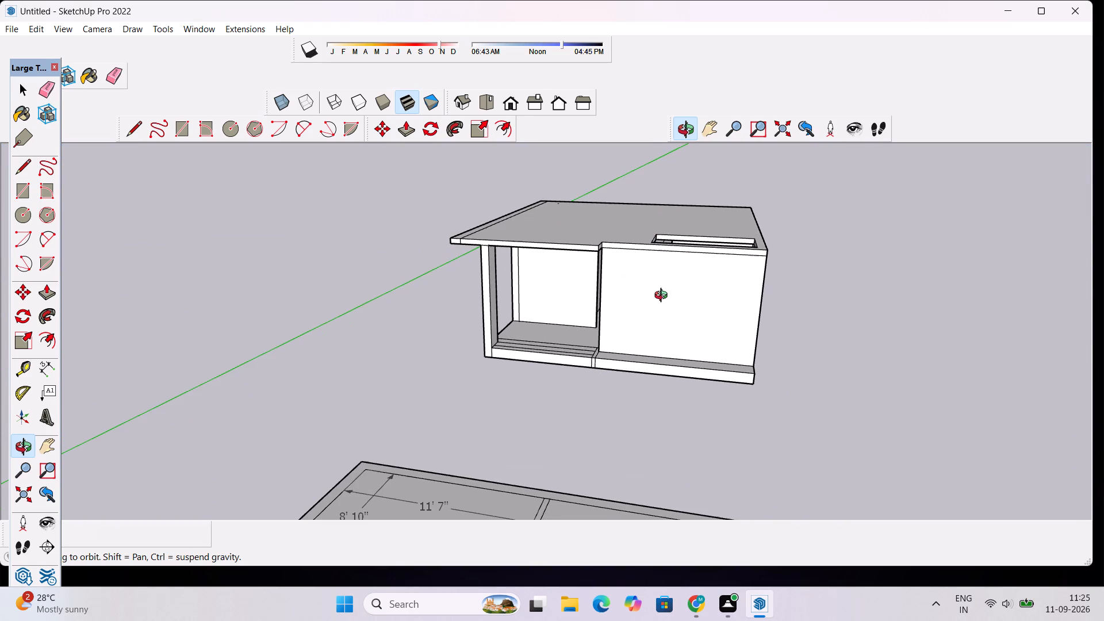
{"action": "scroll", "coordinate": [665, 299], "scroll_direction": "up", "scroll_amount": 3}
{"action": "left_click_drag", "start_coordinate": [683, 356], "coordinate": [744, 351]}
{"action": "scroll", "coordinate": [781, 292], "scroll_direction": "down", "scroll_amount": 4}
{"action": "left_click_drag", "start_coordinate": [849, 252], "coordinate": [784, 285]}
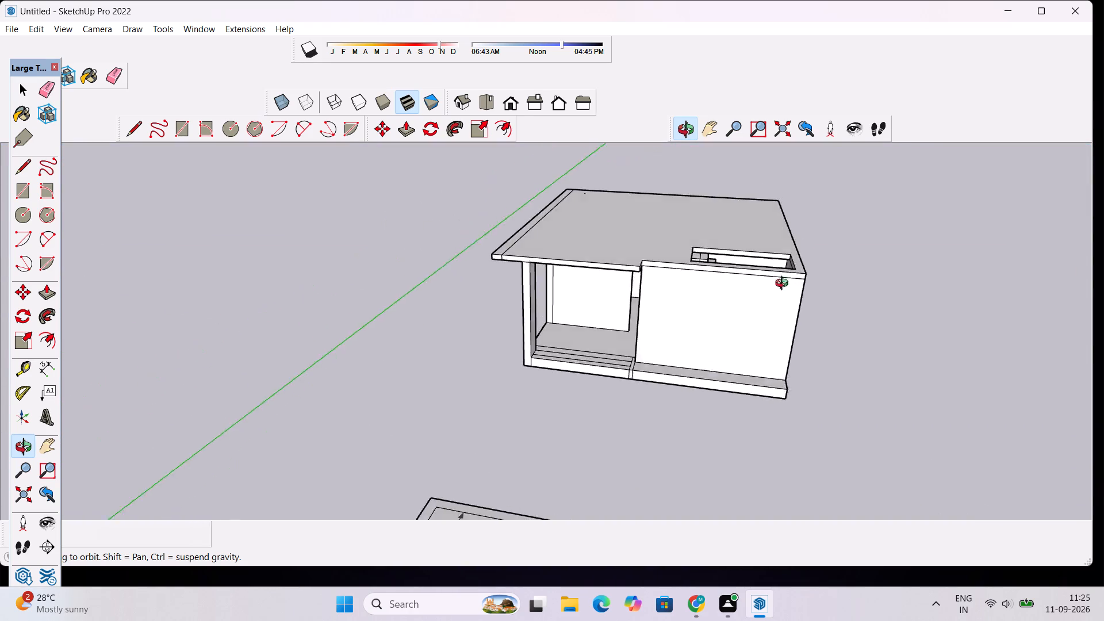
{"action": "left_click_drag", "start_coordinate": [784, 285], "coordinate": [558, 323]}
Examine the roof's stair opening, the staircase below it and the notched slab edge beside it.
{"action": "scroll", "coordinate": [559, 350], "scroll_direction": "up", "scroll_amount": 3}
{"action": "left_click_drag", "start_coordinate": [607, 348], "coordinate": [569, 383]}
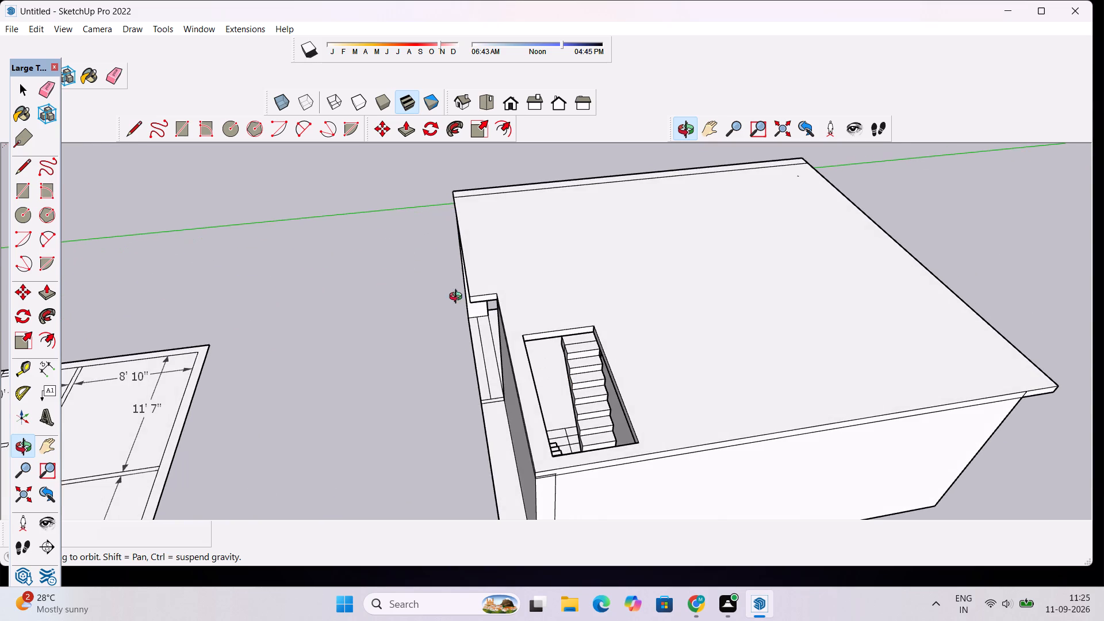
{"action": "scroll", "coordinate": [512, 333], "scroll_direction": "up", "scroll_amount": 4}
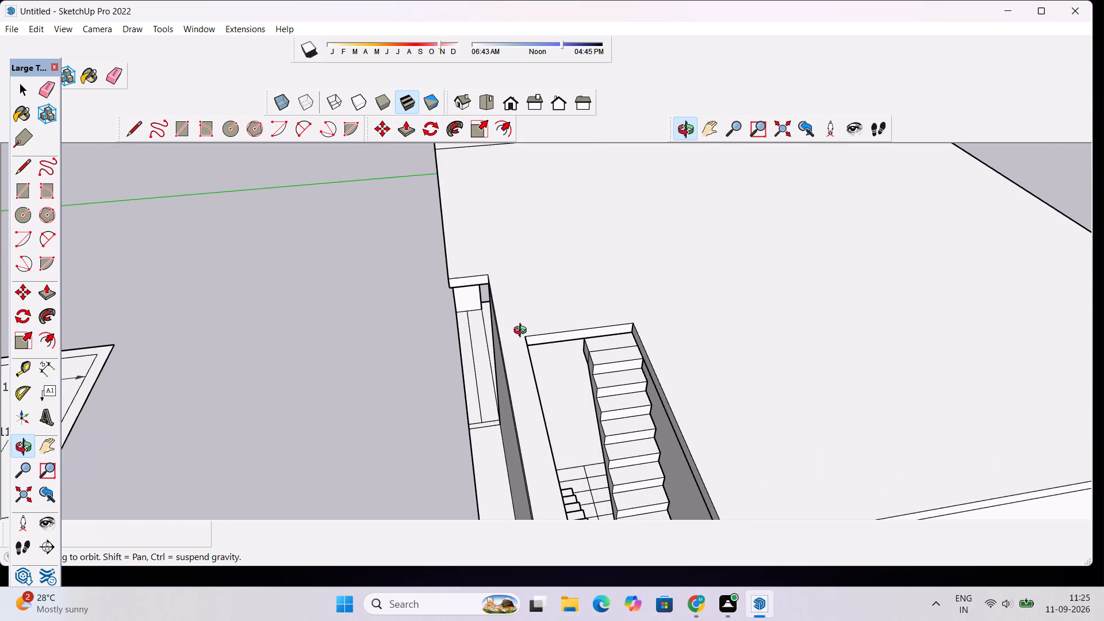
{"action": "scroll", "coordinate": [523, 332], "scroll_direction": "down", "scroll_amount": 1}
{"action": "scroll", "coordinate": [519, 379], "scroll_direction": "down", "scroll_amount": 1}
{"action": "scroll", "coordinate": [519, 374], "scroll_direction": "up", "scroll_amount": 3}
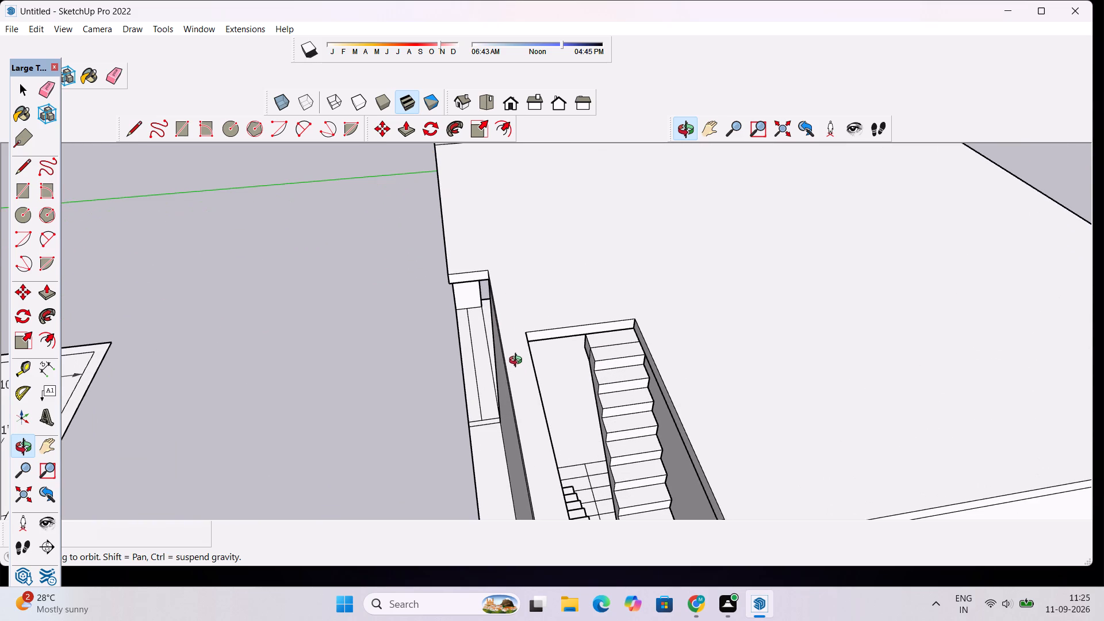
{"action": "scroll", "coordinate": [517, 356], "scroll_direction": "down", "scroll_amount": 2}
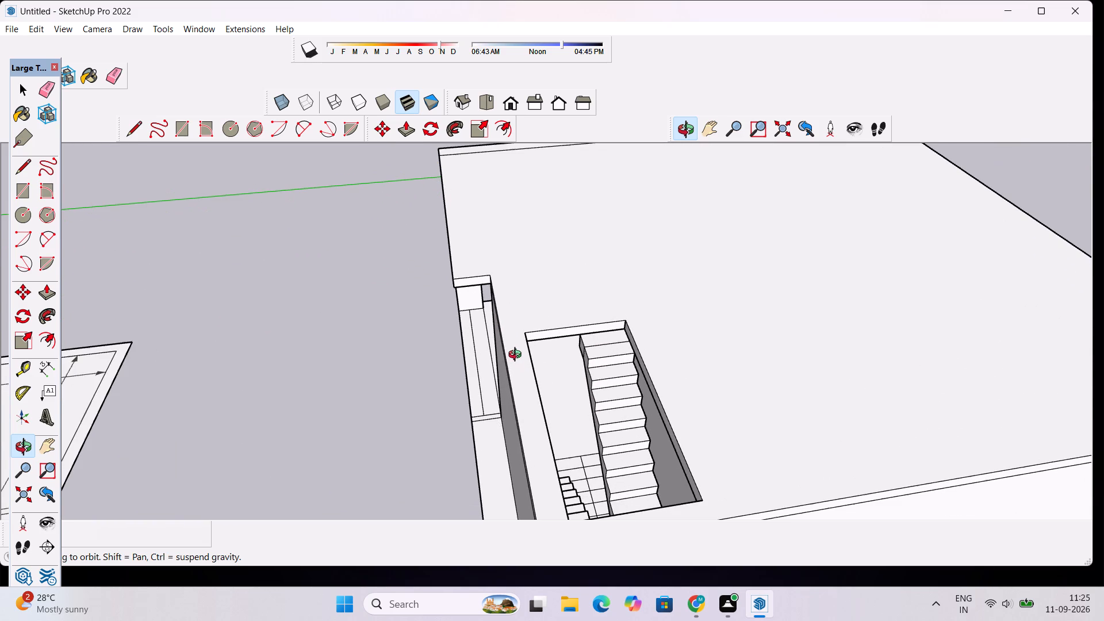
{"action": "scroll", "coordinate": [531, 305], "scroll_direction": "down", "scroll_amount": 4}
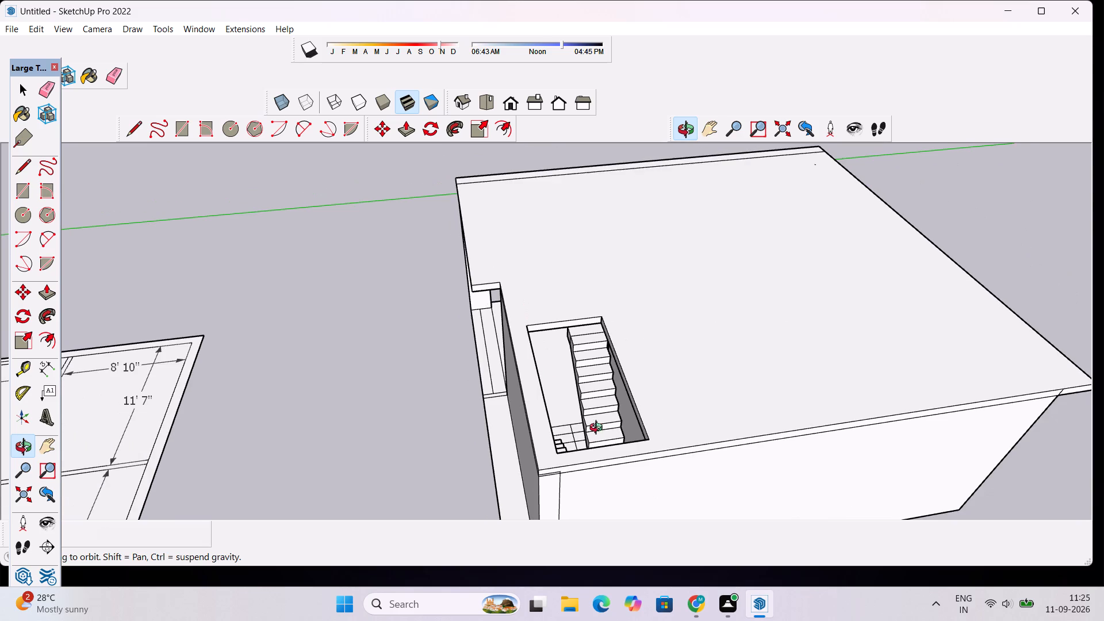
{"action": "scroll", "coordinate": [672, 431], "scroll_direction": "up", "scroll_amount": 2}
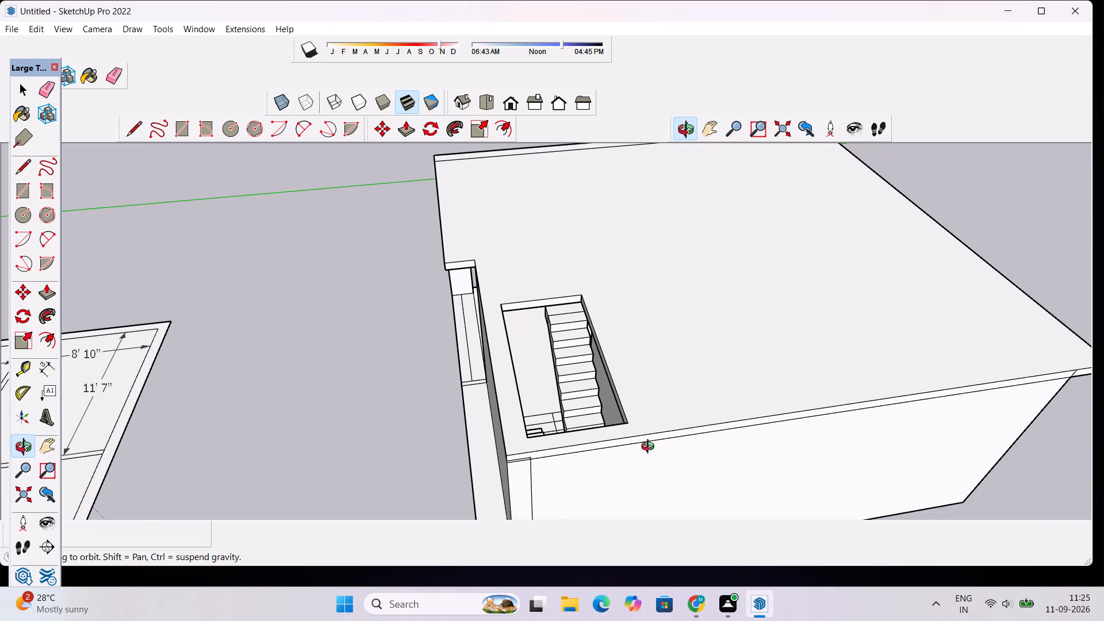
{"action": "scroll", "coordinate": [650, 447], "scroll_direction": "down", "scroll_amount": 2}
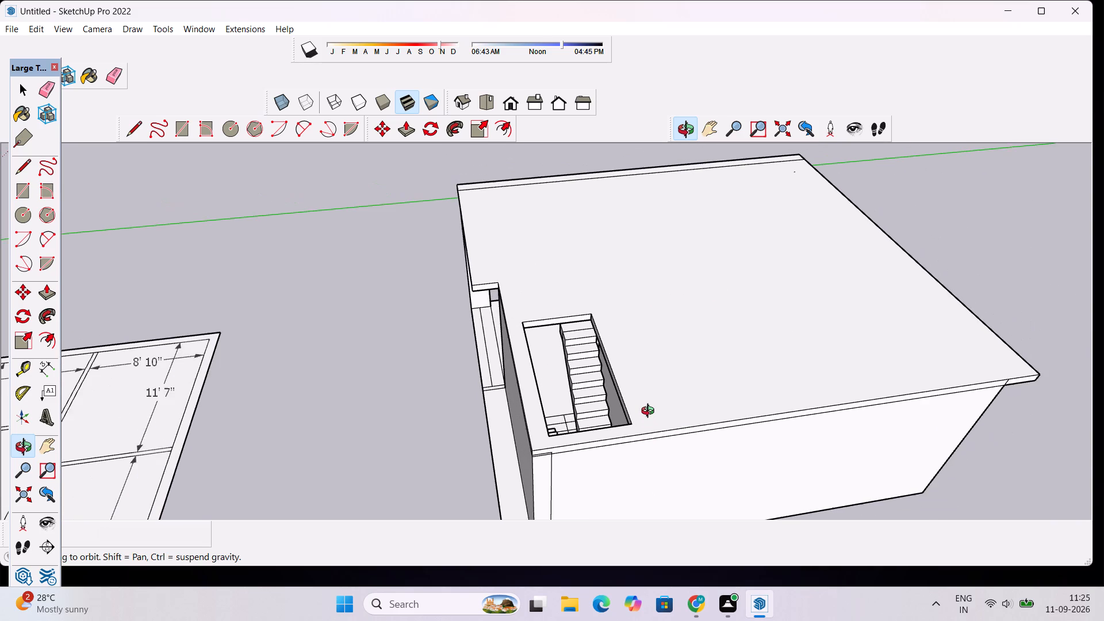
{"action": "scroll", "coordinate": [650, 411], "scroll_direction": "up", "scroll_amount": 3}
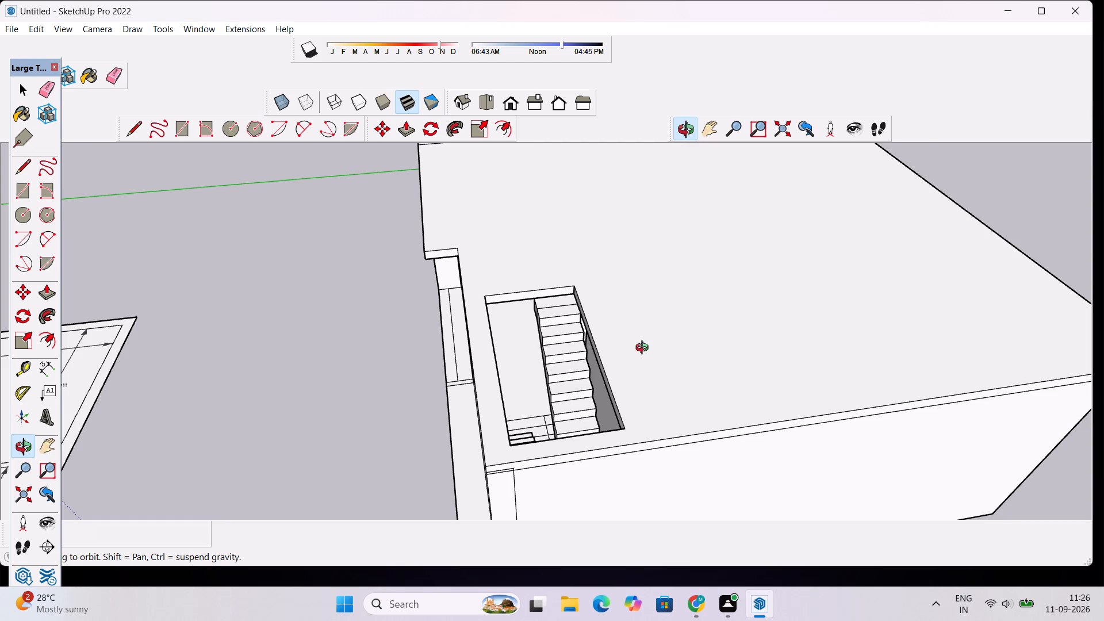
{"action": "scroll", "coordinate": [645, 349], "scroll_direction": "down", "scroll_amount": 1}
{"action": "scroll", "coordinate": [645, 349], "scroll_direction": "up", "scroll_amount": 1}
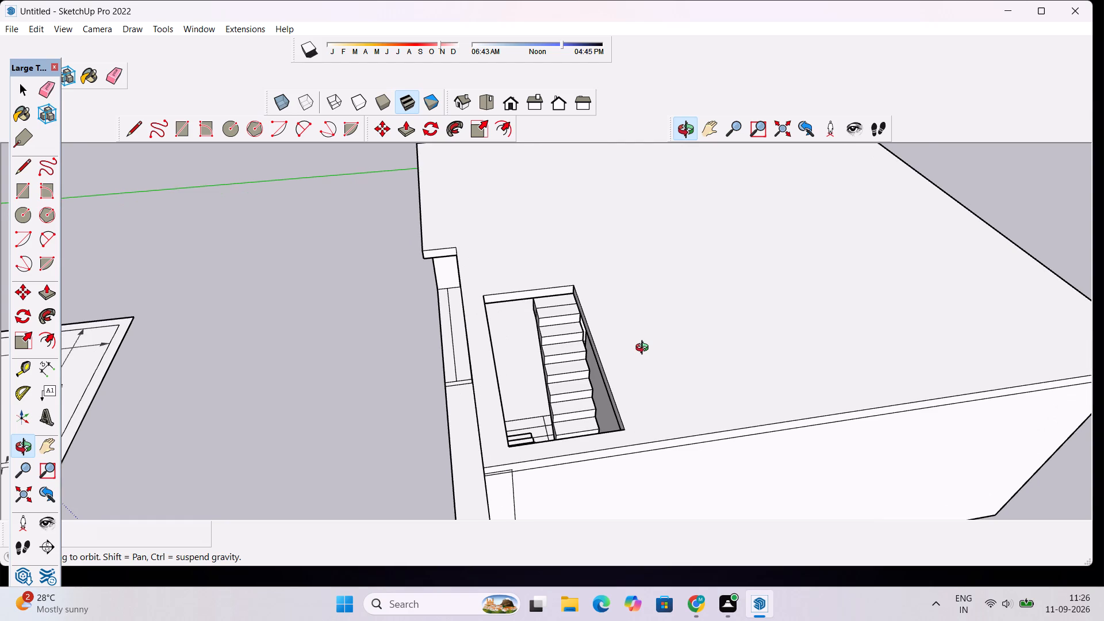
{"action": "scroll", "coordinate": [645, 349], "scroll_direction": "down", "scroll_amount": 1}
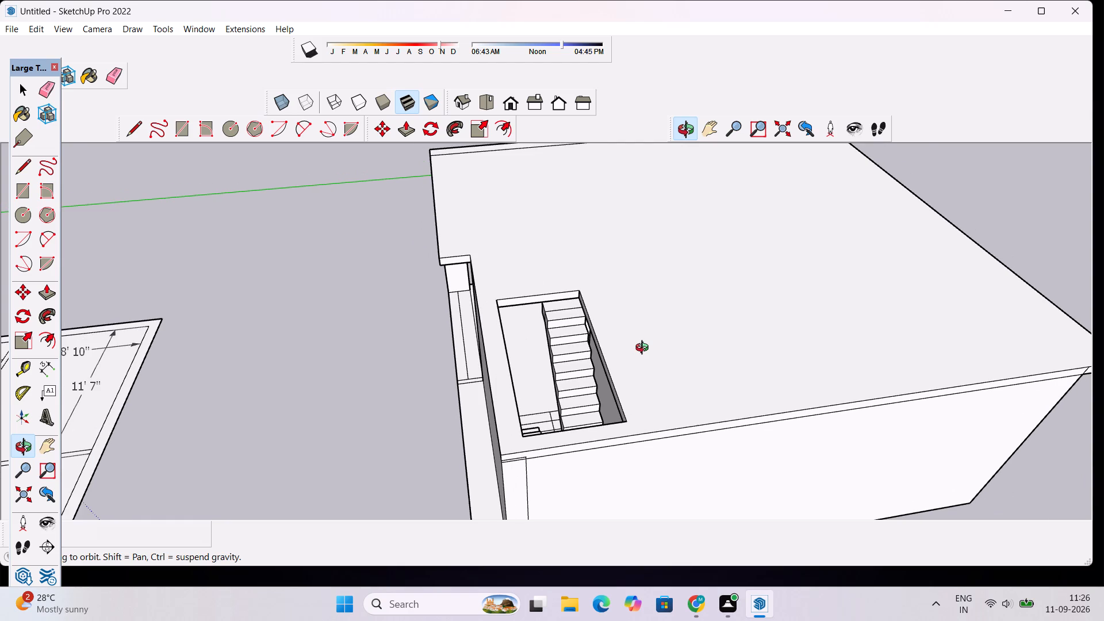
{"action": "scroll", "coordinate": [624, 368], "scroll_direction": "down", "scroll_amount": 1}
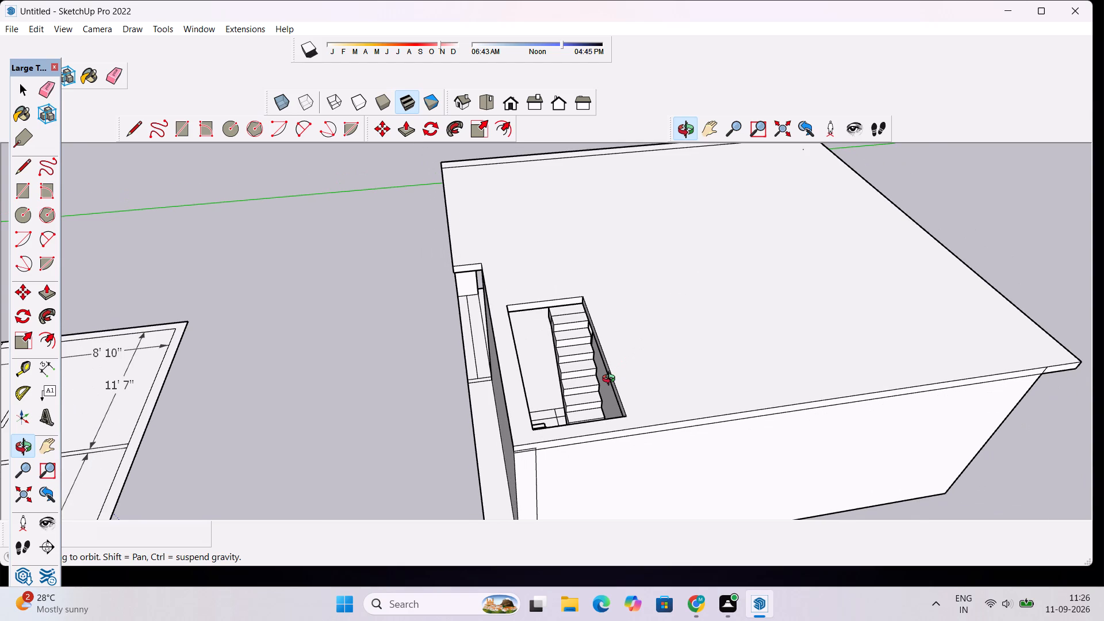
{"action": "scroll", "coordinate": [561, 382], "scroll_direction": "down", "scroll_amount": 1}
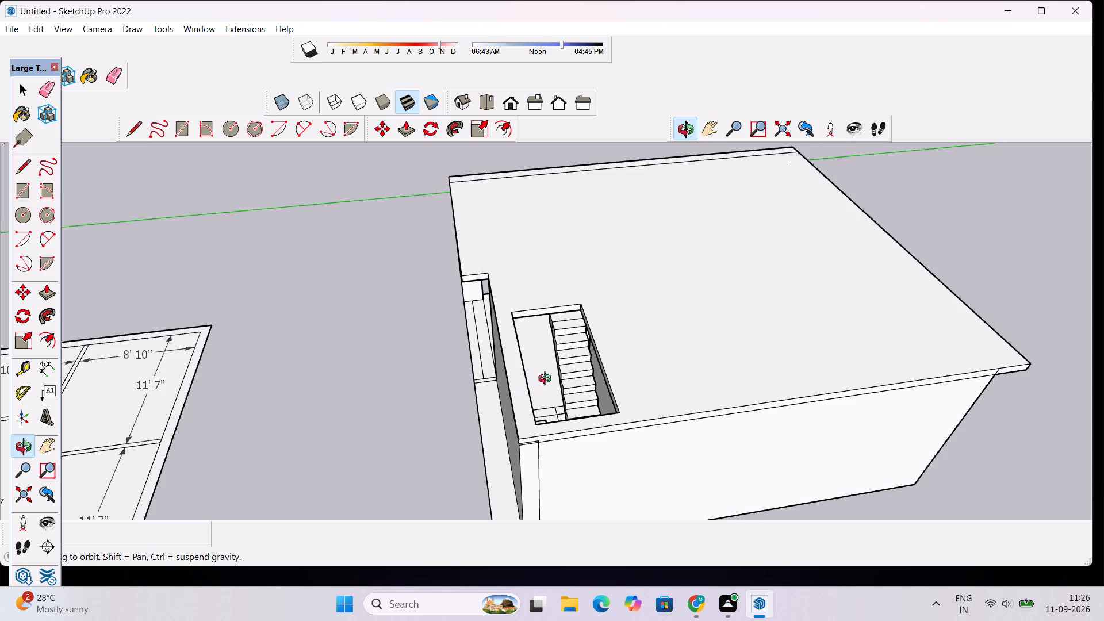
{"action": "scroll", "coordinate": [575, 368], "scroll_direction": "down", "scroll_amount": 5}
{"action": "scroll", "coordinate": [576, 368], "scroll_direction": "up", "scroll_amount": 5}
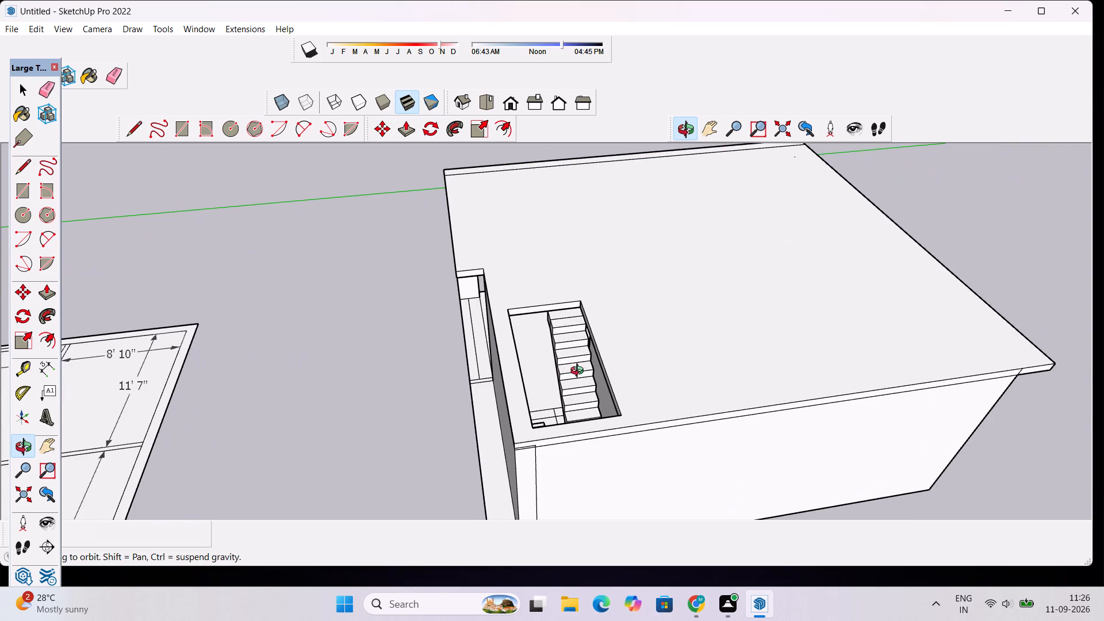
{"action": "scroll", "coordinate": [585, 367], "scroll_direction": "up", "scroll_amount": 2}
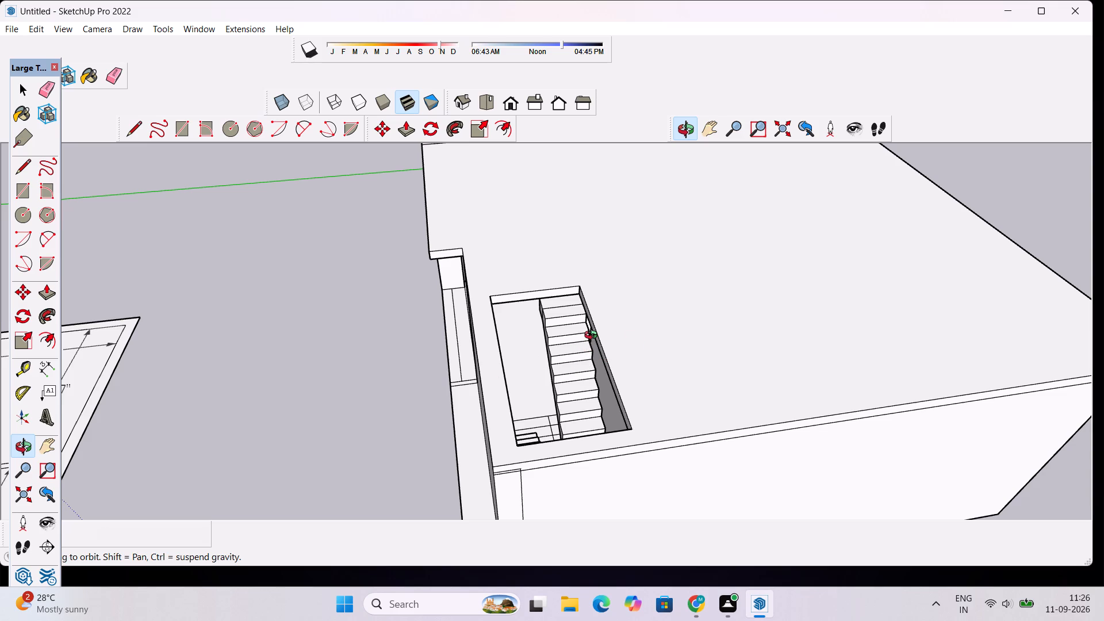
Erase all the stray seams on the front wall's inner face beside the staircase, seen through the roof's stair opening.
{"action": "scroll", "coordinate": [593, 336], "scroll_direction": "up", "scroll_amount": 4}
{"action": "left_click_drag", "start_coordinate": [491, 327], "coordinate": [669, 326]}
{"action": "left_click_drag", "start_coordinate": [812, 339], "coordinate": [581, 340]}
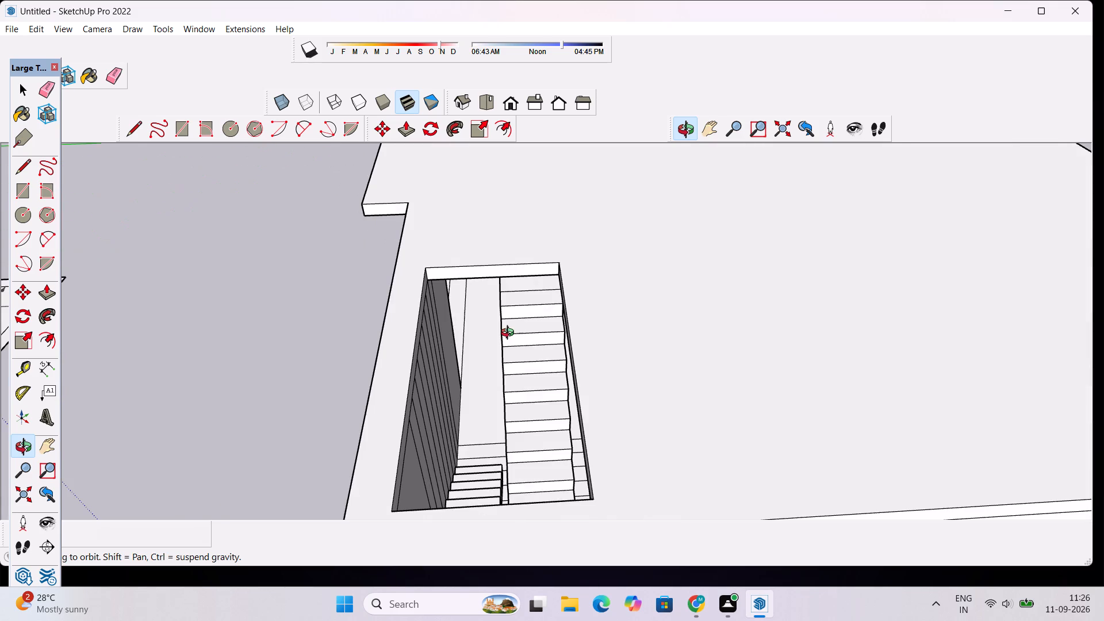
{"action": "key", "text": "space"}
{"action": "key", "text": "e"}
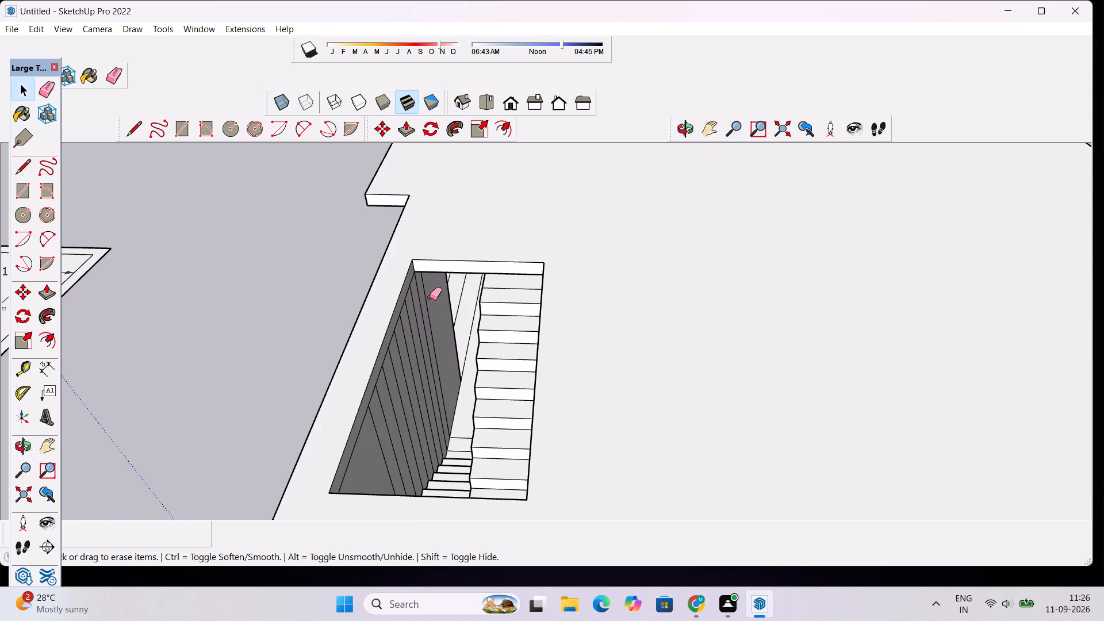
{"action": "left_click_drag", "start_coordinate": [430, 297], "coordinate": [375, 333]}
{"action": "key", "text": "ctrl+z"}
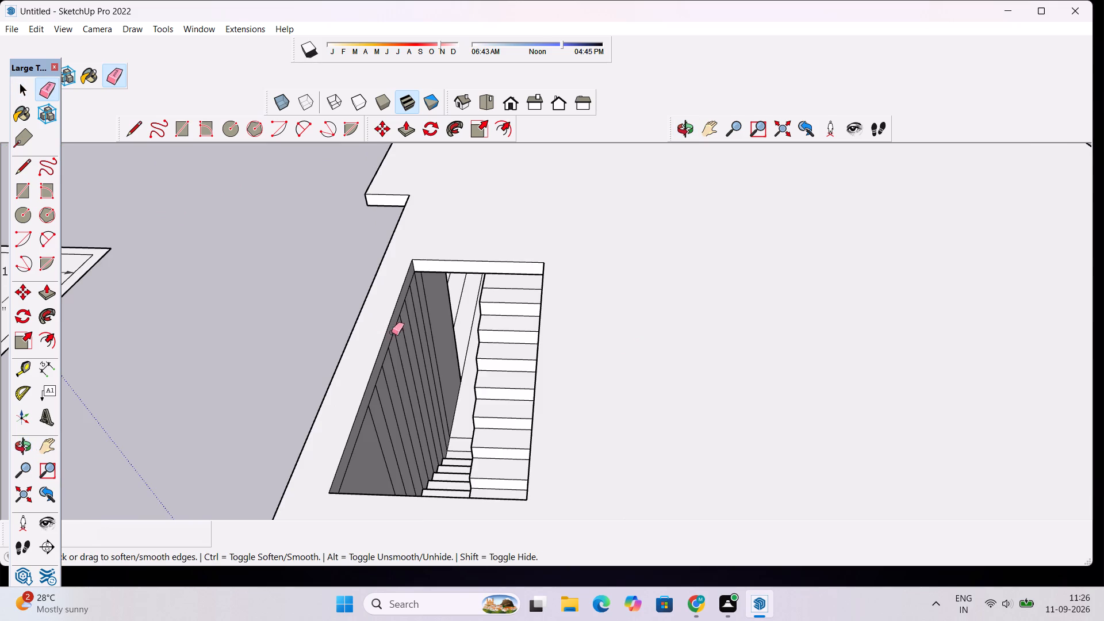
{"action": "left_click_drag", "start_coordinate": [430, 312], "coordinate": [413, 361]}
{"action": "left_click_drag", "start_coordinate": [420, 346], "coordinate": [415, 357]}
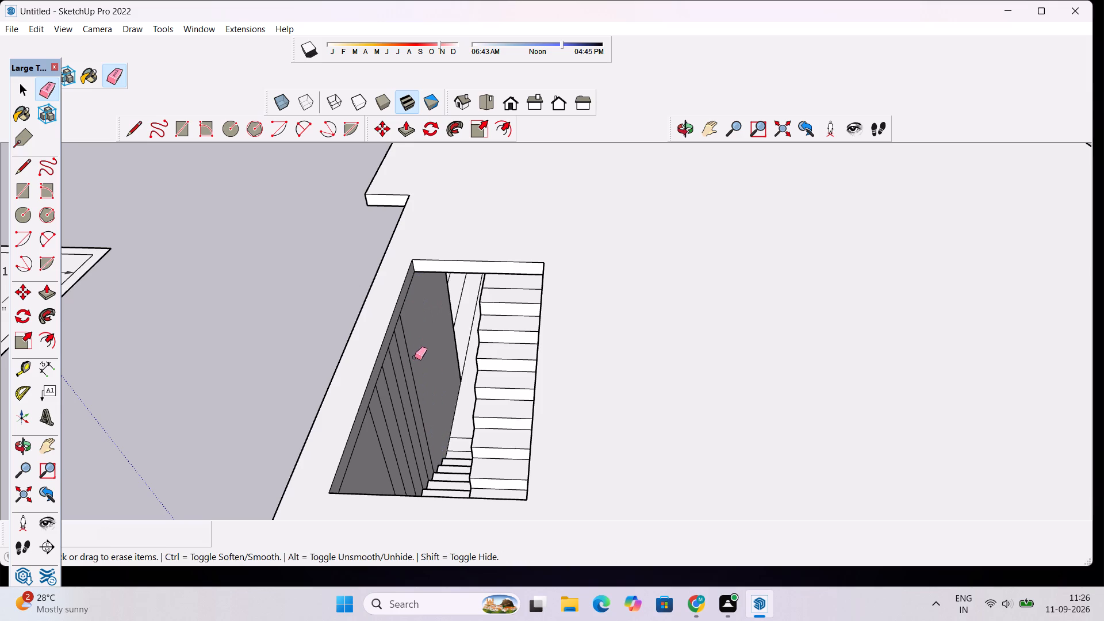
{"action": "left_click_drag", "start_coordinate": [415, 357], "coordinate": [384, 436]}
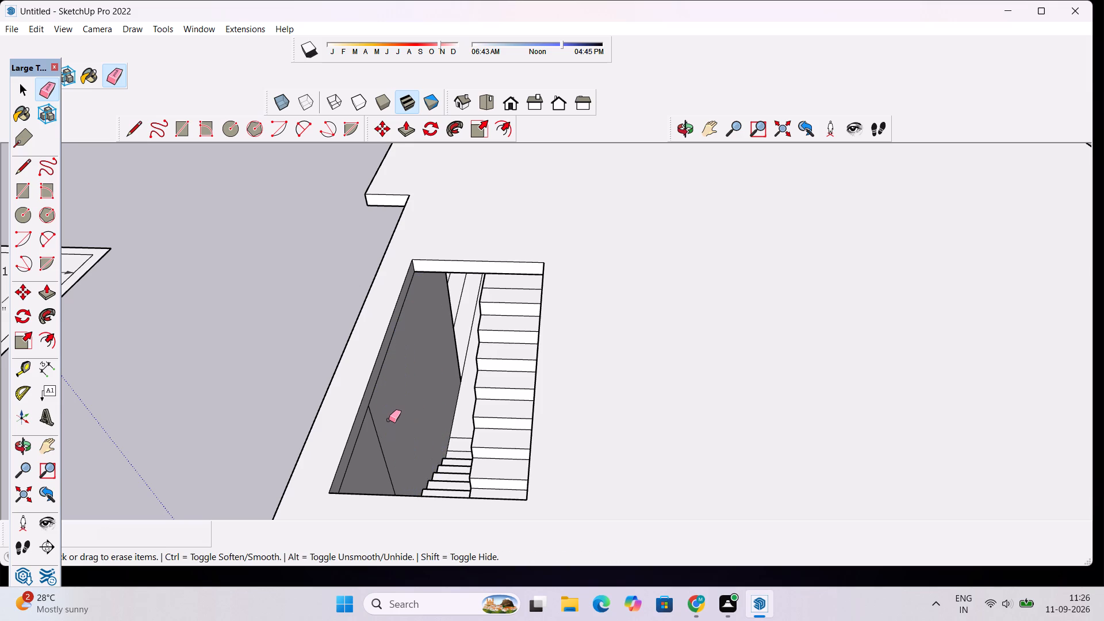
{"action": "scroll", "coordinate": [396, 407], "scroll_direction": "down", "scroll_amount": 1}
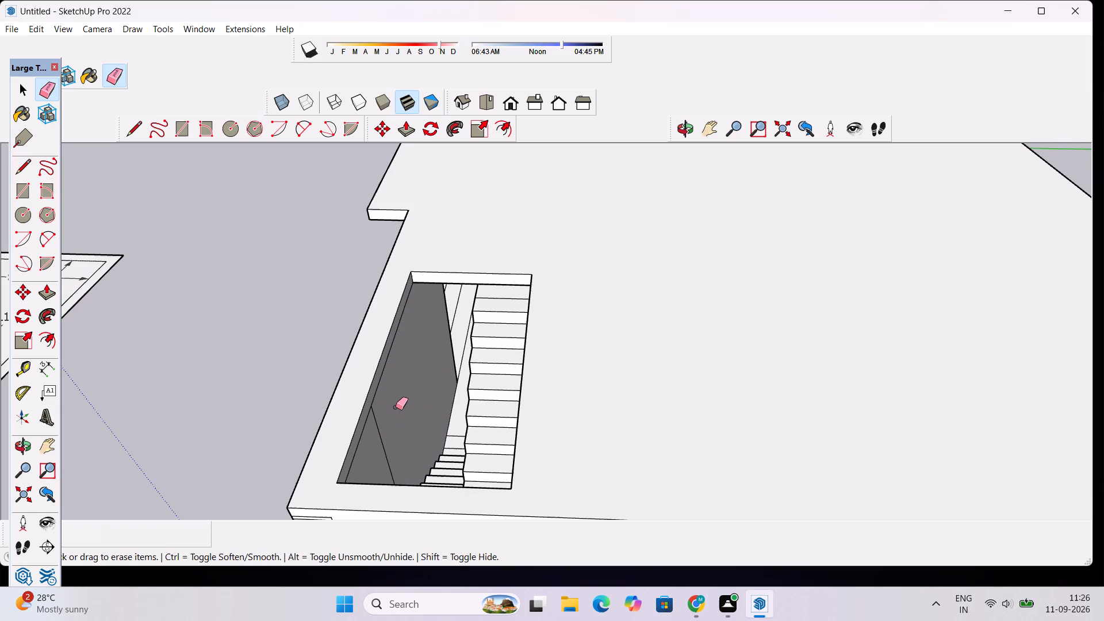
{"action": "scroll", "coordinate": [402, 421], "scroll_direction": "up", "scroll_amount": 3}
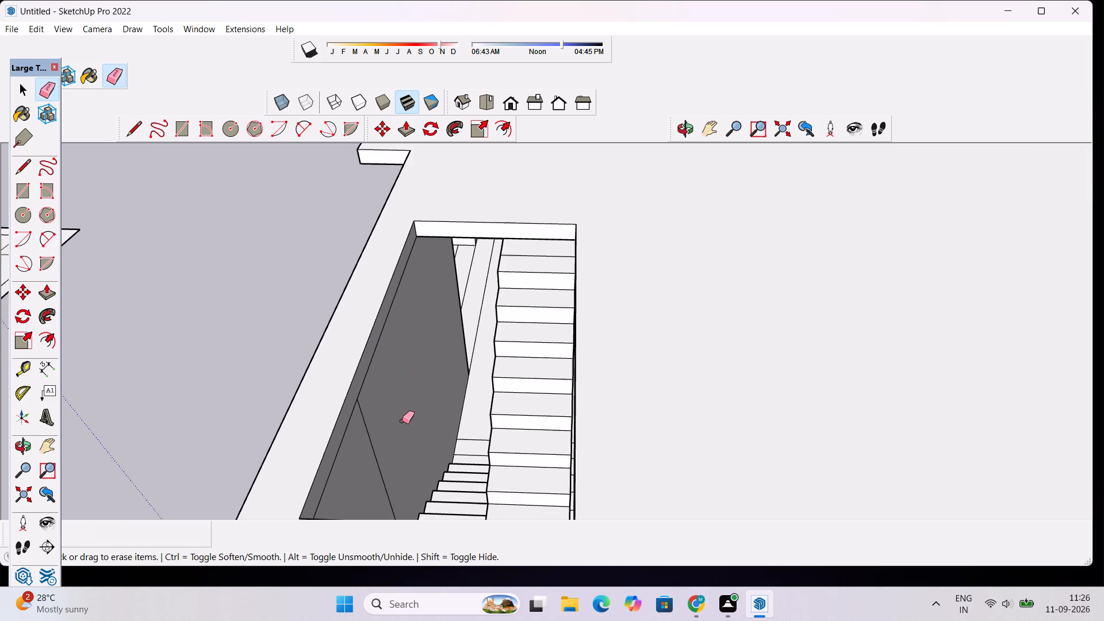
{"action": "scroll", "coordinate": [402, 421], "scroll_direction": "down", "scroll_amount": 3}
{"action": "left_click_drag", "start_coordinate": [398, 430], "coordinate": [383, 468]}
Examine the roof slab, the cleaned stairwell wall, the porch and the outer walls from all sides.
{"action": "scroll", "coordinate": [409, 413], "scroll_direction": "down", "scroll_amount": 10}
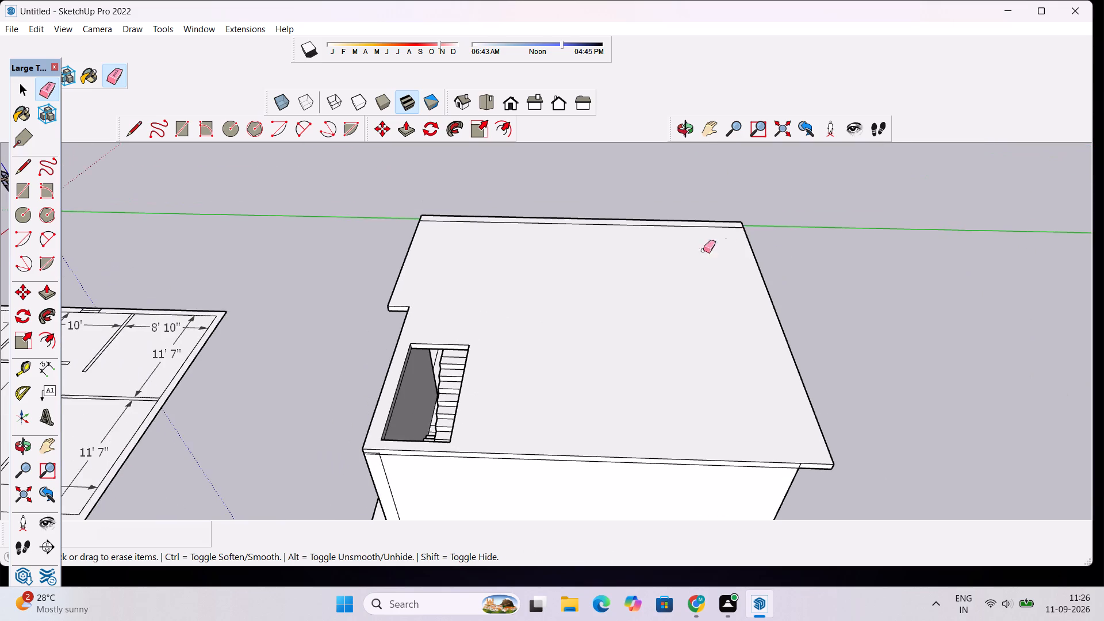
{"action": "left_click", "coordinate": [691, 133]}
{"action": "left_click_drag", "start_coordinate": [555, 329], "coordinate": [995, 192]}
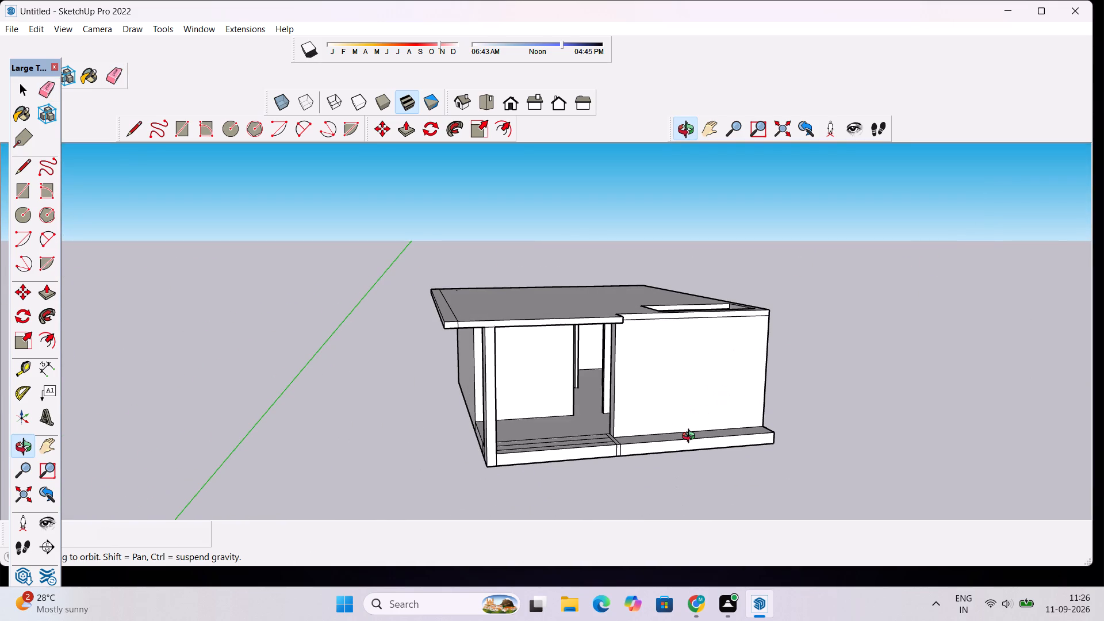
{"action": "scroll", "coordinate": [588, 386], "scroll_direction": "up", "scroll_amount": 5}
{"action": "left_click_drag", "start_coordinate": [890, 326], "coordinate": [722, 411]}
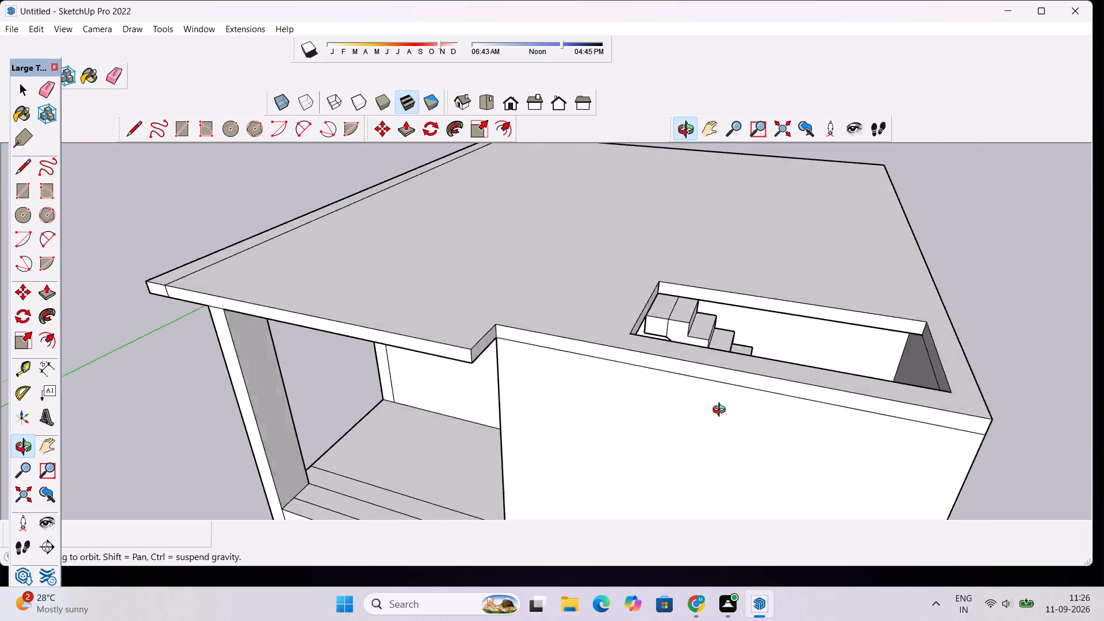
{"action": "left_click_drag", "start_coordinate": [722, 411], "coordinate": [434, 373]}
{"action": "scroll", "coordinate": [410, 244], "scroll_direction": "down", "scroll_amount": 5}
{"action": "left_click_drag", "start_coordinate": [496, 275], "coordinate": [148, 359]}
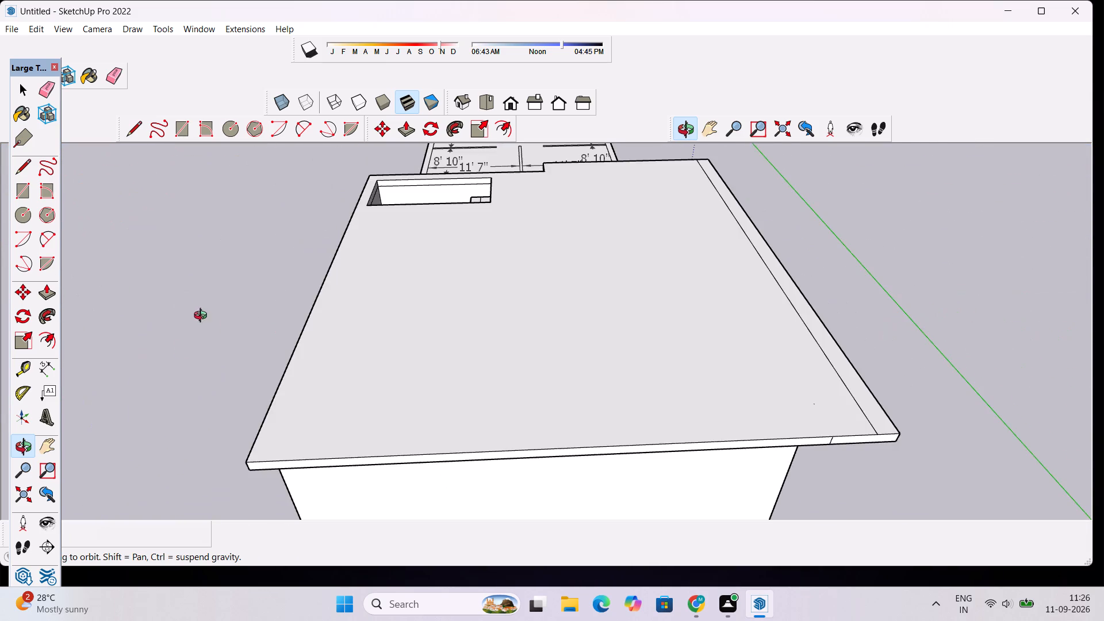
{"action": "left_click_drag", "start_coordinate": [291, 313], "coordinate": [666, 365]}
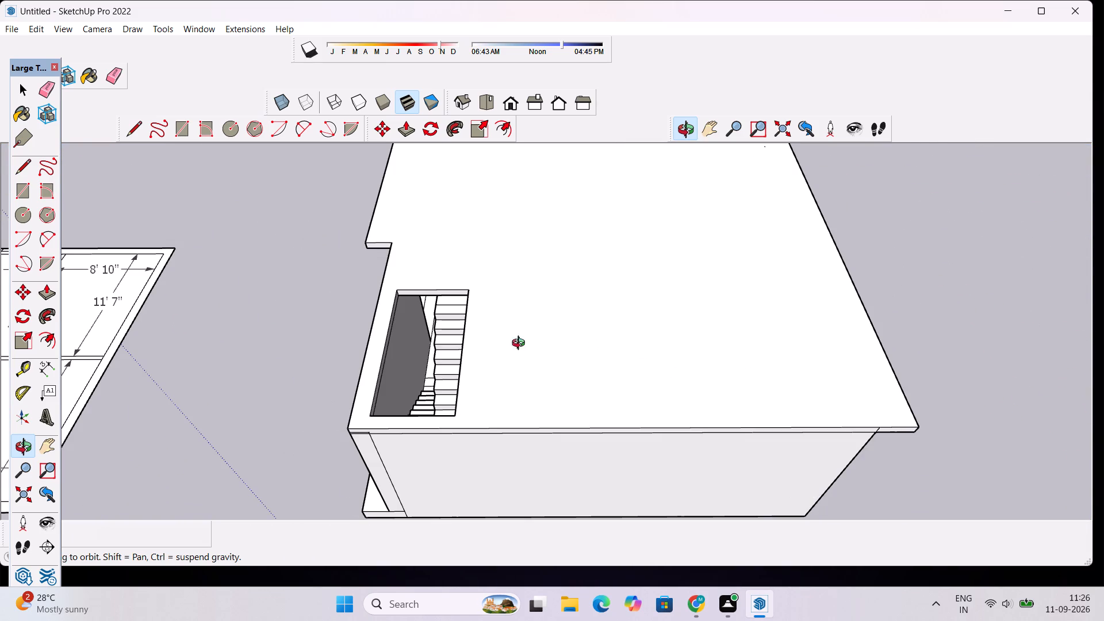
{"action": "scroll", "coordinate": [501, 341], "scroll_direction": "up", "scroll_amount": 5}
{"action": "left_click_drag", "start_coordinate": [308, 323], "coordinate": [458, 236]}
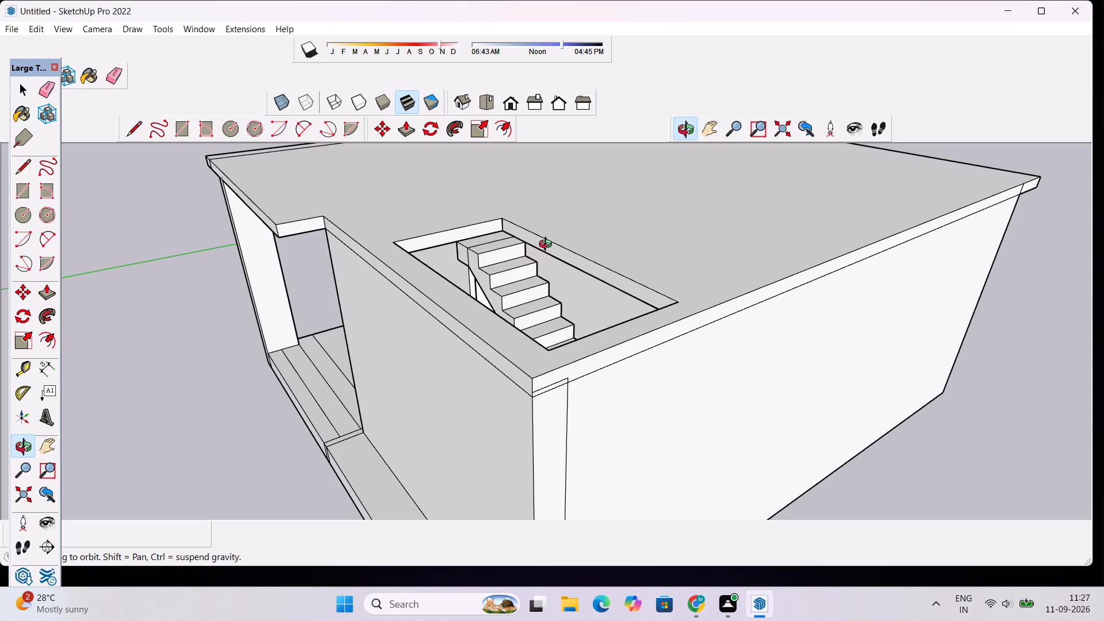
Erase the stray vertical and short horizontal seams on the side outer wall, its base, and the roof slab's edge at both ends.
{"action": "scroll", "coordinate": [635, 351], "scroll_direction": "down", "scroll_amount": 4}
{"action": "left_click_drag", "start_coordinate": [820, 497], "coordinate": [672, 418]}
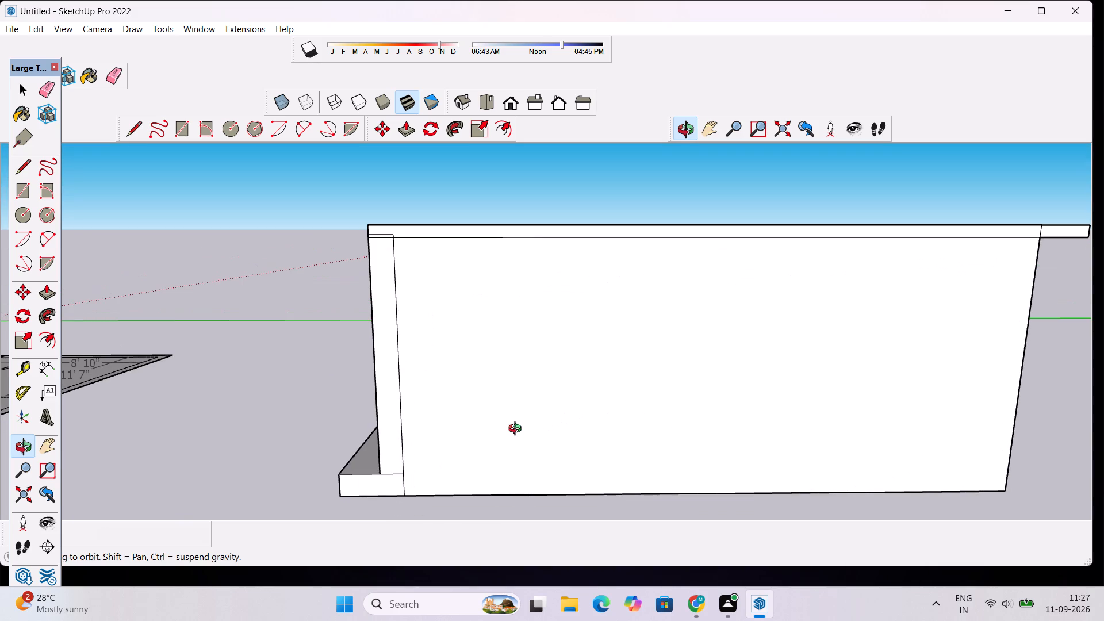
{"action": "left_click", "coordinate": [515, 430]}
{"action": "key", "text": "e"}
{"action": "left_click_drag", "start_coordinate": [414, 328], "coordinate": [389, 353]}
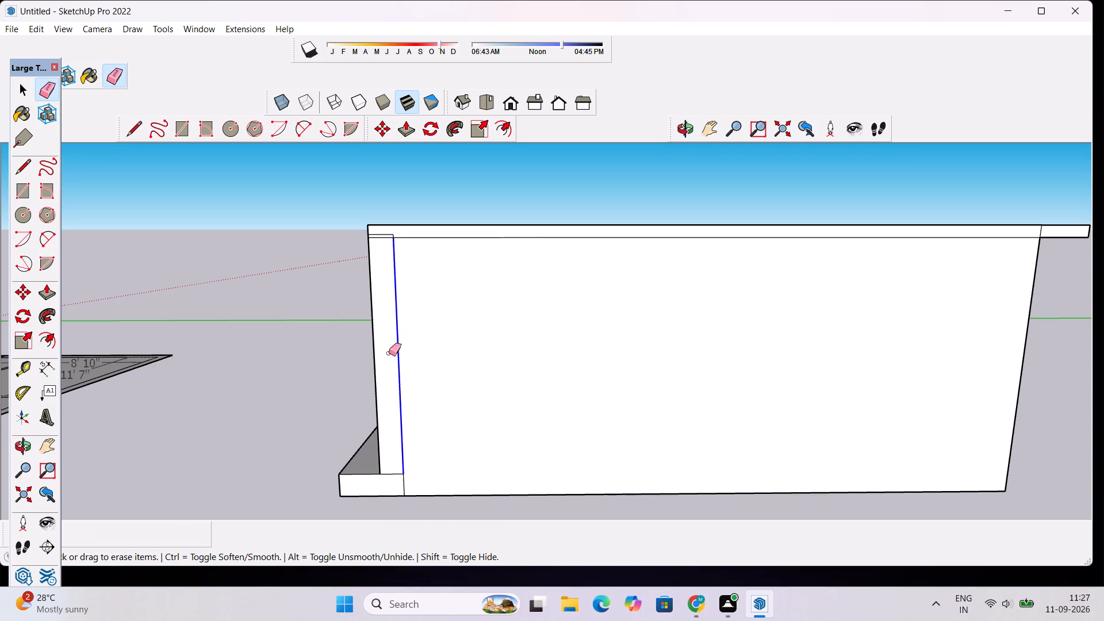
{"action": "left_click_drag", "start_coordinate": [389, 353], "coordinate": [389, 355]}
{"action": "left_click_drag", "start_coordinate": [396, 442], "coordinate": [411, 482]}
{"action": "scroll", "coordinate": [359, 218], "scroll_direction": "up", "scroll_amount": 4}
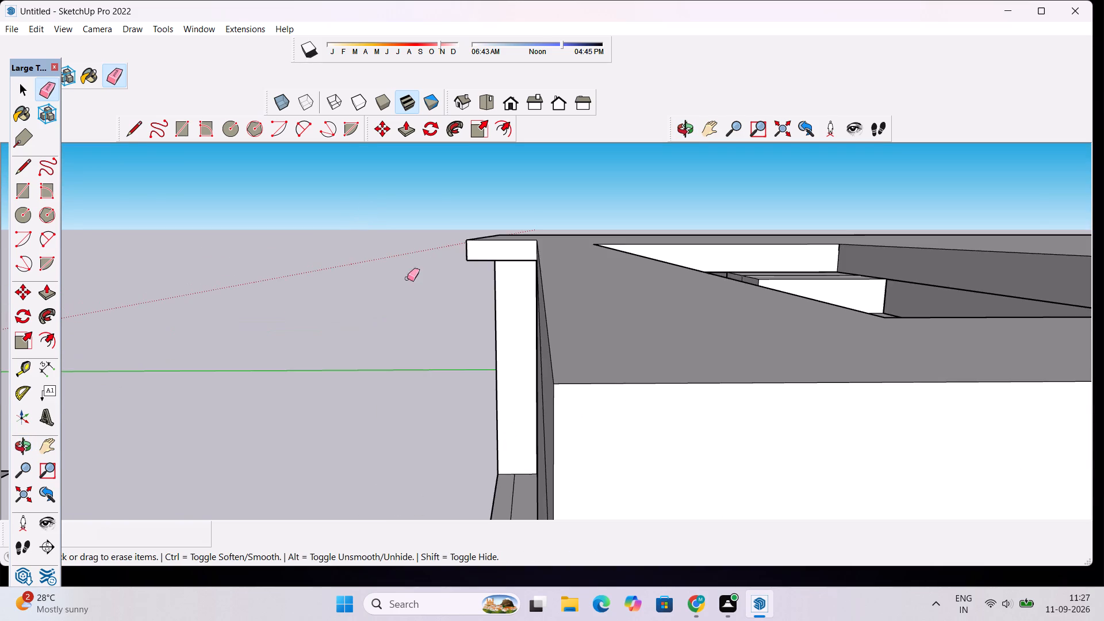
{"action": "scroll", "coordinate": [467, 266], "scroll_direction": "down", "scroll_amount": 4}
{"action": "left_click_drag", "start_coordinate": [498, 276], "coordinate": [497, 285]}
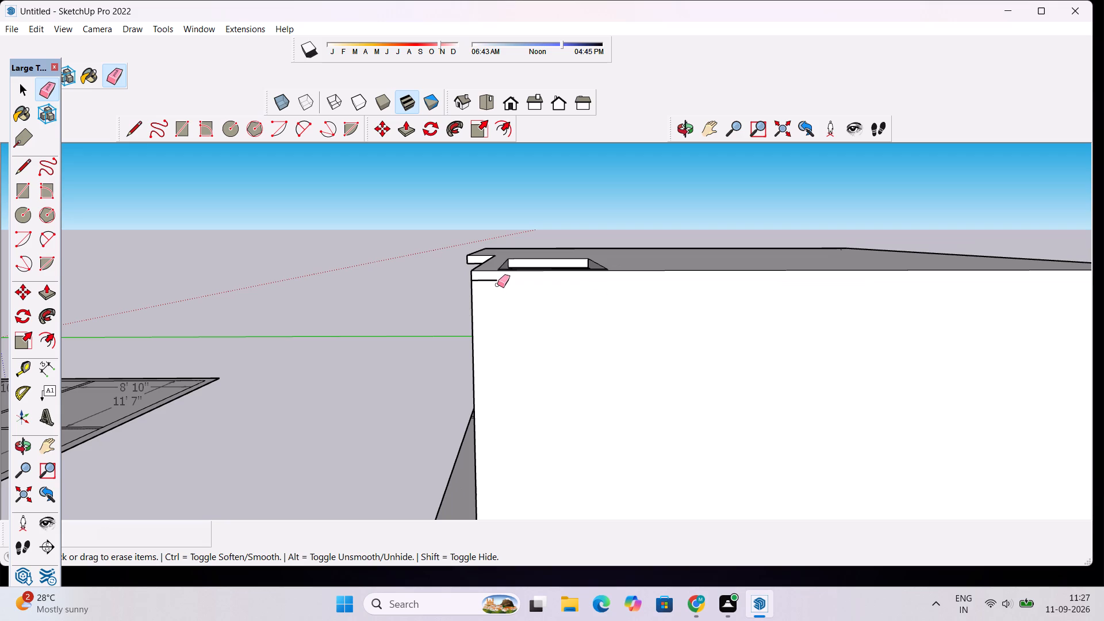
{"action": "left_click", "coordinate": [495, 278]}
{"action": "scroll", "coordinate": [514, 274], "scroll_direction": "down", "scroll_amount": 10}
{"action": "scroll", "coordinate": [888, 281], "scroll_direction": "up", "scroll_amount": 6}
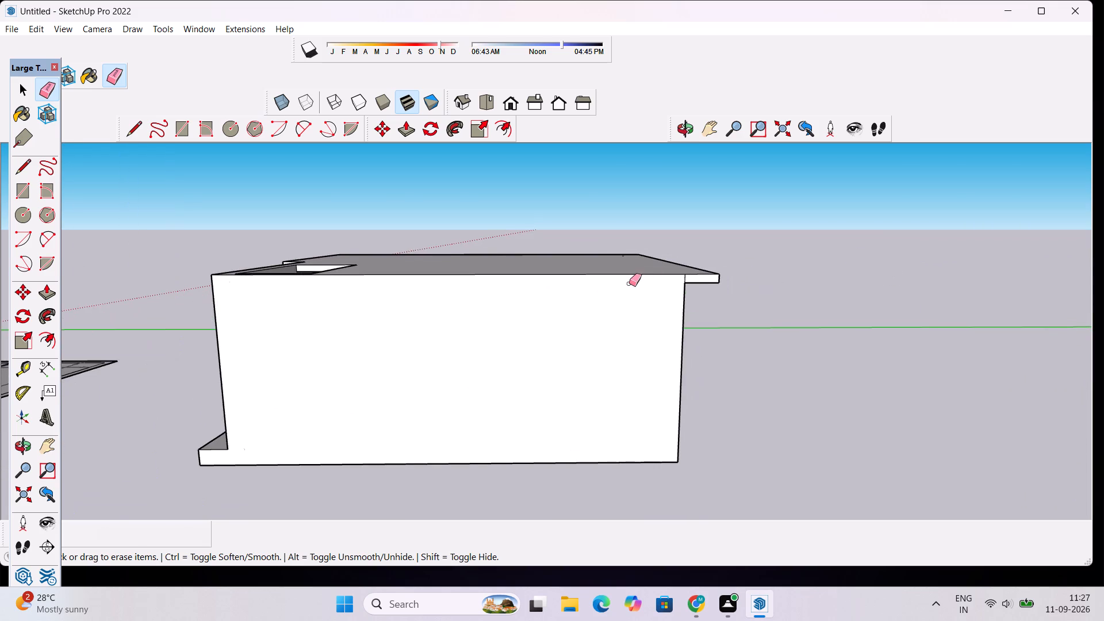
{"action": "scroll", "coordinate": [676, 278], "scroll_direction": "up", "scroll_amount": 4}
{"action": "left_click_drag", "start_coordinate": [658, 276], "coordinate": [643, 282]}
{"action": "scroll", "coordinate": [708, 248], "scroll_direction": "down", "scroll_amount": 6}
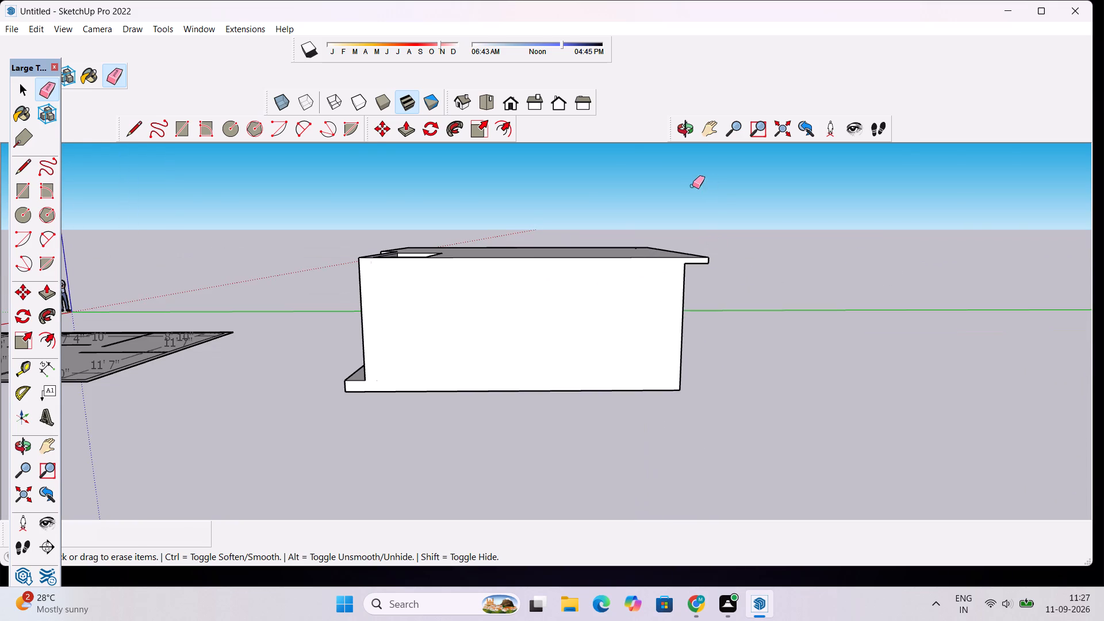
Examine the roof slab, porch, cleaned side wall and stair opening from above and around the house.
{"action": "left_click", "coordinate": [680, 129]}
{"action": "left_click_drag", "start_coordinate": [558, 282], "coordinate": [890, 393]}
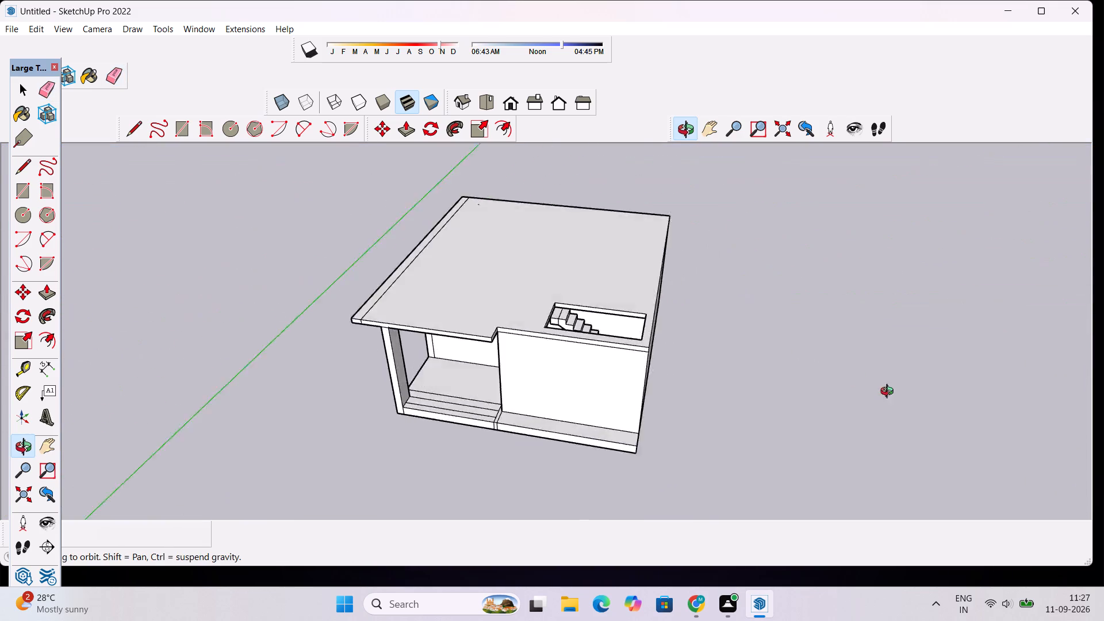
{"action": "left_click_drag", "start_coordinate": [890, 393], "coordinate": [1068, 389]}
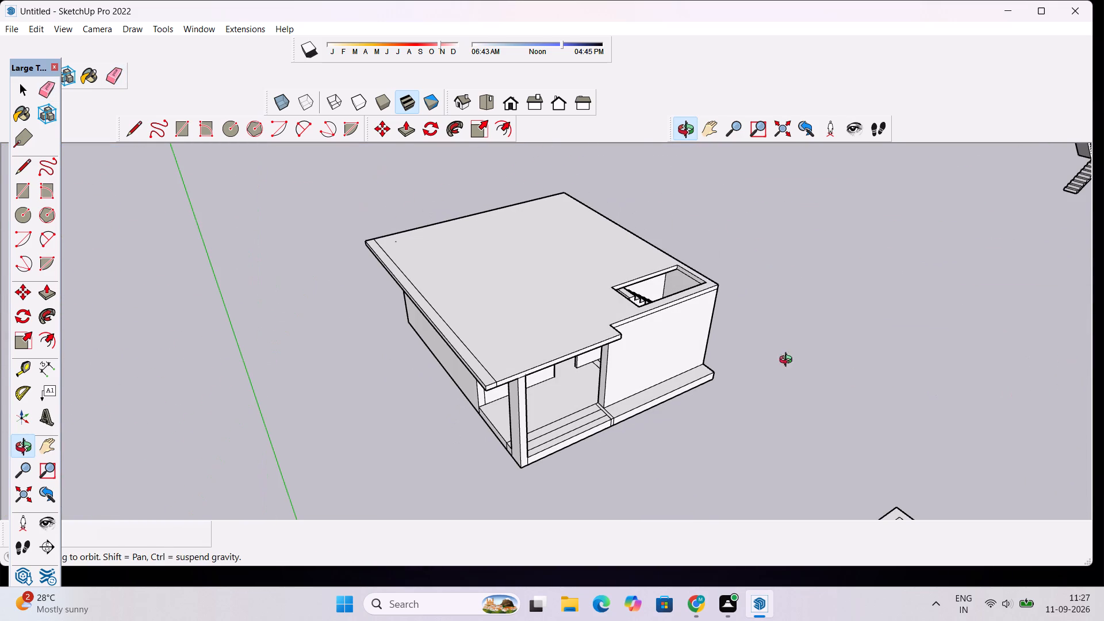
{"action": "scroll", "coordinate": [683, 369], "scroll_direction": "down", "scroll_amount": 2}
{"action": "scroll", "coordinate": [634, 365], "scroll_direction": "up", "scroll_amount": 4}
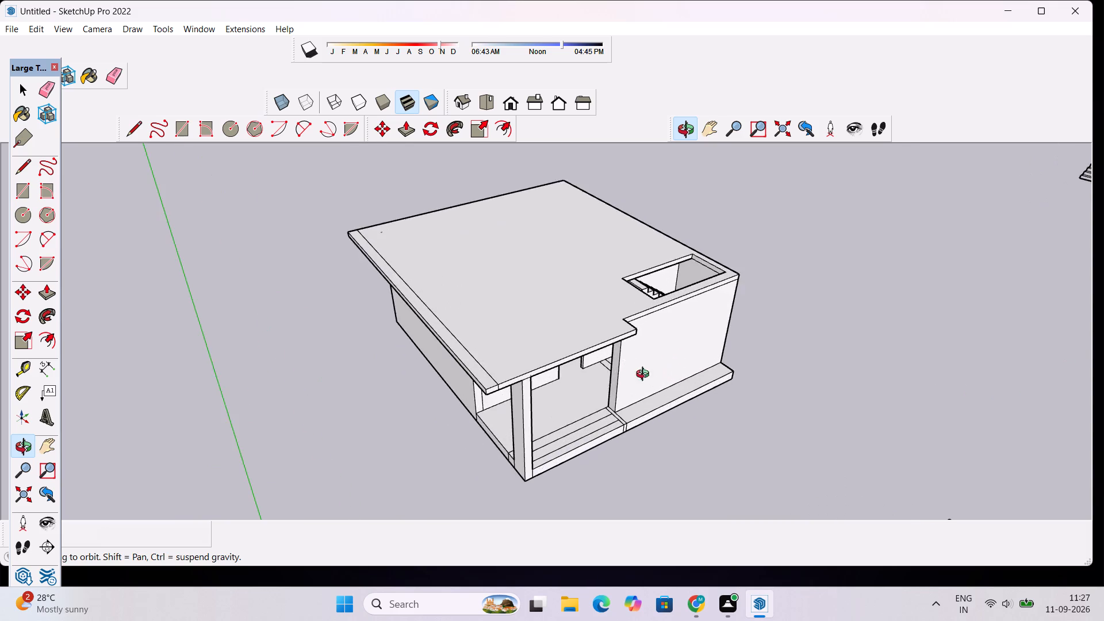
{"action": "left_click_drag", "start_coordinate": [657, 387], "coordinate": [512, 329]}
{"action": "scroll", "coordinate": [543, 327], "scroll_direction": "up", "scroll_amount": 3}
{"action": "left_click_drag", "start_coordinate": [781, 301], "coordinate": [574, 408]}
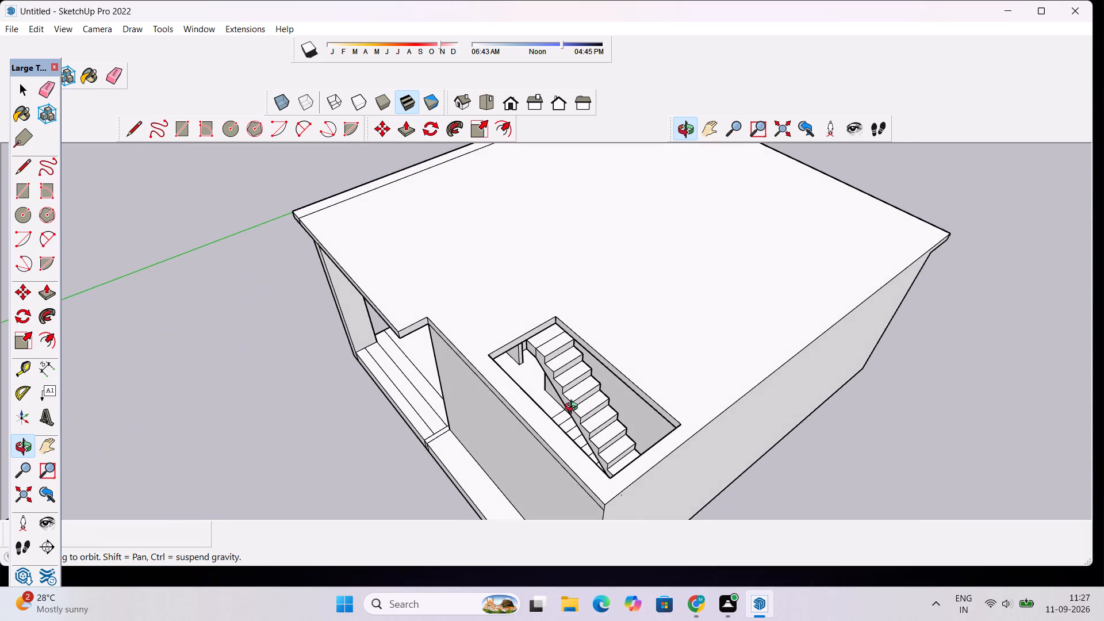
{"action": "scroll", "coordinate": [574, 408], "scroll_direction": "up", "scroll_amount": 2}
{"action": "scroll", "coordinate": [664, 381], "scroll_direction": "down", "scroll_amount": 1}
{"action": "left_click_drag", "start_coordinate": [688, 387], "coordinate": [622, 389]}
Draw a line about 4' 3 1/2" from the stair opening's front corner, extending its long edge, and join it to the roof notch's corner.
{"action": "key", "text": "l"}
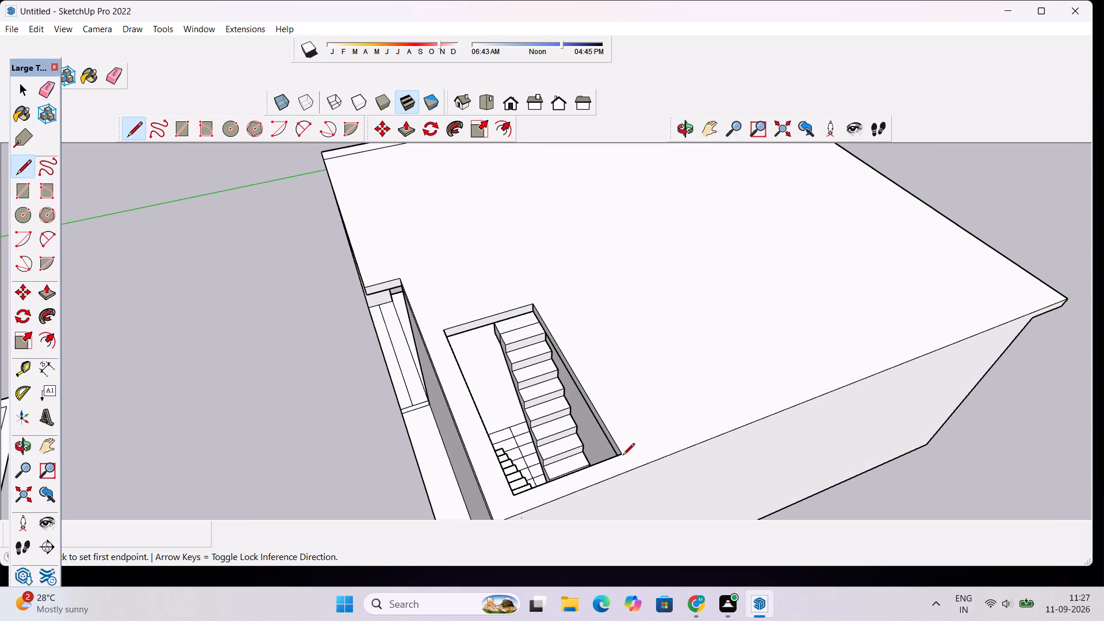
{"action": "scroll", "coordinate": [623, 454], "scroll_direction": "up", "scroll_amount": 3}
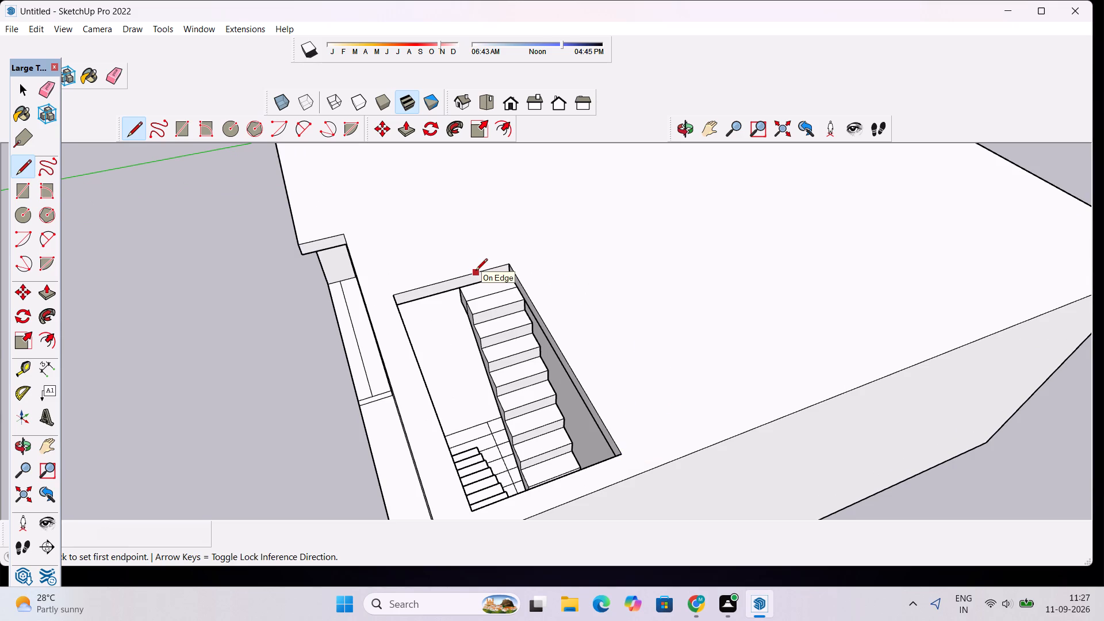
{"action": "scroll", "coordinate": [476, 271], "scroll_direction": "down", "scroll_amount": 4}
{"action": "scroll", "coordinate": [476, 271], "scroll_direction": "up", "scroll_amount": 2}
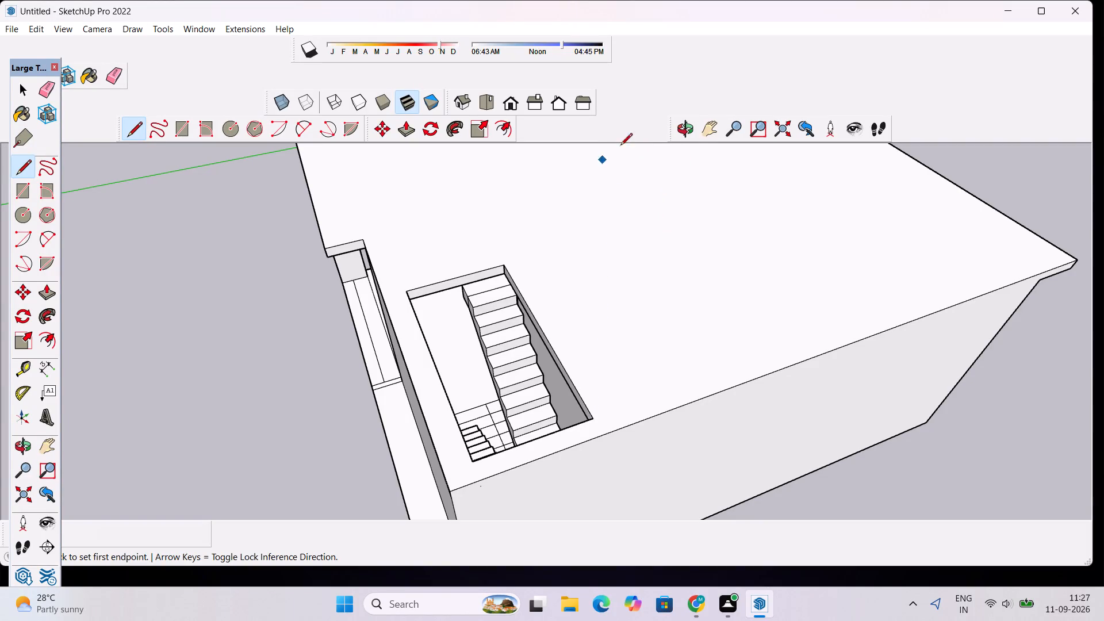
{"action": "scroll", "coordinate": [557, 221], "scroll_direction": "down", "scroll_amount": 2}
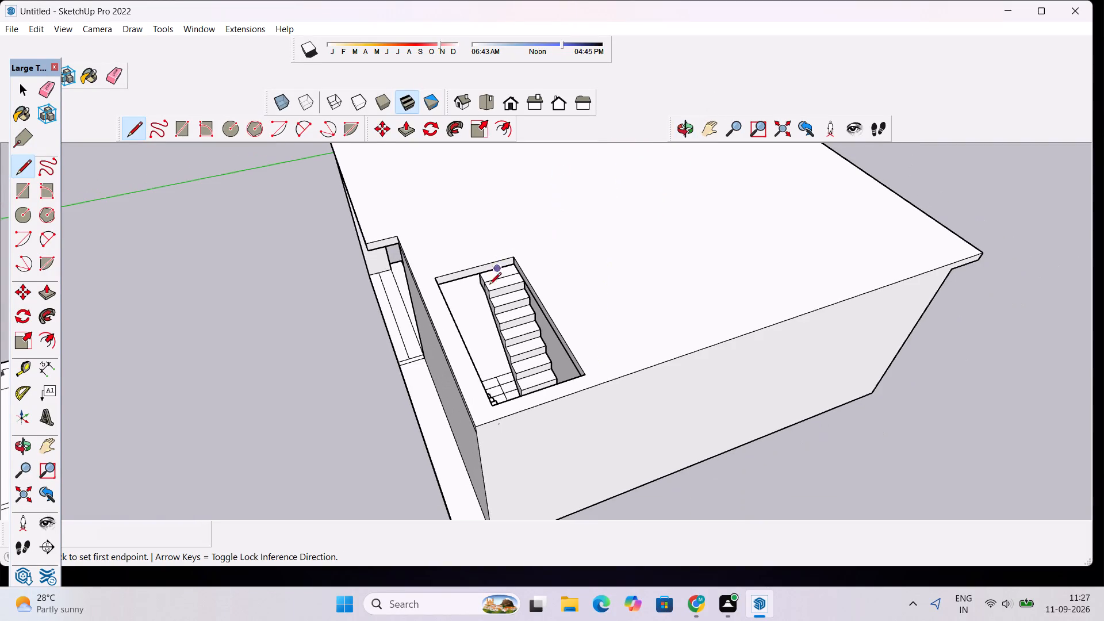
{"action": "scroll", "coordinate": [485, 346], "scroll_direction": "up", "scroll_amount": 1}
{"action": "scroll", "coordinate": [427, 258], "scroll_direction": "up", "scroll_amount": 4}
{"action": "left_click", "coordinate": [425, 275]}
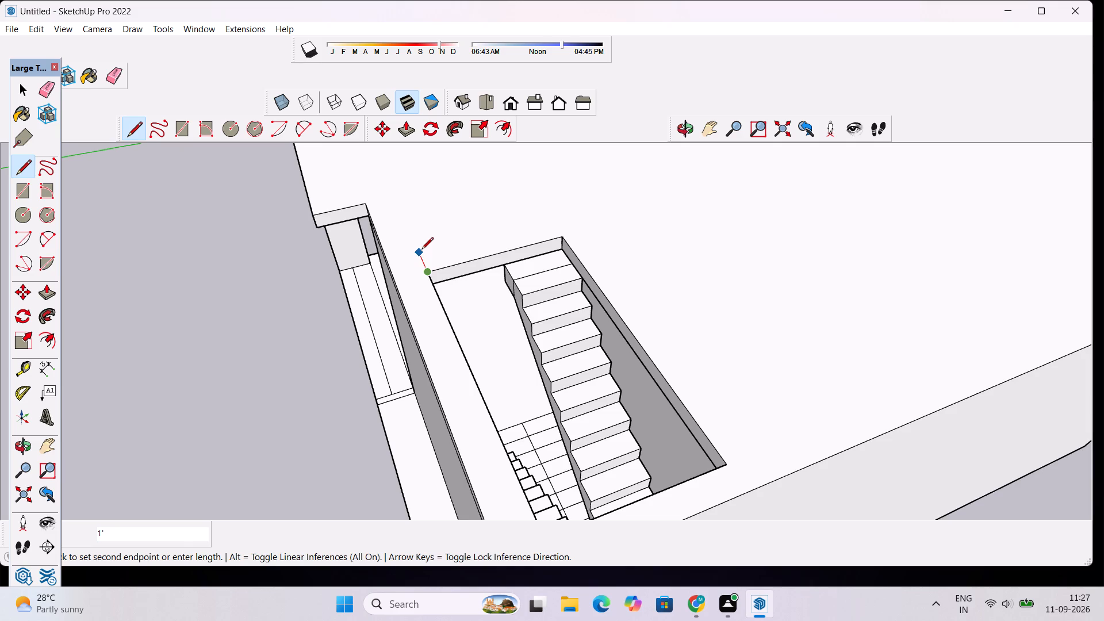
{"action": "scroll", "coordinate": [404, 217], "scroll_direction": "up", "scroll_amount": 4}
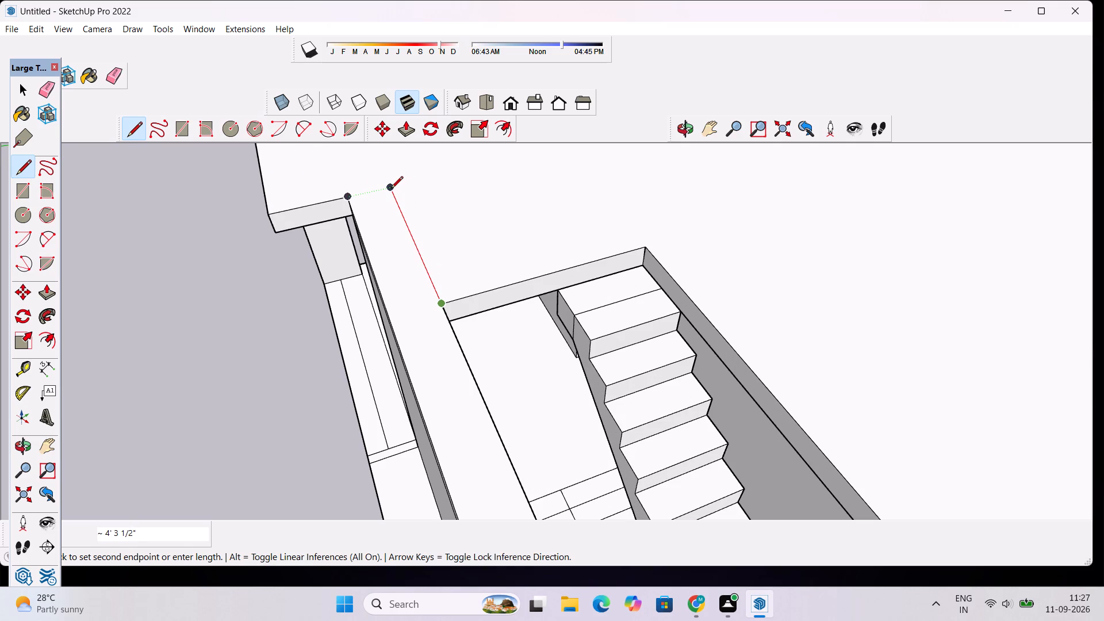
{"action": "left_click", "coordinate": [391, 189]}
{"action": "left_click", "coordinate": [344, 198]}
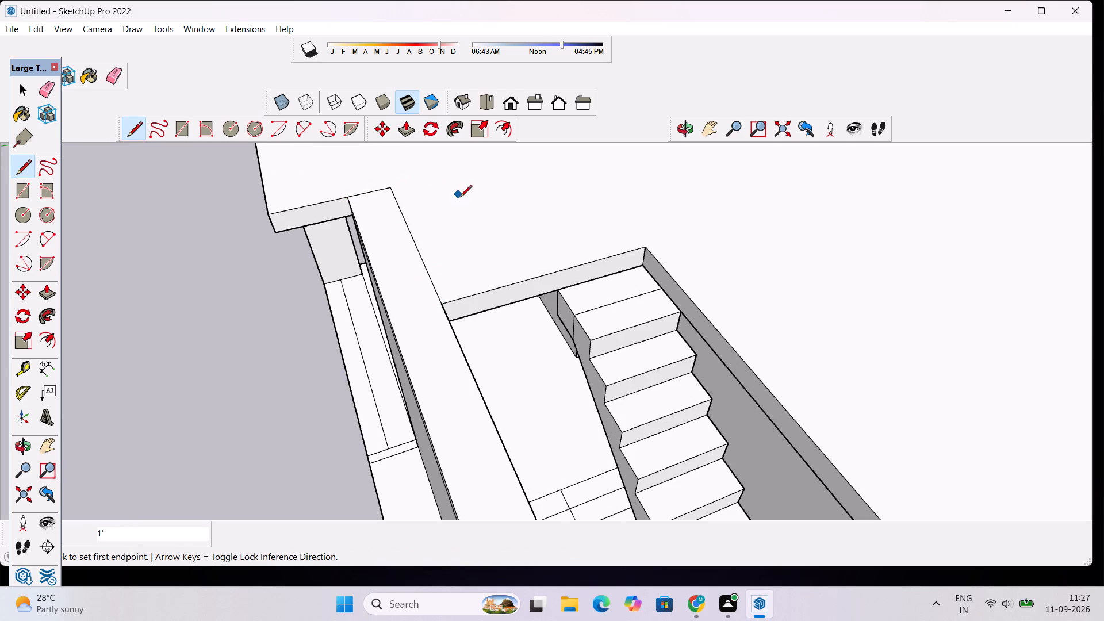
Outline a 1' wide strip along the stair opening's inner long edge, extended past the staircase to align with the roof notch's corner.
{"action": "scroll", "coordinate": [461, 211], "scroll_direction": "down", "scroll_amount": 5}
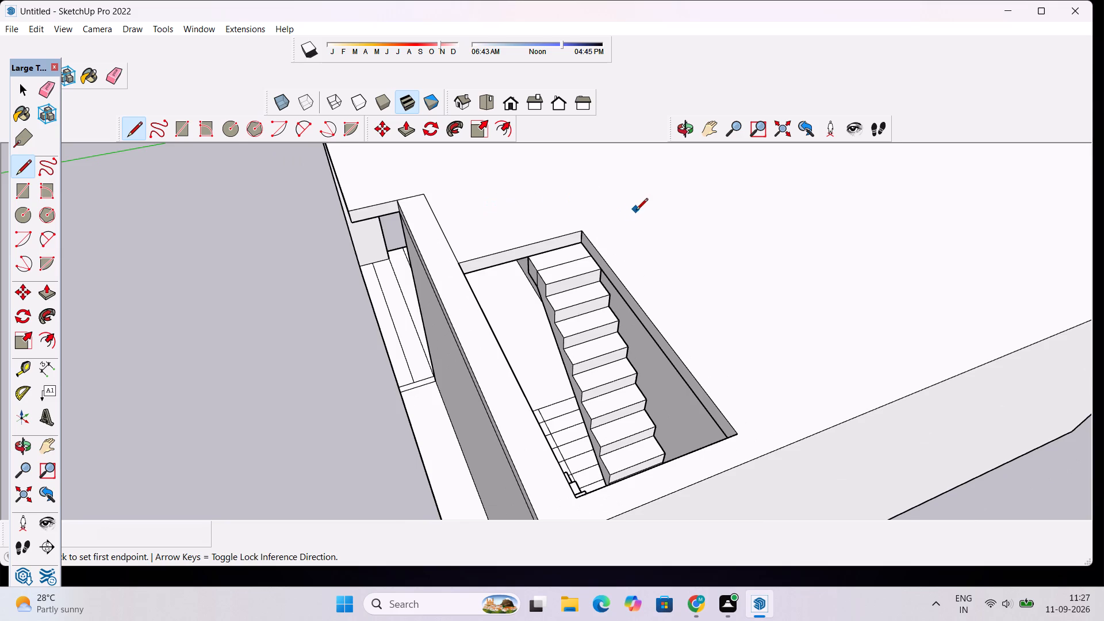
{"action": "scroll", "coordinate": [636, 212], "scroll_direction": "down", "scroll_amount": 2}
{"action": "scroll", "coordinate": [660, 276], "scroll_direction": "down", "scroll_amount": 3}
{"action": "scroll", "coordinate": [637, 243], "scroll_direction": "up", "scroll_amount": 5}
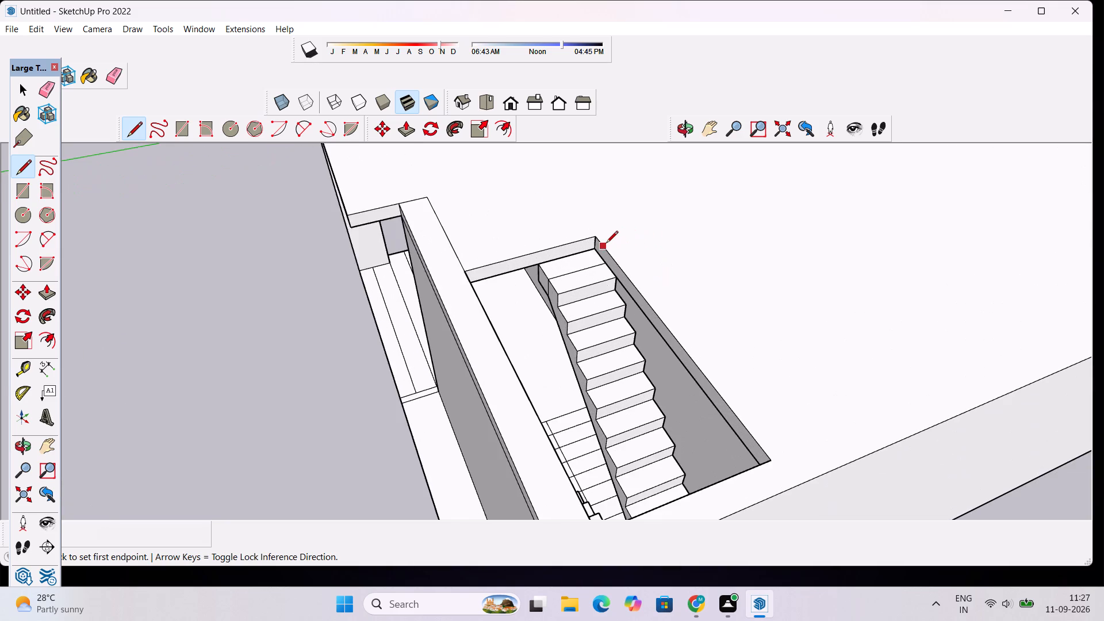
{"action": "scroll", "coordinate": [606, 244], "scroll_direction": "down", "scroll_amount": 5}
{"action": "scroll", "coordinate": [605, 240], "scroll_direction": "up", "scroll_amount": 4}
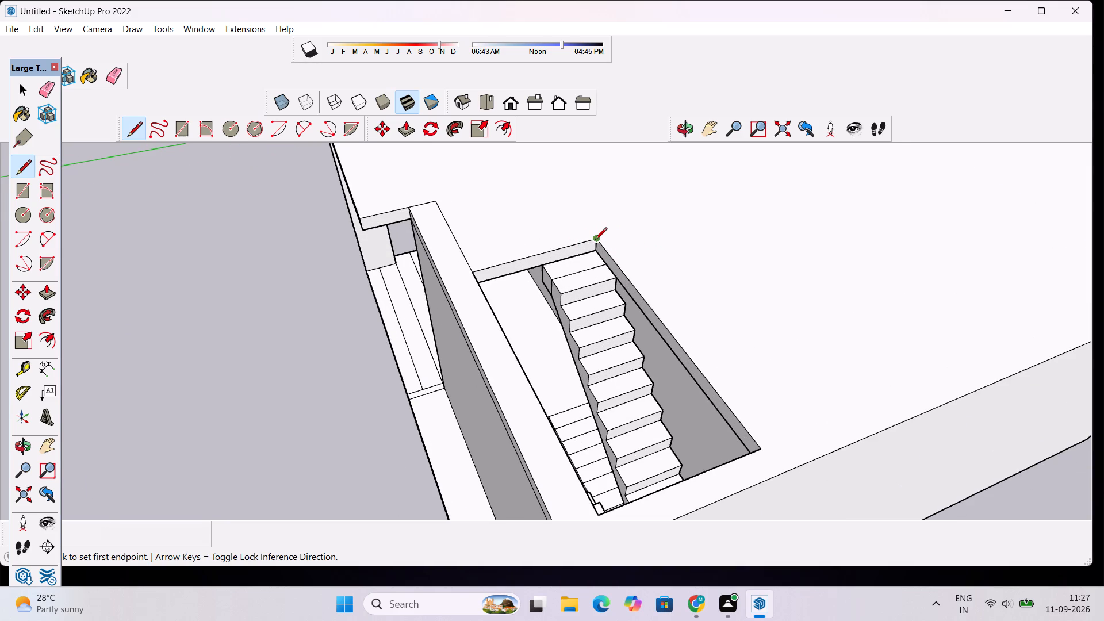
{"action": "left_click", "coordinate": [550, 175]}
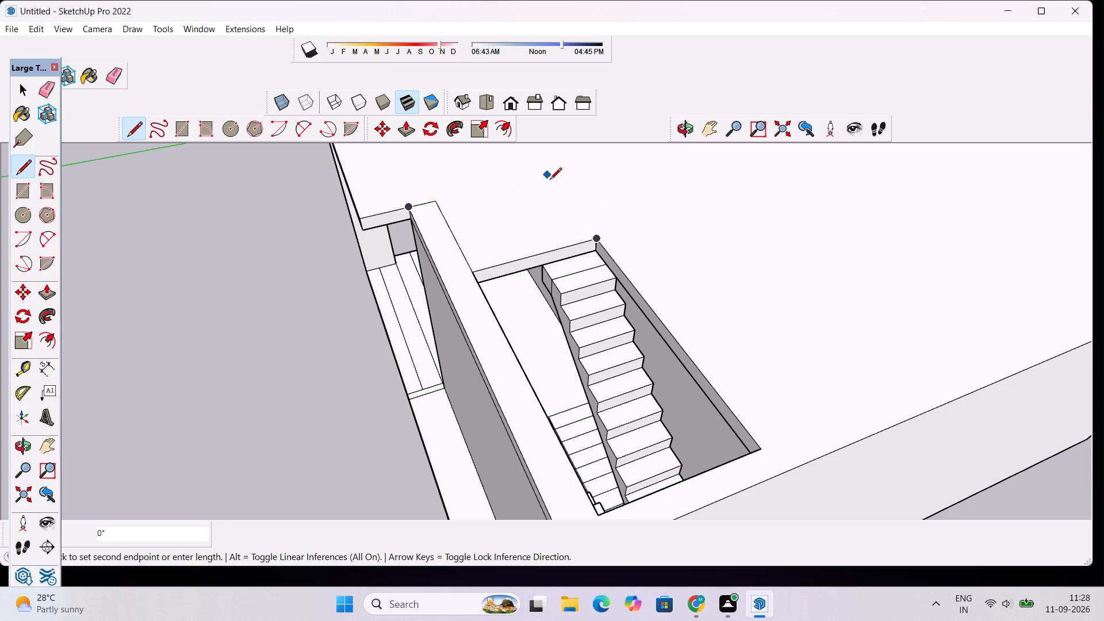
{"action": "key", "text": "space"}
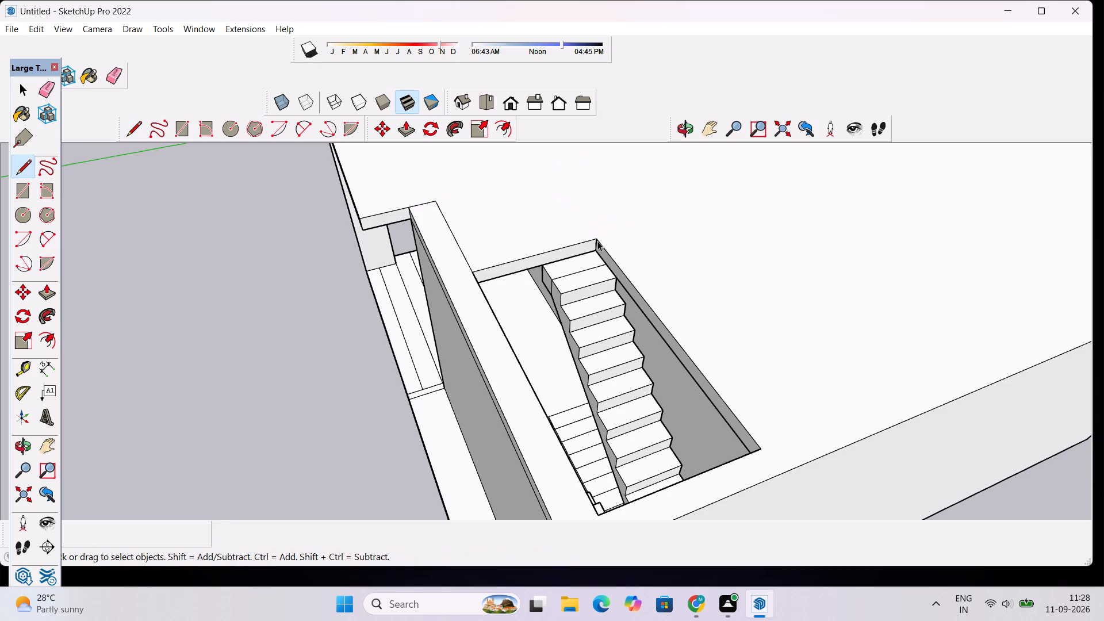
{"action": "key", "text": "l"}
{"action": "left_click", "coordinate": [597, 241]}
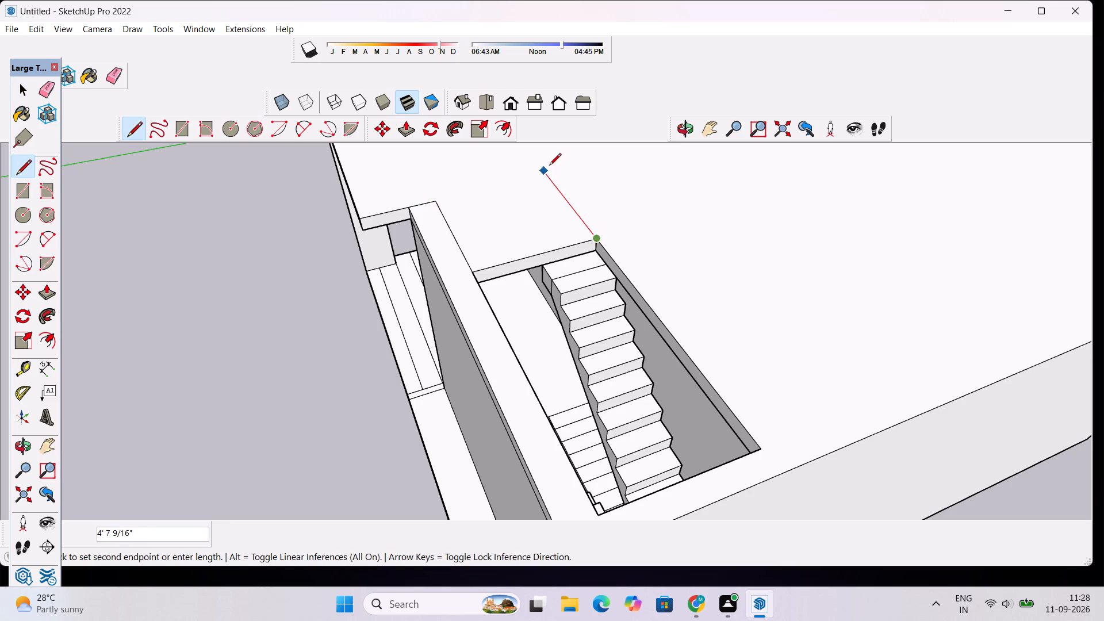
{"action": "left_click", "coordinate": [547, 177]}
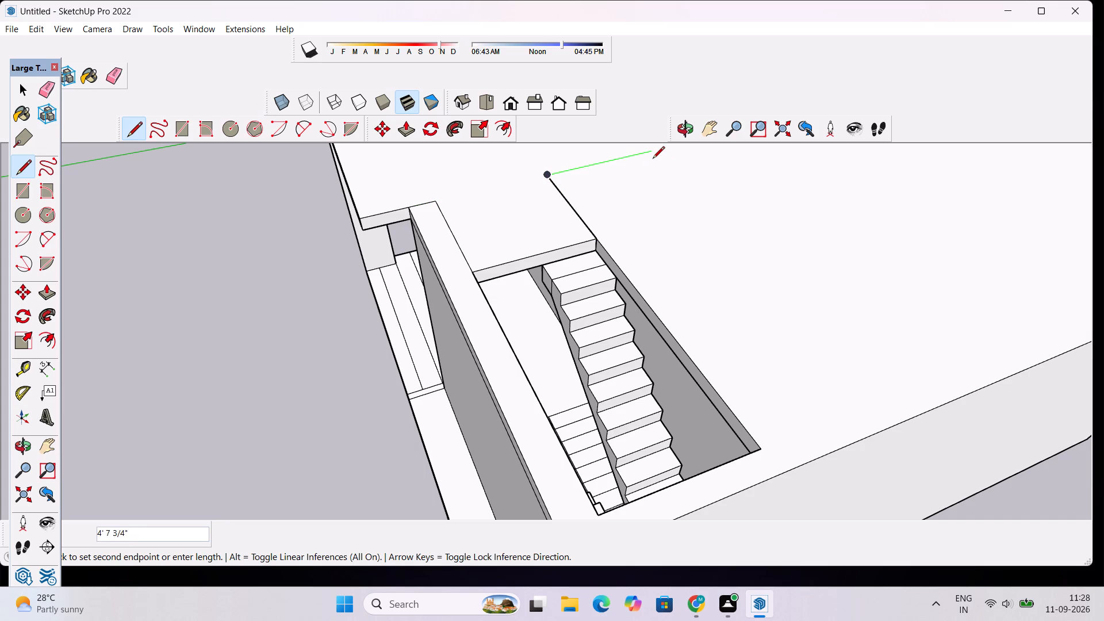
{"action": "type", "text": "1'"}
{"action": "key", "text": "Return"}
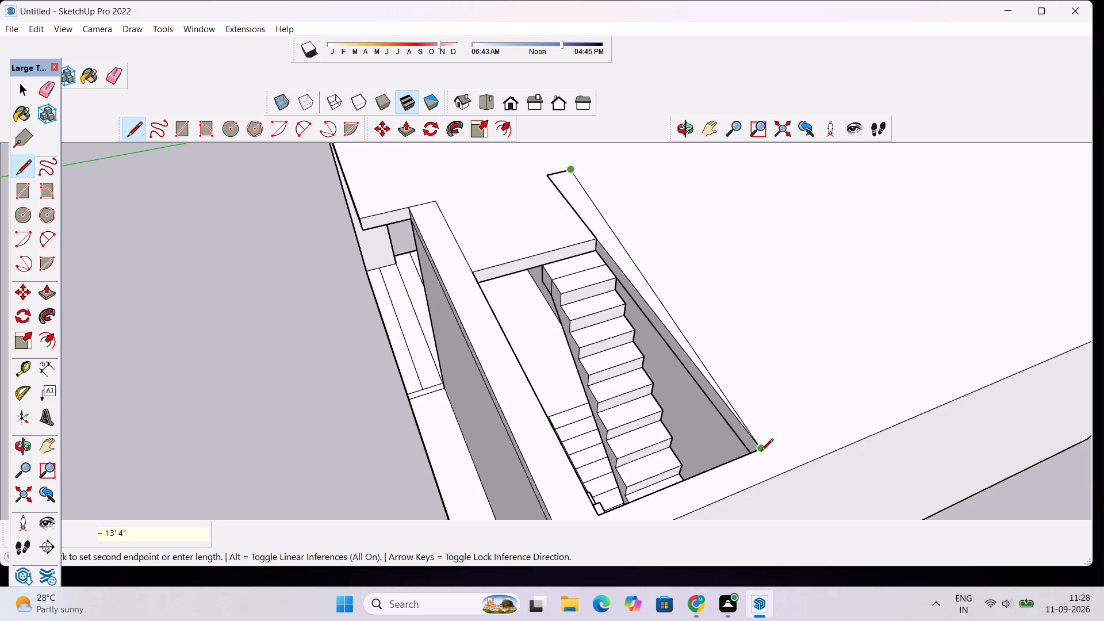
{"action": "left_click", "coordinate": [794, 438]}
Draw a 22' 10" line from the strip's end corner, parallel to the side wall, to the roof's rear edge.
{"action": "scroll", "coordinate": [794, 438], "scroll_direction": "down", "scroll_amount": 11}
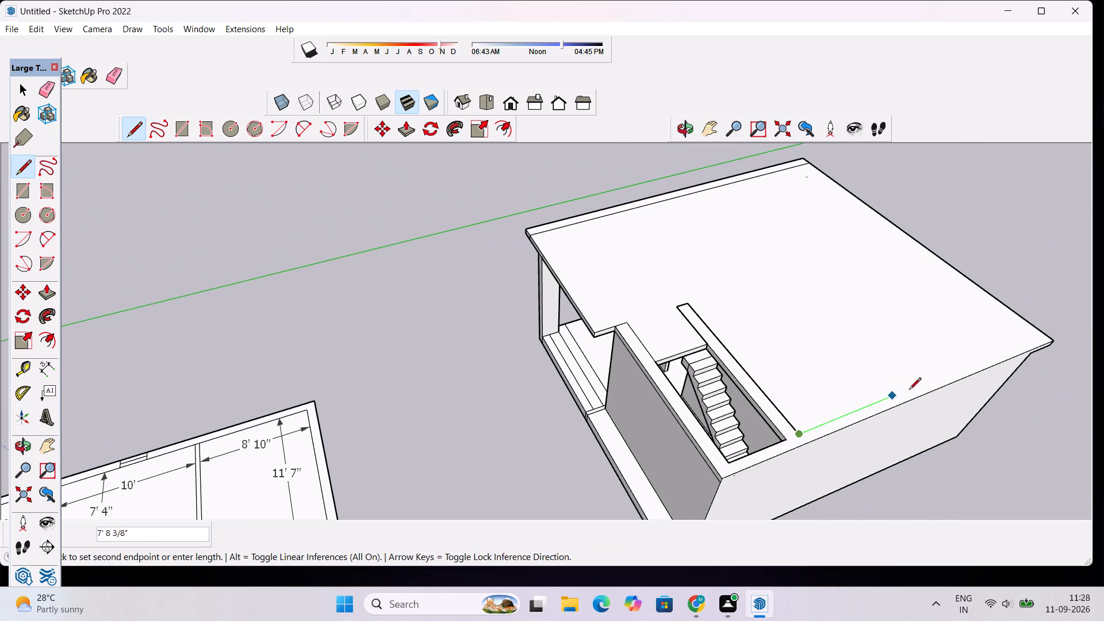
{"action": "scroll", "coordinate": [1014, 338], "scroll_direction": "up", "scroll_amount": 5}
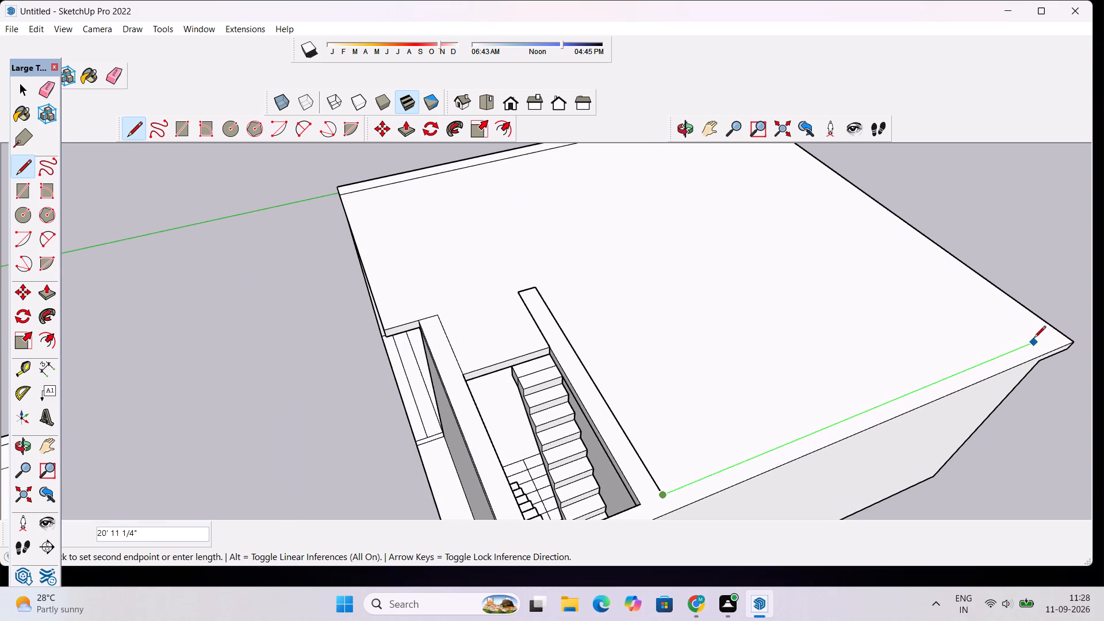
{"action": "scroll", "coordinate": [1037, 339], "scroll_direction": "up", "scroll_amount": 3}
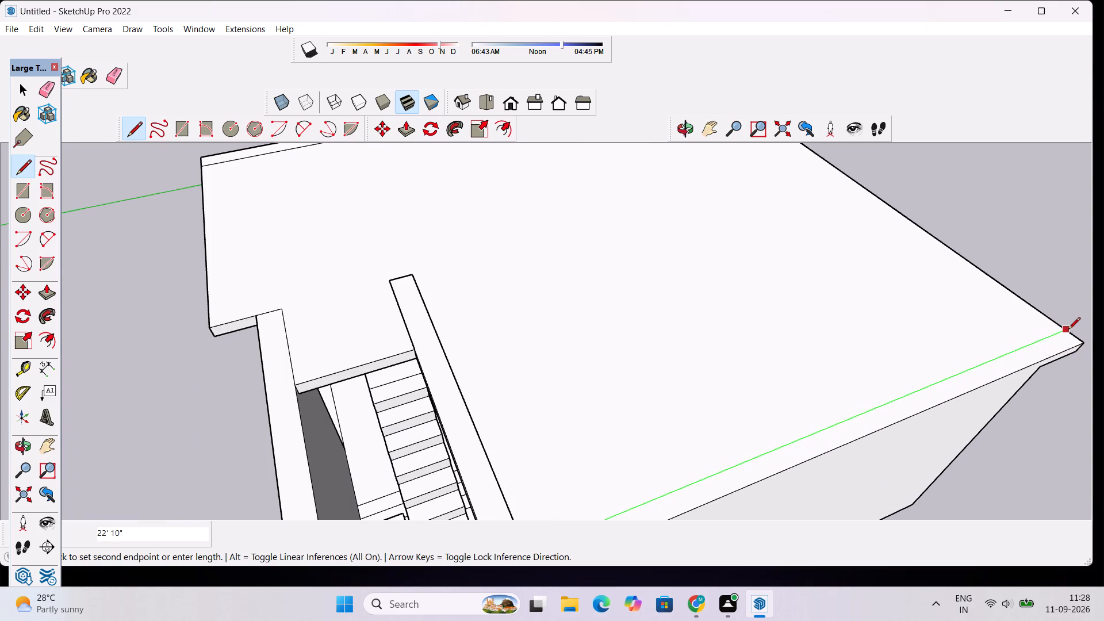
{"action": "left_click", "coordinate": [1068, 331]}
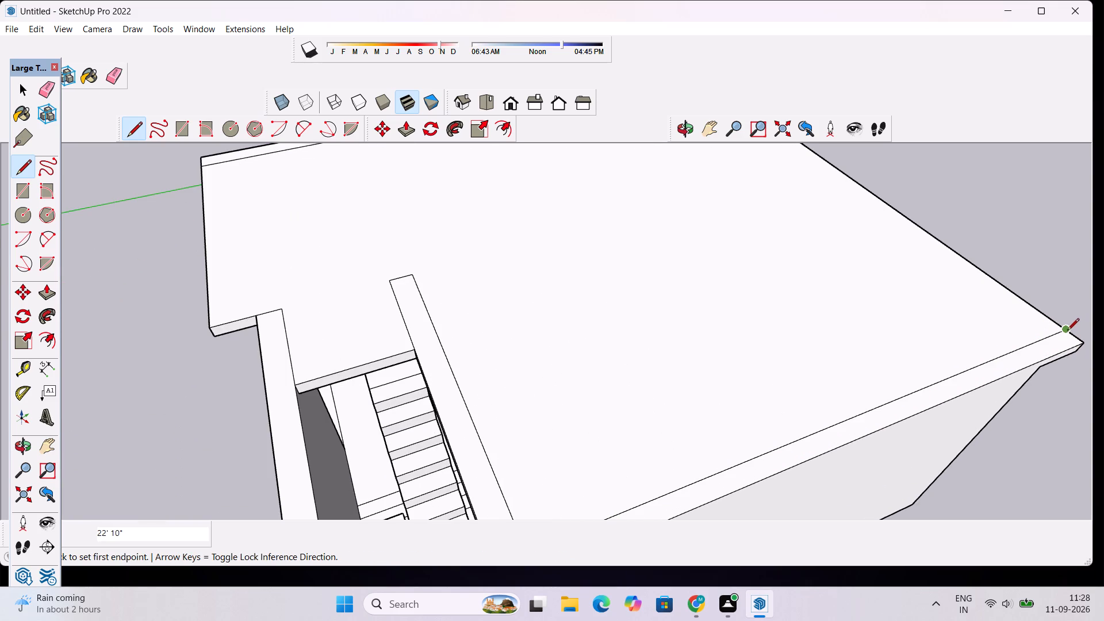
Mark 1' in from the rear roof edge and draw a parallel 26' 3" line across to the seam along the opposite side.
{"action": "left_click", "coordinate": [1067, 331]}
{"action": "type", "text": "1'"}
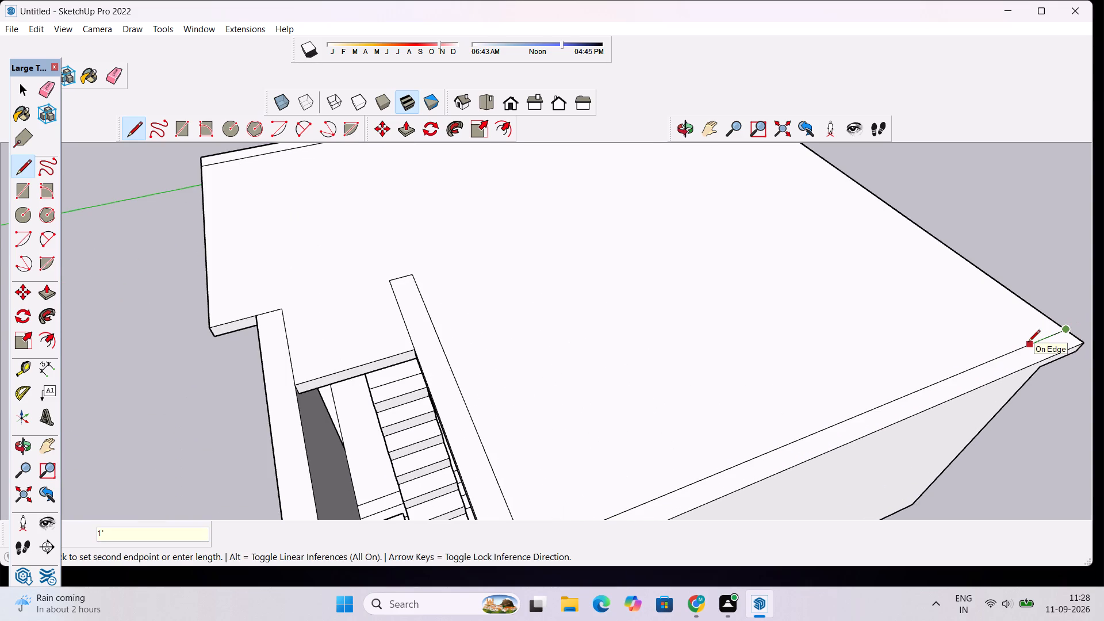
{"action": "key", "text": "Return"}
{"action": "left_click", "coordinate": [1048, 340]}
{"action": "scroll", "coordinate": [1010, 320], "scroll_direction": "down", "scroll_amount": 5}
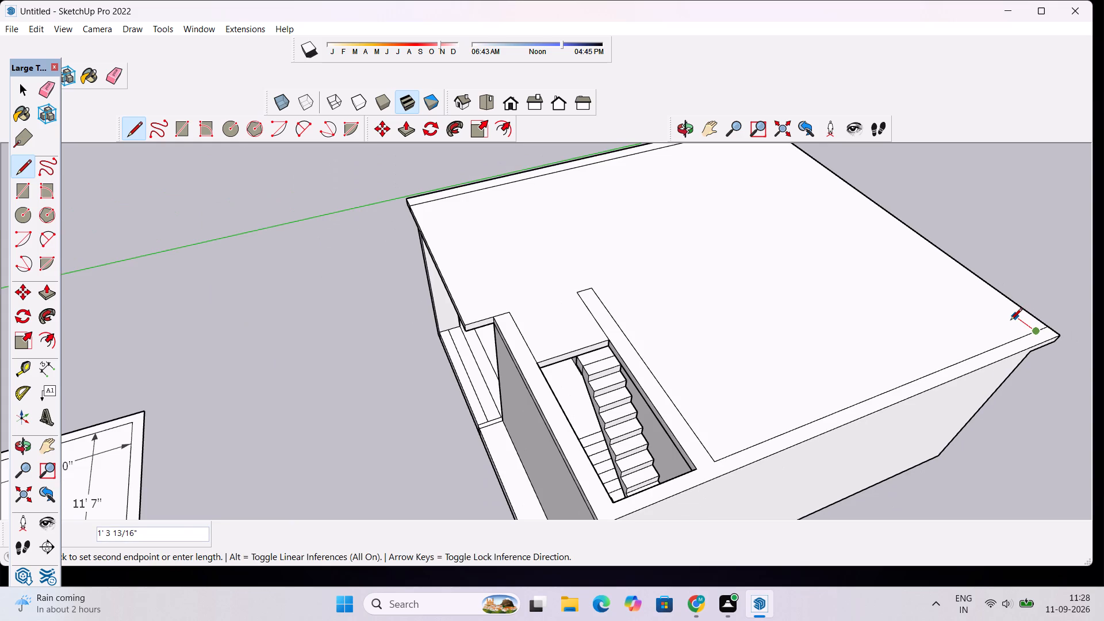
{"action": "scroll", "coordinate": [1010, 321], "scroll_direction": "down", "scroll_amount": 6}
{"action": "scroll", "coordinate": [826, 179], "scroll_direction": "up", "scroll_amount": 9}
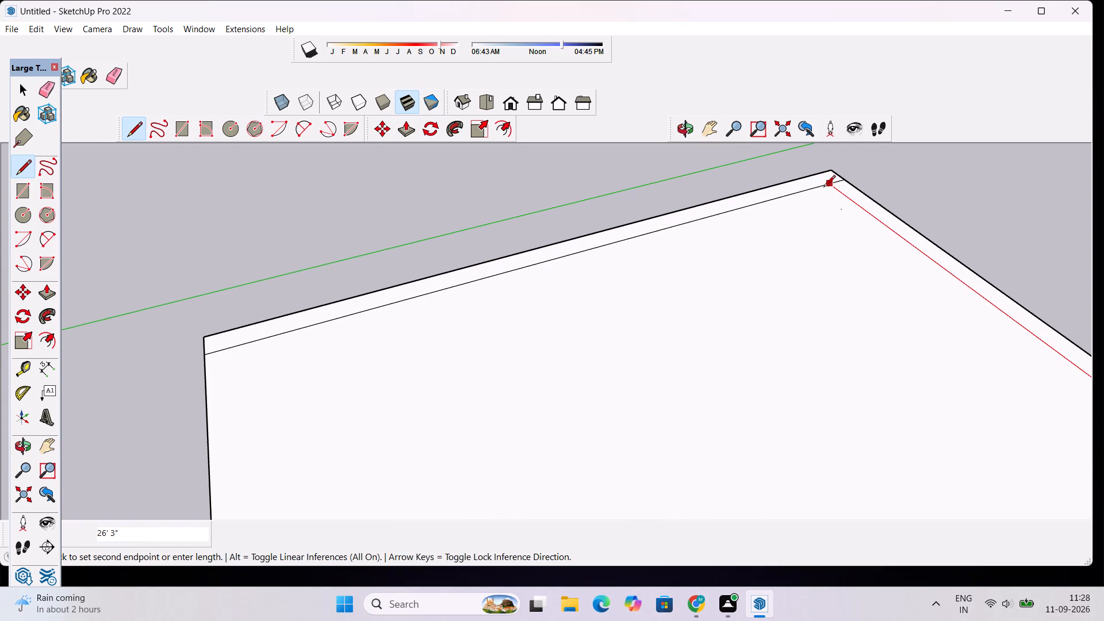
{"action": "left_click", "coordinate": [830, 186]}
Erase the leftover line stubs where the 1' border lines overrun at the two corners of the roof.
{"action": "scroll", "coordinate": [830, 186], "scroll_direction": "down", "scroll_amount": 2}
{"action": "key", "text": "space"}
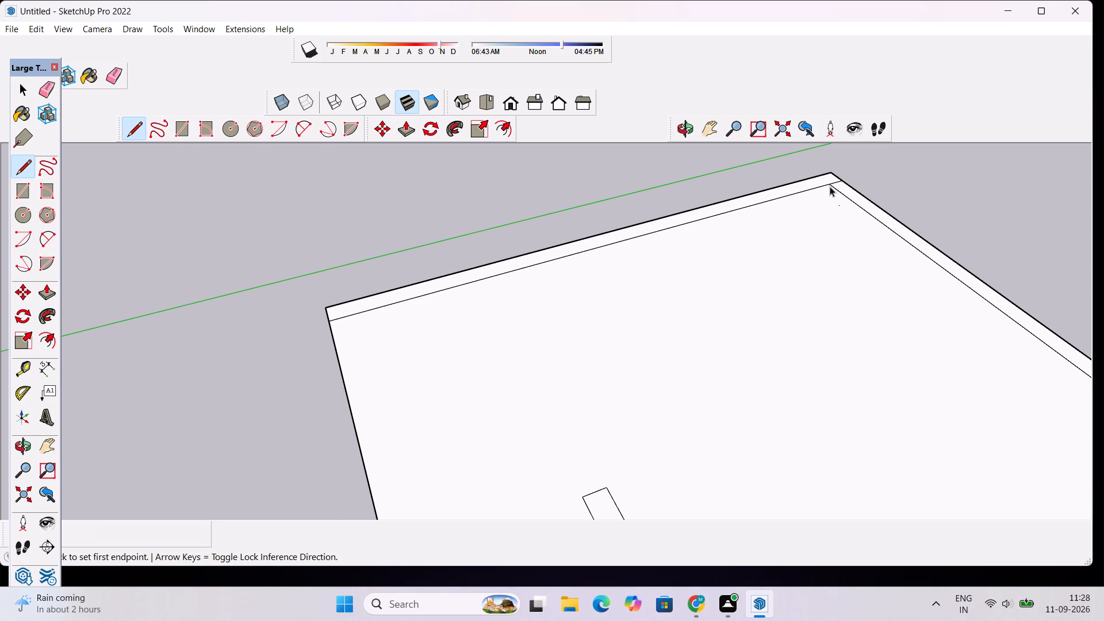
{"action": "type", "text": "e"}
{"action": "scroll", "coordinate": [859, 199], "scroll_direction": "up", "scroll_amount": 7}
{"action": "left_click_drag", "start_coordinate": [811, 163], "coordinate": [817, 172]}
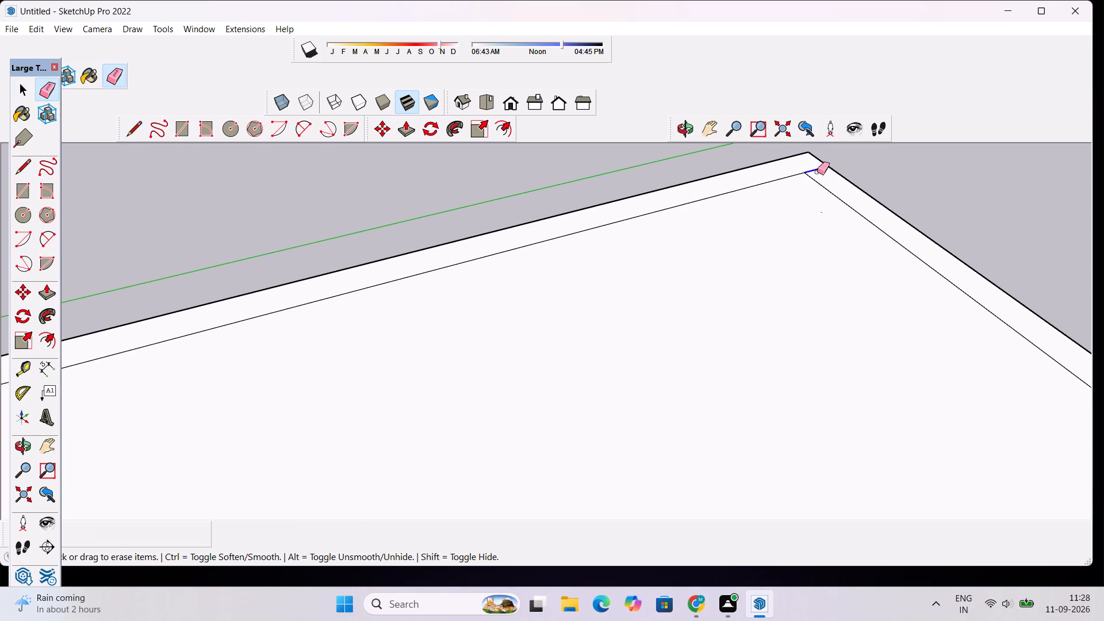
{"action": "left_click_drag", "start_coordinate": [817, 172], "coordinate": [818, 174]}
{"action": "scroll", "coordinate": [818, 174], "scroll_direction": "down", "scroll_amount": 19}
{"action": "scroll", "coordinate": [982, 281], "scroll_direction": "up", "scroll_amount": 11}
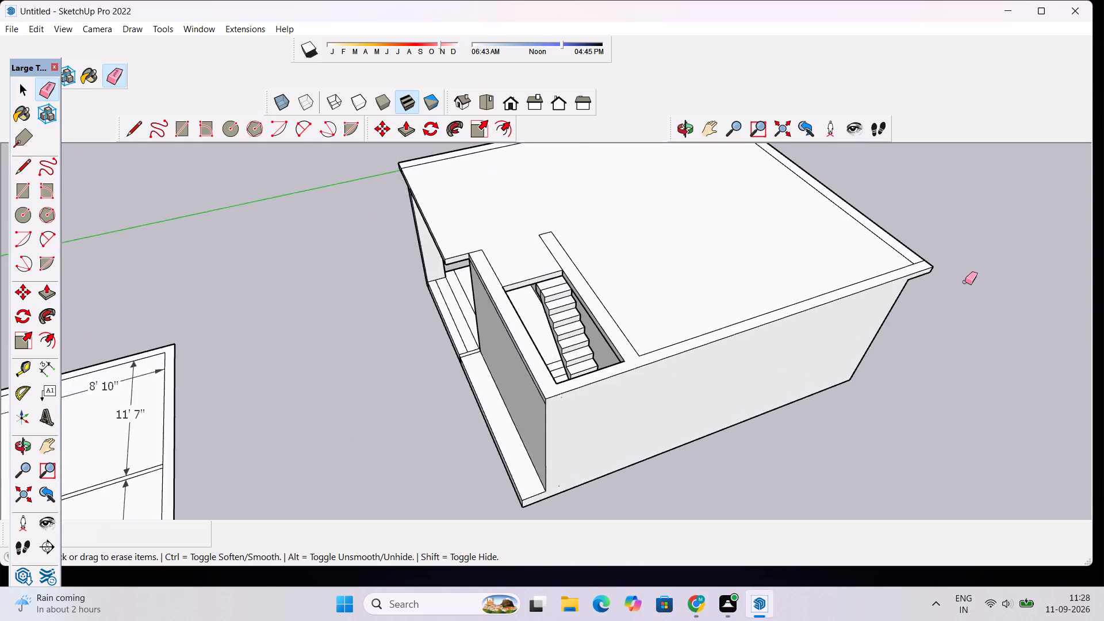
{"action": "scroll", "coordinate": [964, 283], "scroll_direction": "down", "scroll_amount": 1}
{"action": "scroll", "coordinate": [964, 283], "scroll_direction": "up", "scroll_amount": 4}
{"action": "left_click", "coordinate": [906, 256]}
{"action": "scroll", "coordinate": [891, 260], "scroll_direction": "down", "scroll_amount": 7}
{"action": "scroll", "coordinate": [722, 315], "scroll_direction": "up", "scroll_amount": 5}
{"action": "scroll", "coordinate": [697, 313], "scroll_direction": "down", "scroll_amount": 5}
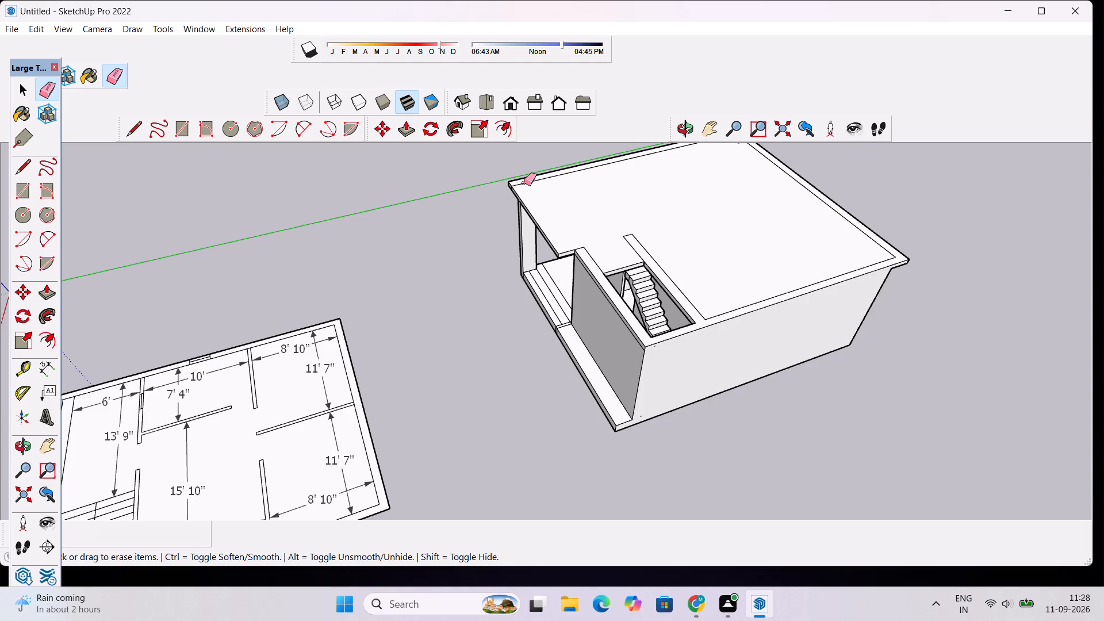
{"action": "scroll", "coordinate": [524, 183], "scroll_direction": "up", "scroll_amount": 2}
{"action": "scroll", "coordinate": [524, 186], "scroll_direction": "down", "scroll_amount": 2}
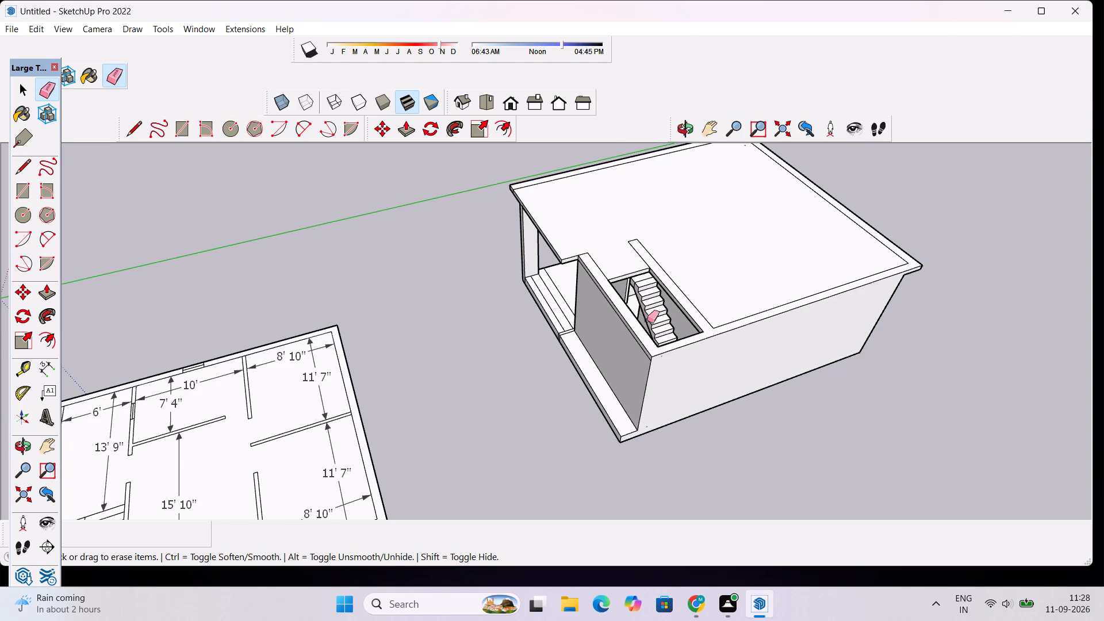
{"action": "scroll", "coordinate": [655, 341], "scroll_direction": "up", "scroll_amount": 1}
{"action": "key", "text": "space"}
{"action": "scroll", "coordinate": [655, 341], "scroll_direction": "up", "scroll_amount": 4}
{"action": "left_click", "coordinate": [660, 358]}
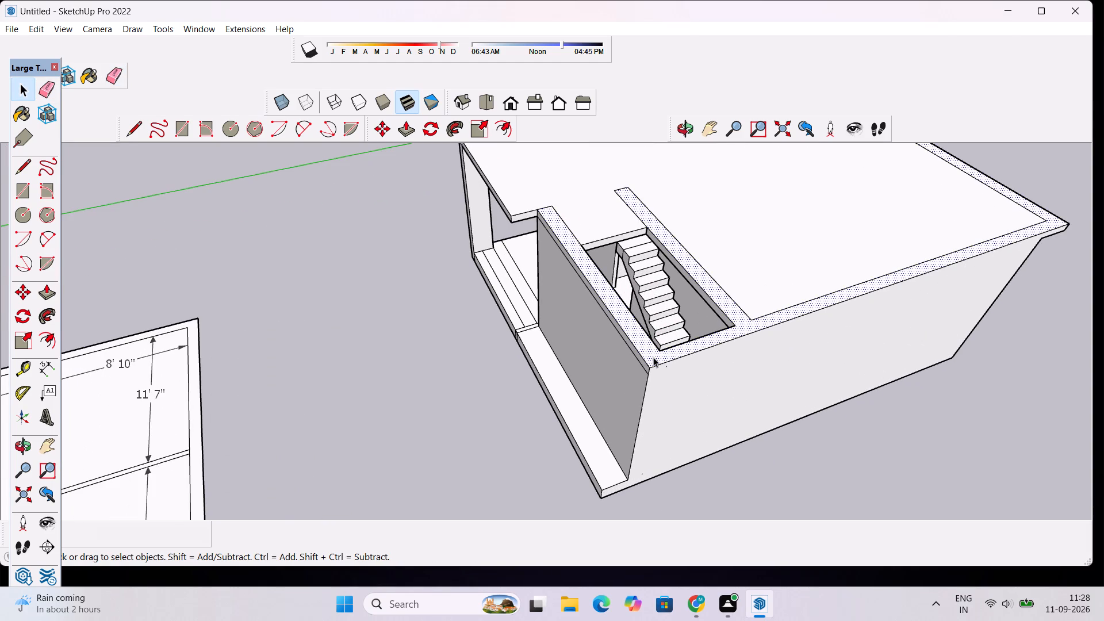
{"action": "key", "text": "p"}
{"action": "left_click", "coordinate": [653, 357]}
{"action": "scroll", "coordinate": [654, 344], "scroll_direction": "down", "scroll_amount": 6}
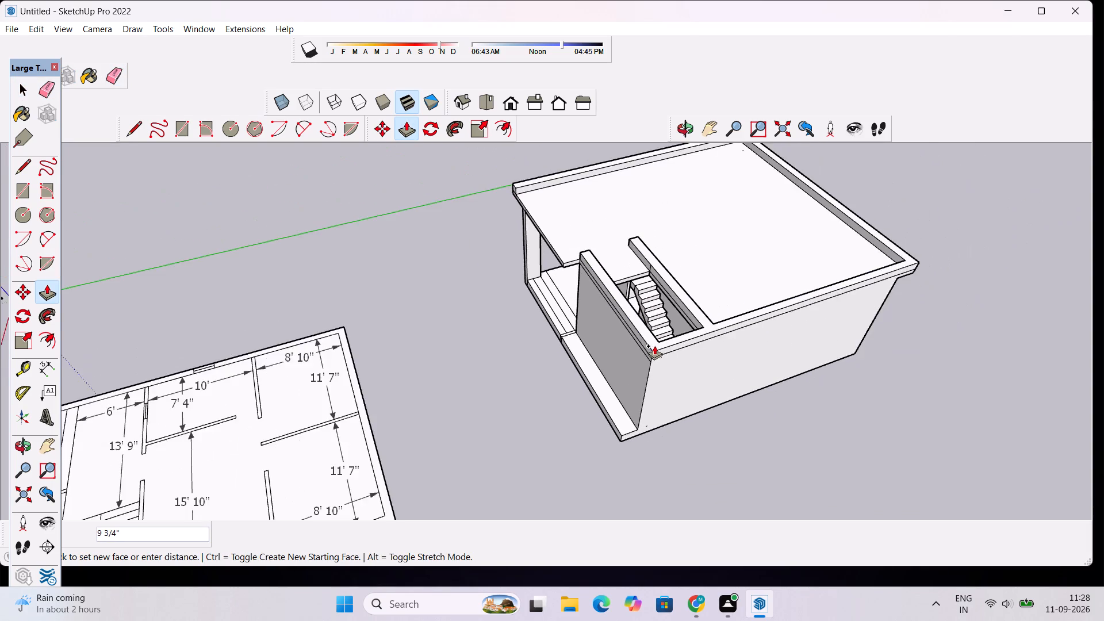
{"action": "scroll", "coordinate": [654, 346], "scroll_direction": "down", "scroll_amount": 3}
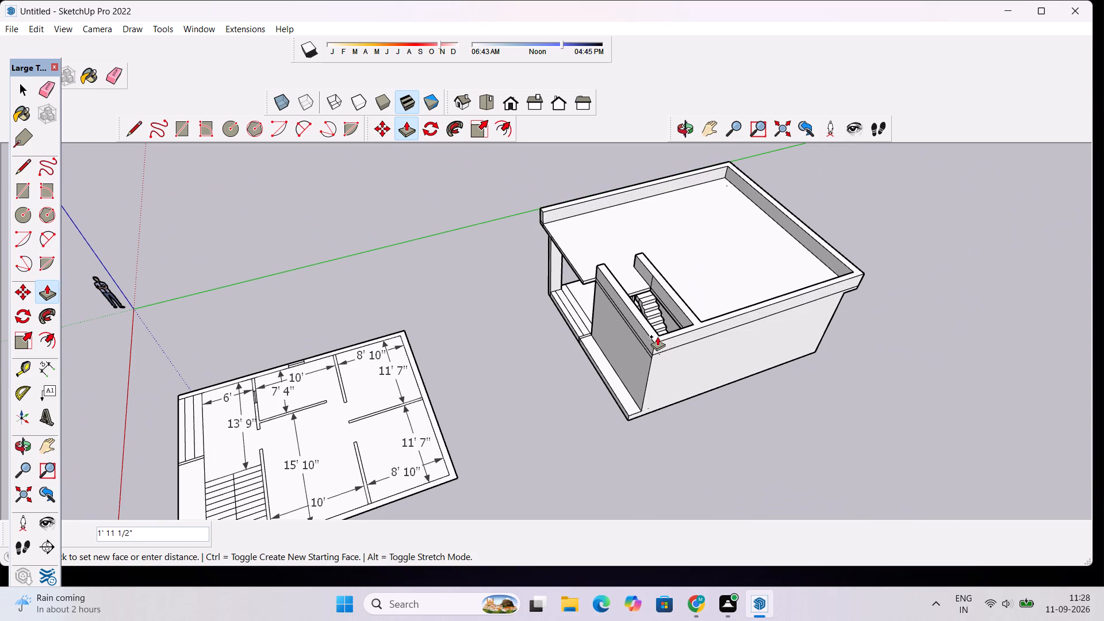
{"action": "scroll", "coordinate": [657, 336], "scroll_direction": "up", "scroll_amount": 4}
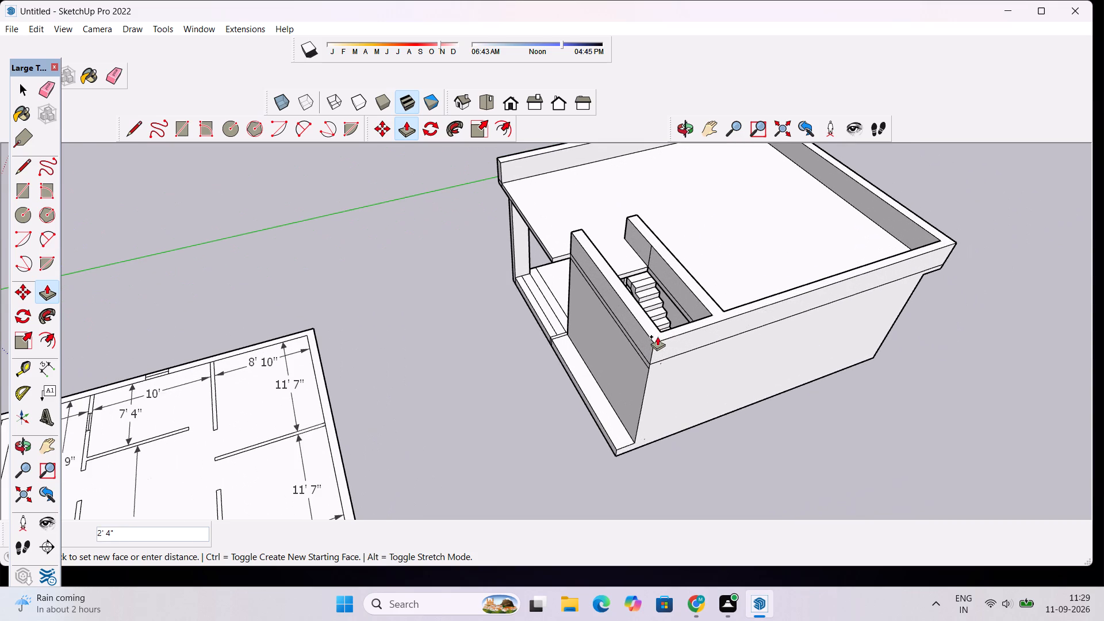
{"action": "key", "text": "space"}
Draw a line across the roof border from the stair strip's inner corner to the outer edge, separating the stair opening's border.
{"action": "scroll", "coordinate": [683, 193], "scroll_direction": "down", "scroll_amount": 6}
{"action": "scroll", "coordinate": [723, 142], "scroll_direction": "up", "scroll_amount": 3}
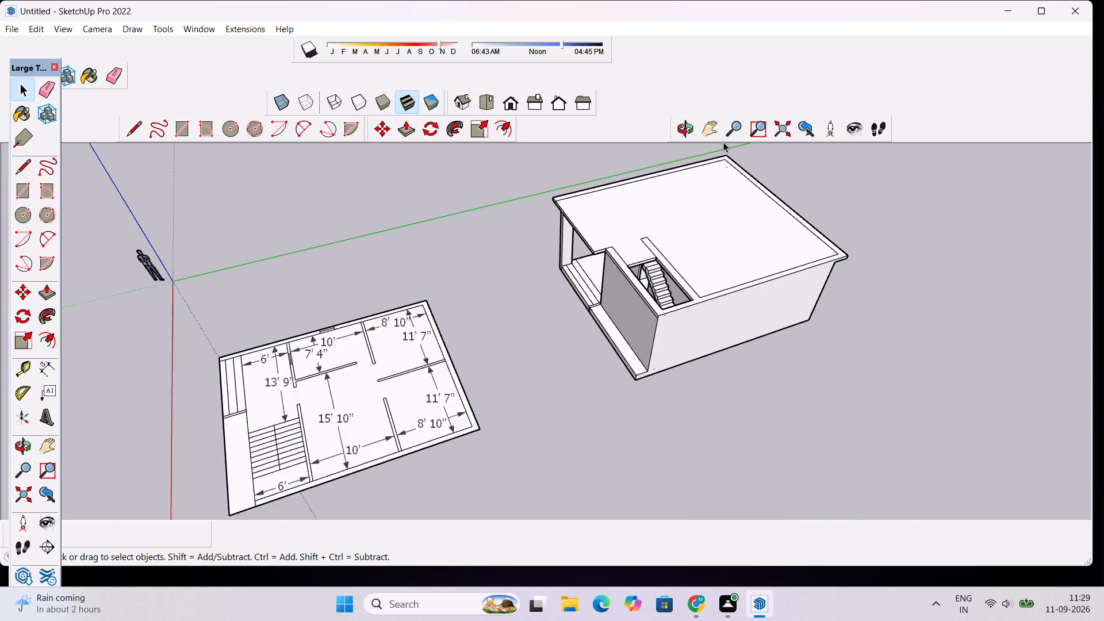
{"action": "scroll", "coordinate": [723, 142], "scroll_direction": "up", "scroll_amount": 2}
{"action": "scroll", "coordinate": [891, 281], "scroll_direction": "up", "scroll_amount": 12}
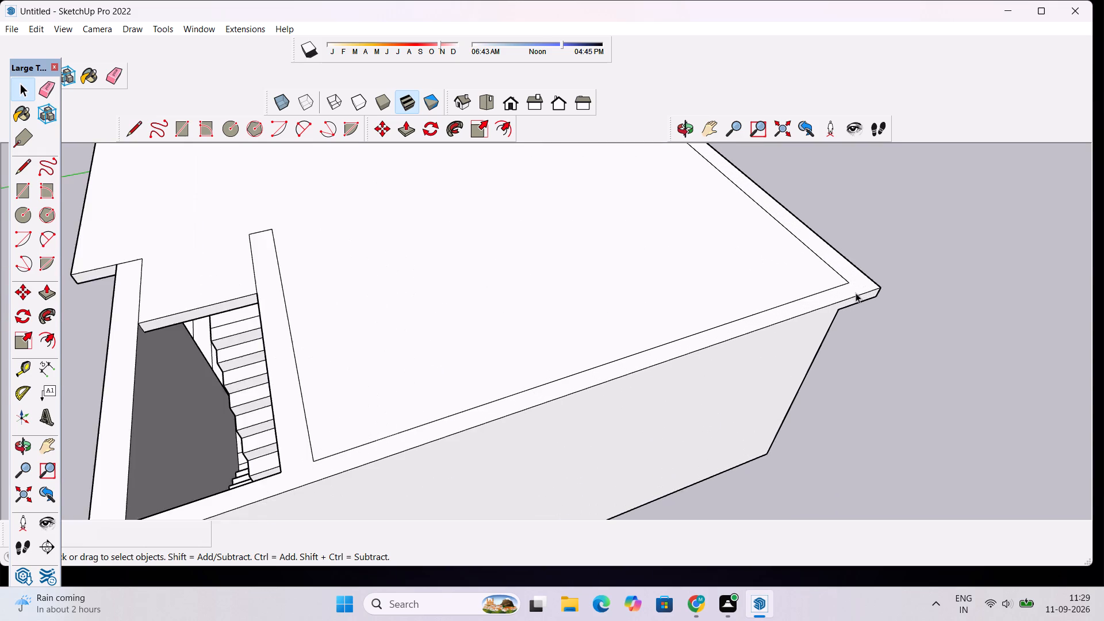
{"action": "scroll", "coordinate": [846, 310], "scroll_direction": "down", "scroll_amount": 4}
{"action": "scroll", "coordinate": [520, 407], "scroll_direction": "up", "scroll_amount": 1}
{"action": "key", "text": "l"}
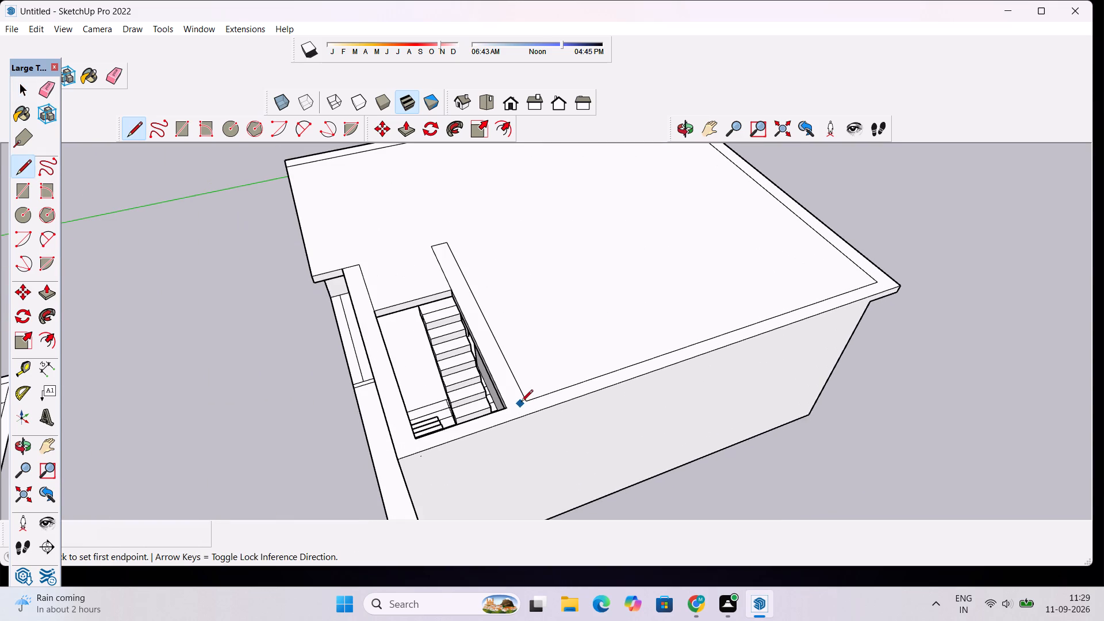
{"action": "scroll", "coordinate": [522, 401], "scroll_direction": "up", "scroll_amount": 3}
{"action": "left_click", "coordinate": [526, 401]}
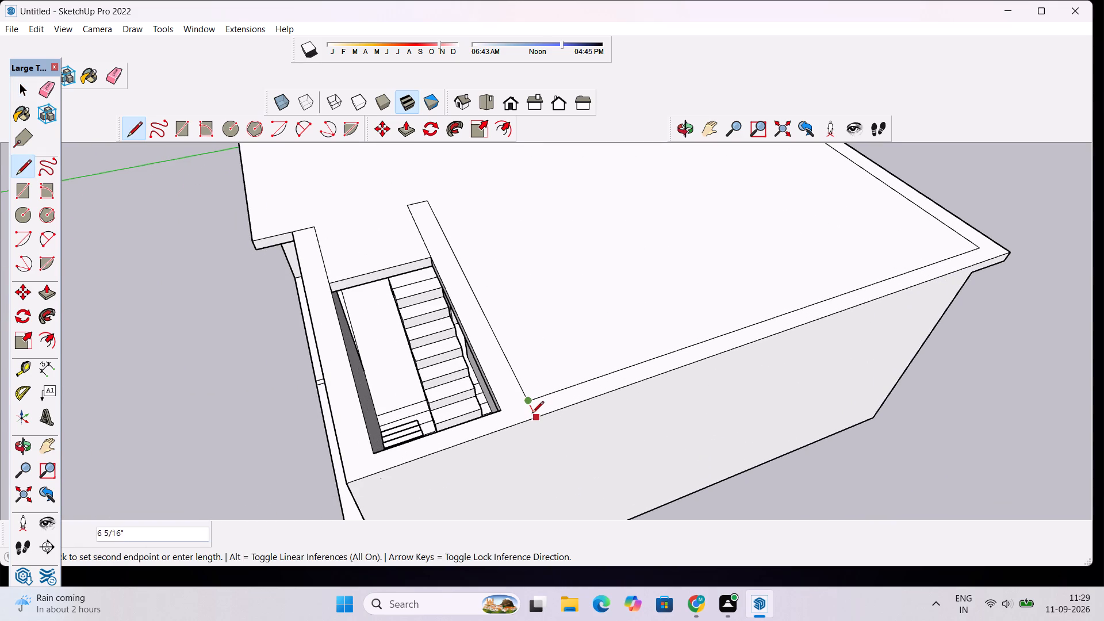
{"action": "left_click", "coordinate": [534, 419]}
Push/Pull the U-shaped border around the stair opening up 5' to form the stair enclosure walls.
{"action": "key", "text": "space"}
{"action": "type", "text": "p"}
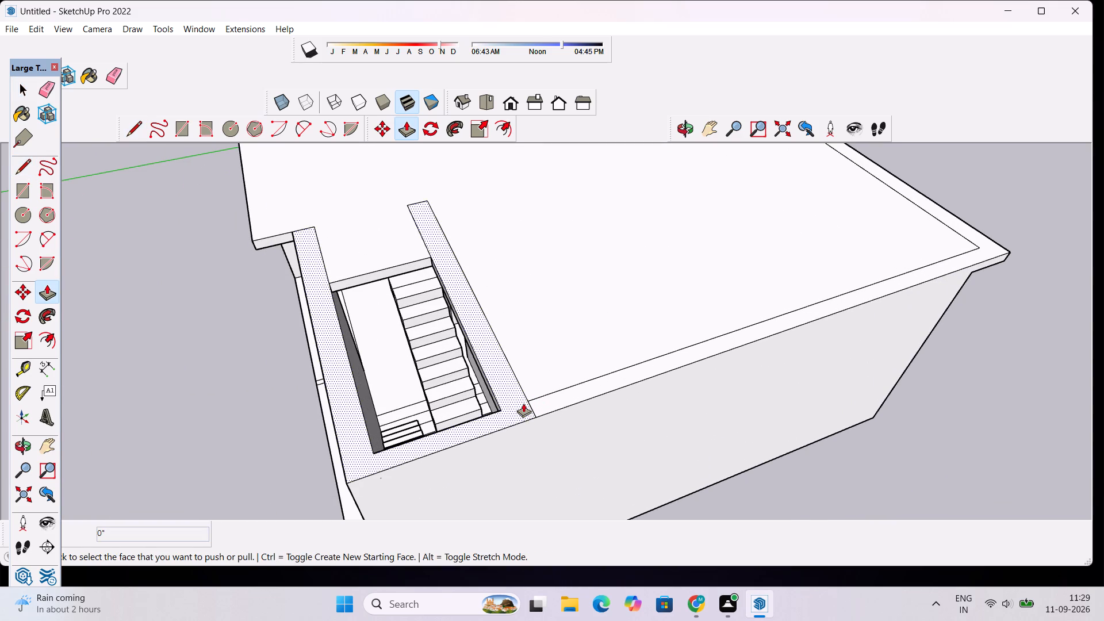
{"action": "left_click", "coordinate": [520, 403]}
{"action": "scroll", "coordinate": [513, 386], "scroll_direction": "down", "scroll_amount": 7}
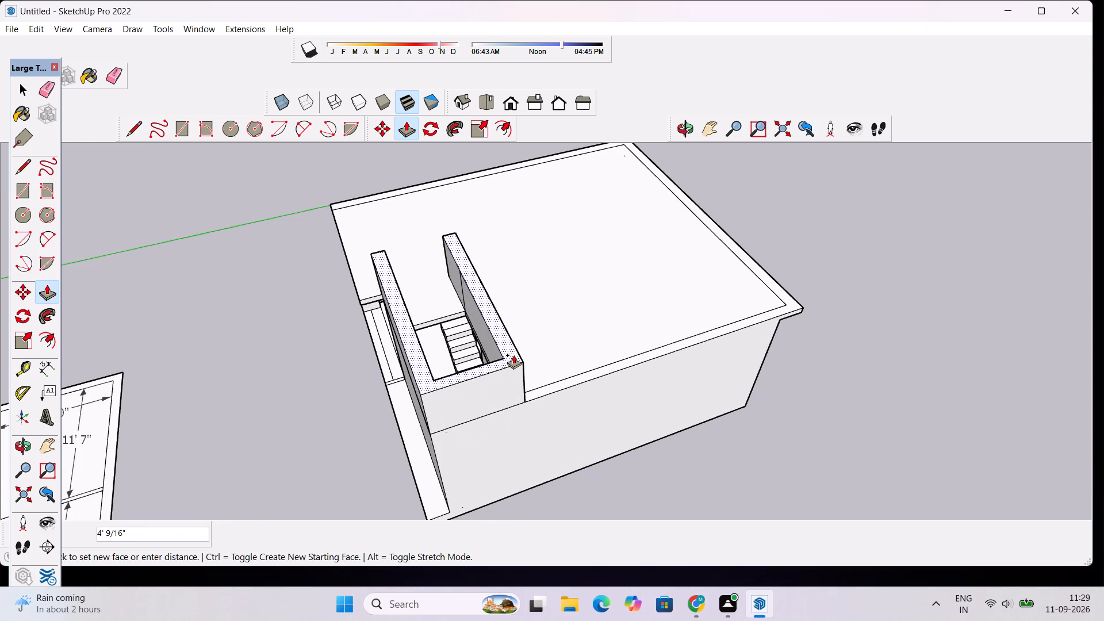
{"action": "type", "text": "5'"}
{"action": "key", "text": "Return"}
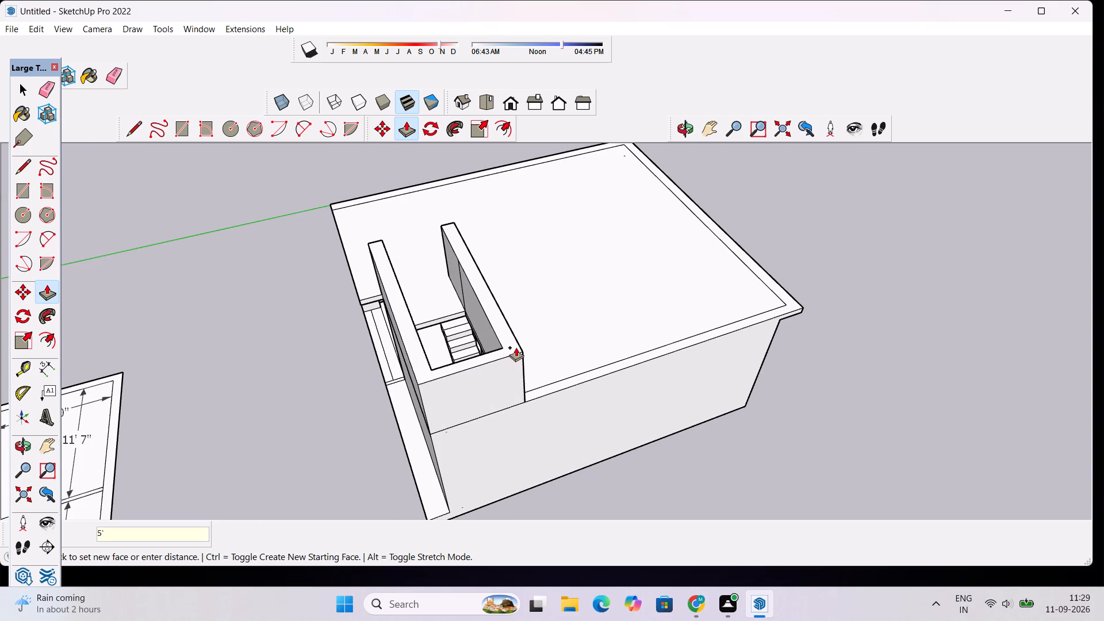
Examine the raised stair enclosure and the roof from the front, the side and above.
{"action": "scroll", "coordinate": [516, 347], "scroll_direction": "down", "scroll_amount": 6}
{"action": "left_click", "coordinate": [692, 129]}
{"action": "left_click_drag", "start_coordinate": [516, 310], "coordinate": [678, 179]}
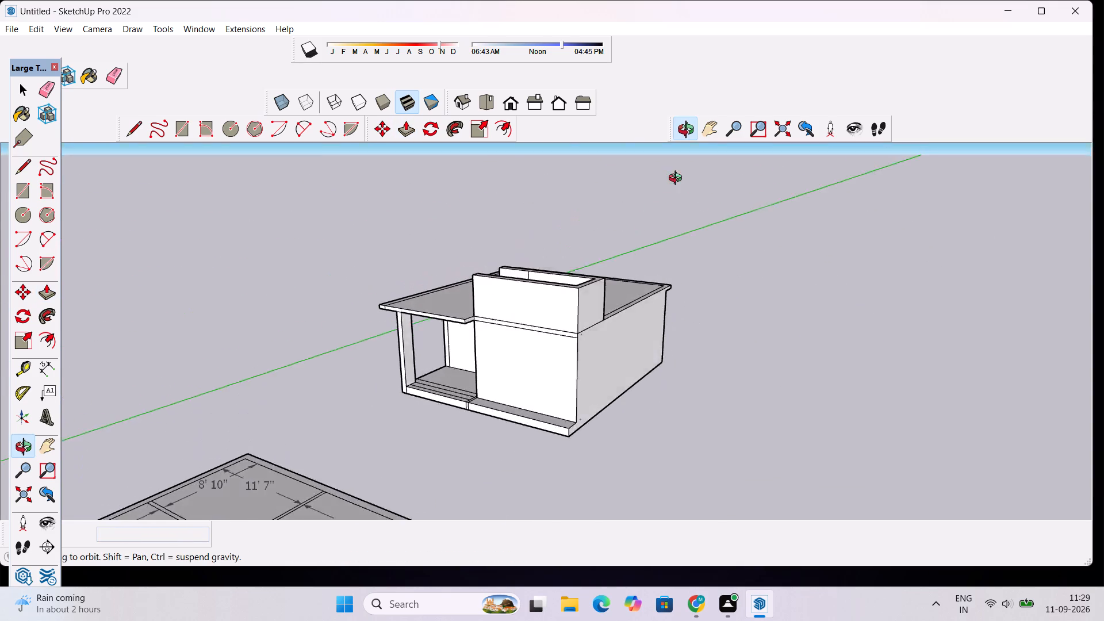
{"action": "left_click_drag", "start_coordinate": [678, 179], "coordinate": [764, 149]}
{"action": "scroll", "coordinate": [554, 312], "scroll_direction": "up", "scroll_amount": 5}
{"action": "left_click_drag", "start_coordinate": [536, 285], "coordinate": [584, 266]}
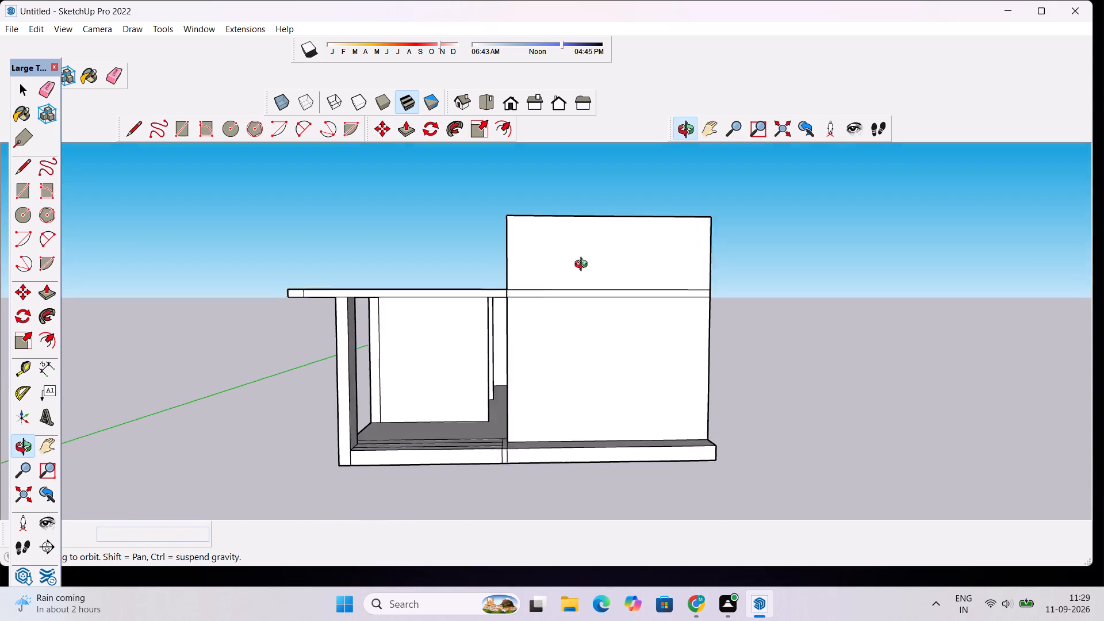
{"action": "left_click_drag", "start_coordinate": [584, 266], "coordinate": [601, 260]}
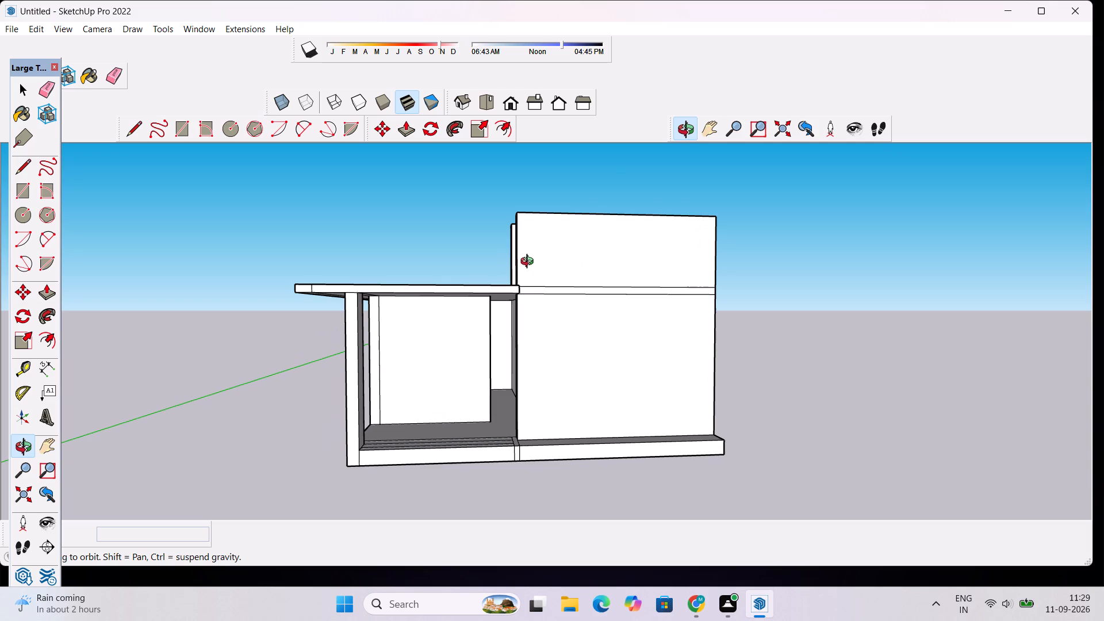
{"action": "scroll", "coordinate": [615, 260], "scroll_direction": "down", "scroll_amount": 5}
{"action": "left_click_drag", "start_coordinate": [775, 267], "coordinate": [723, 291]}
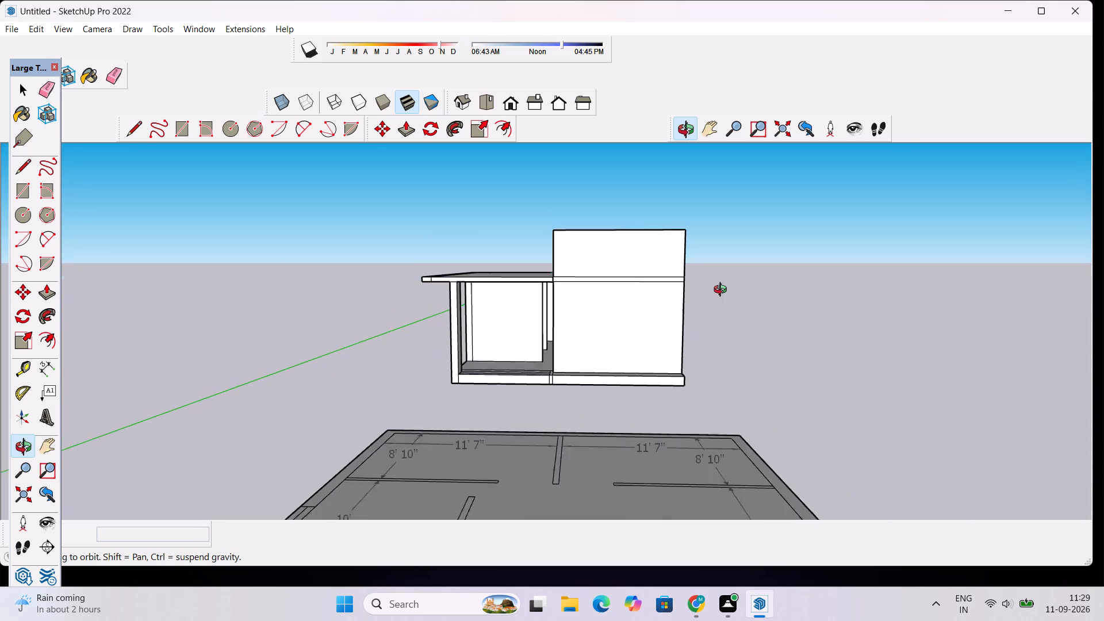
{"action": "left_click_drag", "start_coordinate": [723, 291], "coordinate": [720, 293]}
{"action": "scroll", "coordinate": [666, 286], "scroll_direction": "up", "scroll_amount": 4}
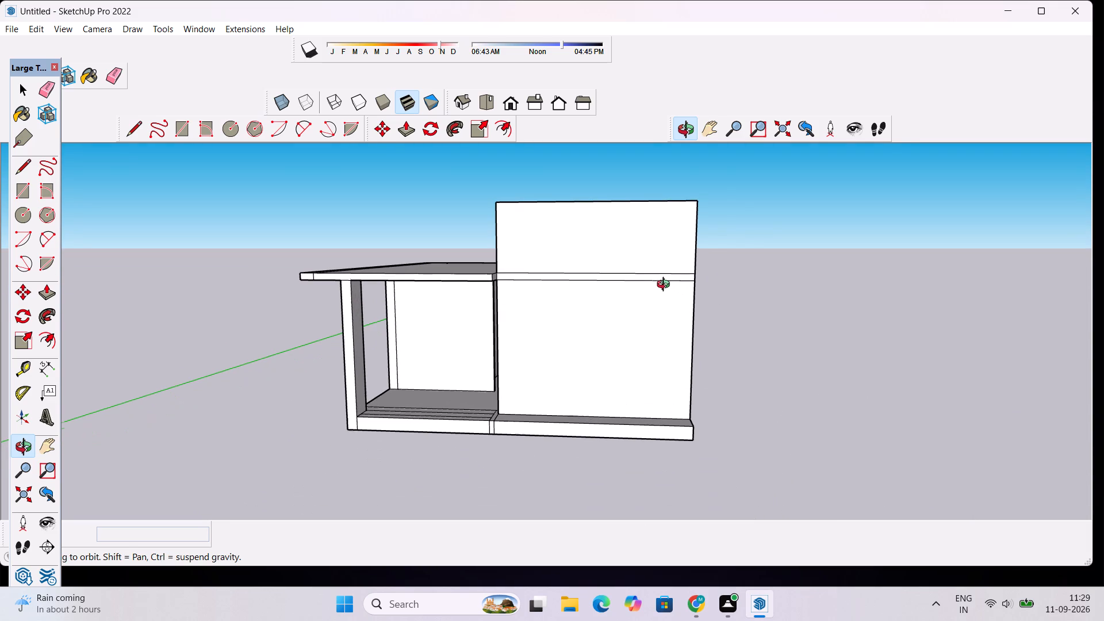
{"action": "scroll", "coordinate": [704, 246], "scroll_direction": "up", "scroll_amount": 2}
{"action": "scroll", "coordinate": [704, 246], "scroll_direction": "down", "scroll_amount": 3}
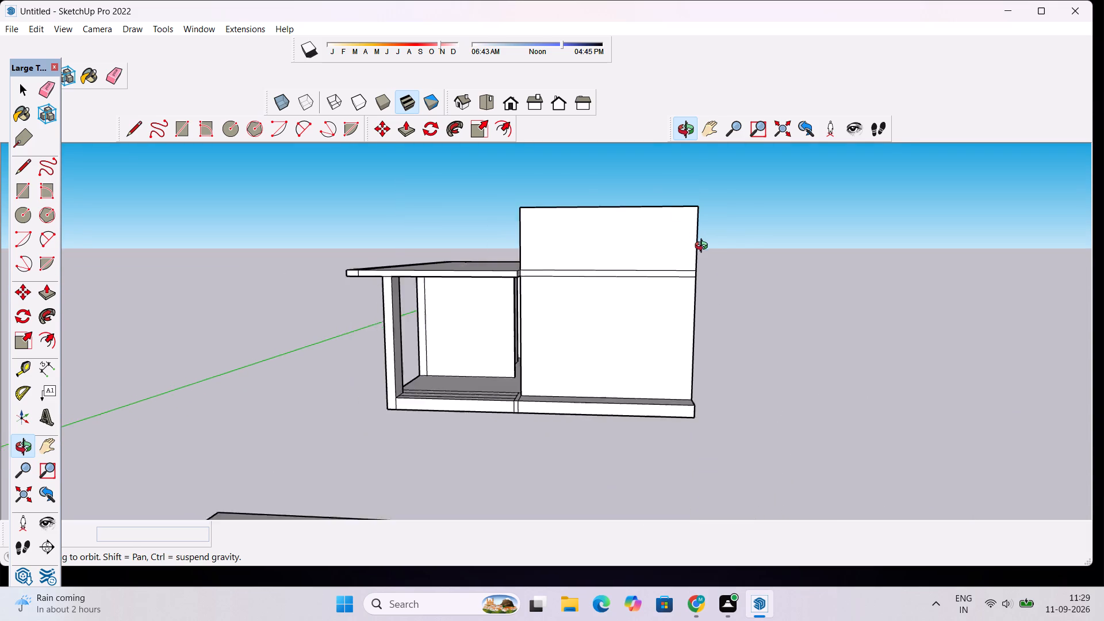
{"action": "scroll", "coordinate": [704, 247], "scroll_direction": "down", "scroll_amount": 1}
{"action": "scroll", "coordinate": [528, 289], "scroll_direction": "up", "scroll_amount": 2}
{"action": "left_click_drag", "start_coordinate": [614, 300], "coordinate": [572, 319]}
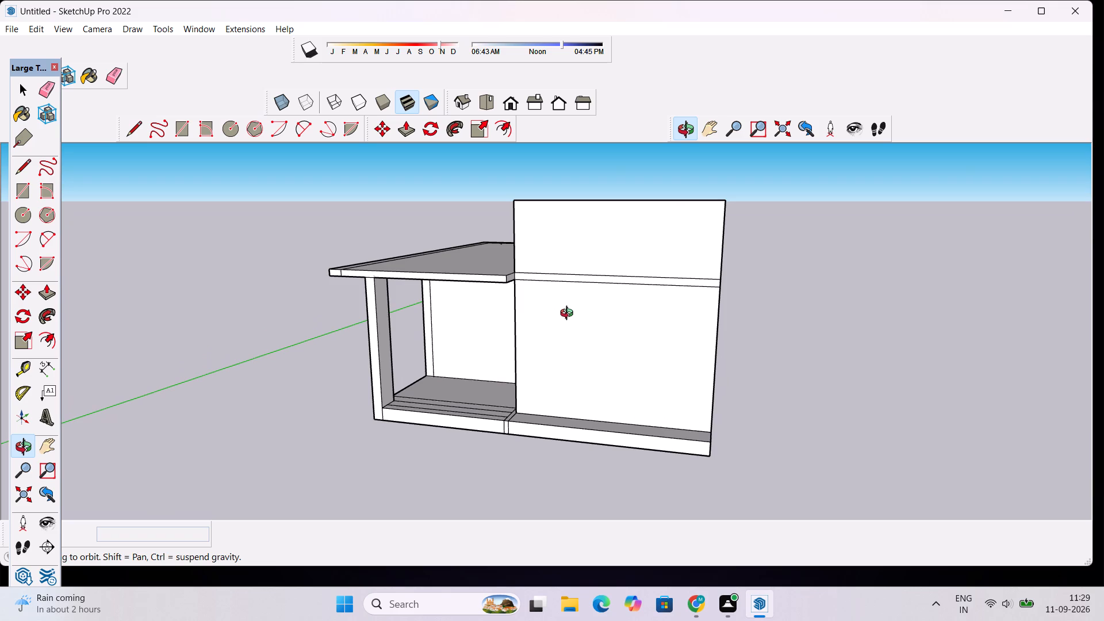
{"action": "scroll", "coordinate": [382, 284], "scroll_direction": "up", "scroll_amount": 5}
{"action": "left_click_drag", "start_coordinate": [540, 294], "coordinate": [498, 320]}
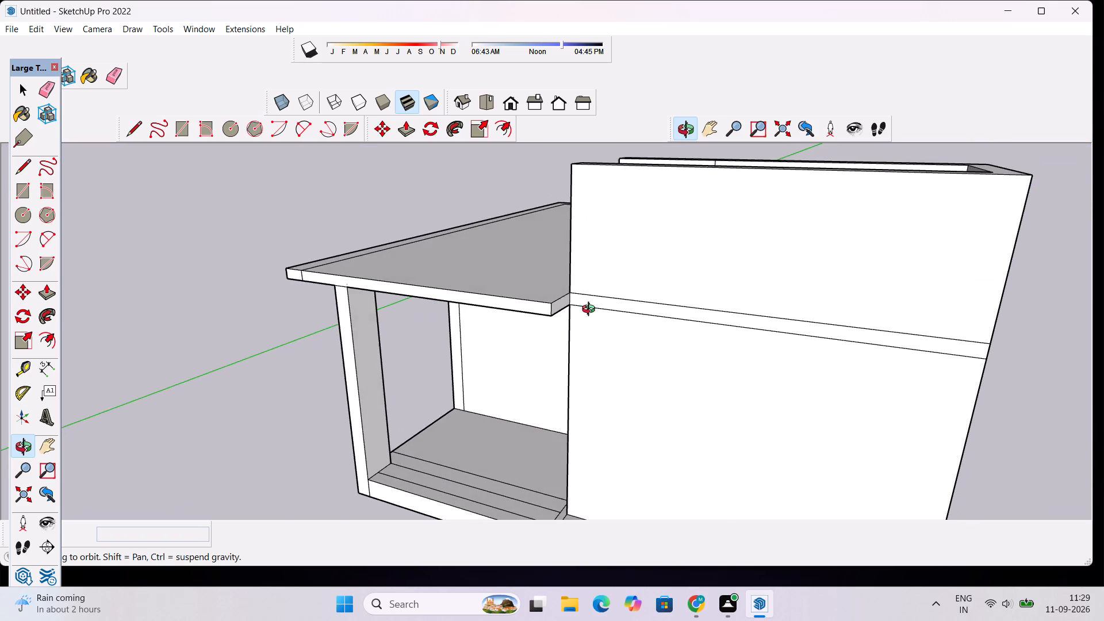
{"action": "scroll", "coordinate": [591, 310], "scroll_direction": "down", "scroll_amount": 3}
{"action": "left_click_drag", "start_coordinate": [624, 337], "coordinate": [577, 348]}
{"action": "scroll", "coordinate": [577, 348], "scroll_direction": "down", "scroll_amount": 5}
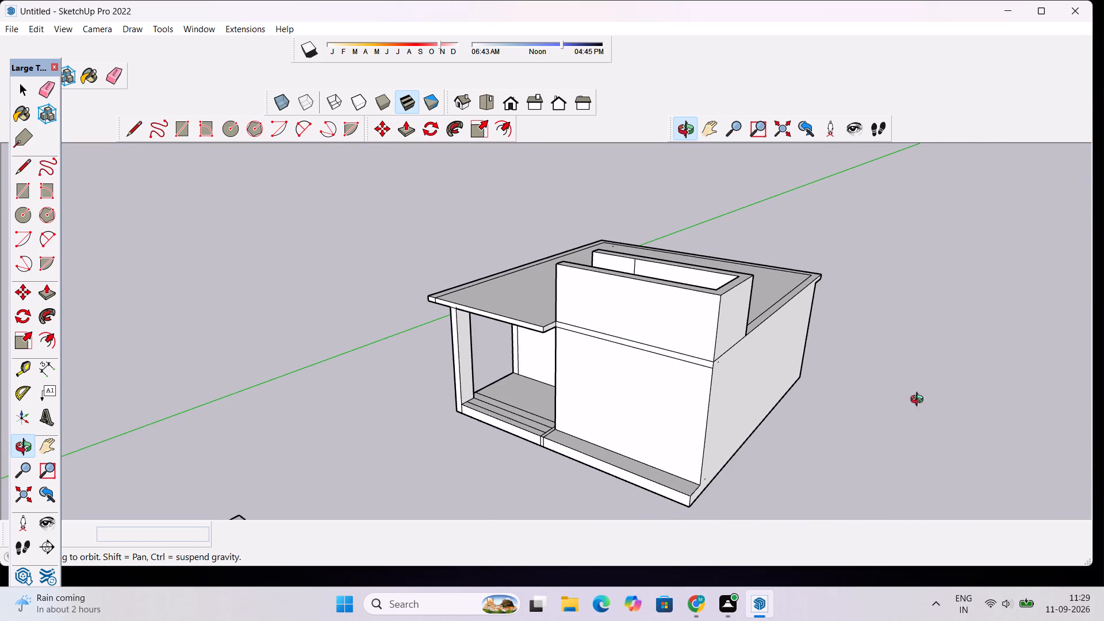
{"action": "left_click_drag", "start_coordinate": [814, 339], "coordinate": [754, 367]}
{"action": "scroll", "coordinate": [688, 384], "scroll_direction": "down", "scroll_amount": 1}
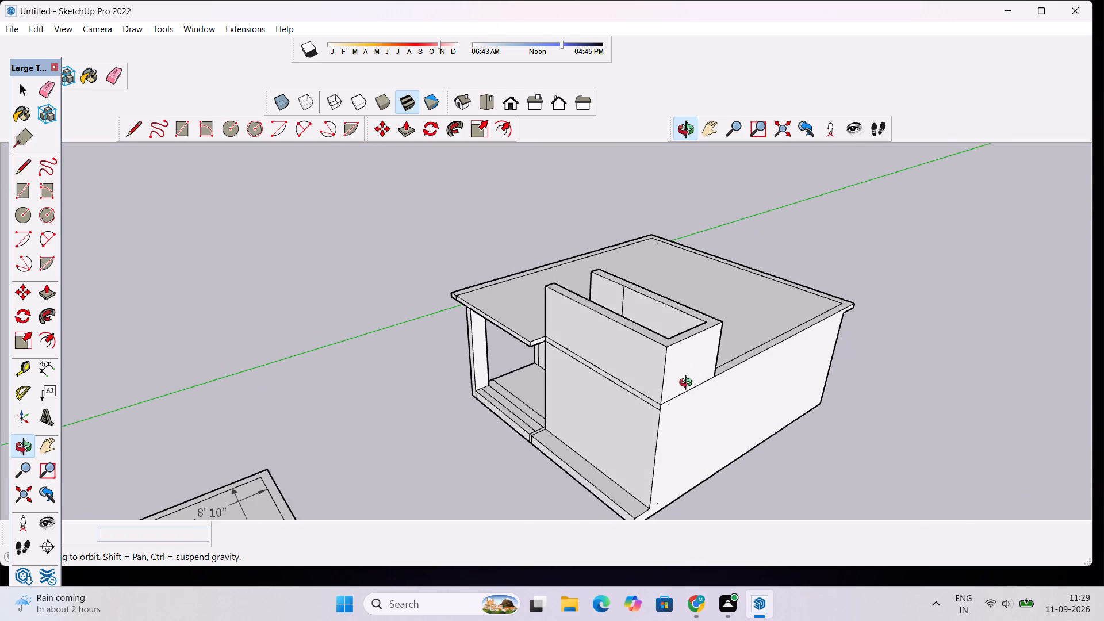
{"action": "scroll", "coordinate": [688, 384], "scroll_direction": "down", "scroll_amount": 1}
{"action": "scroll", "coordinate": [667, 422], "scroll_direction": "up", "scroll_amount": 6}
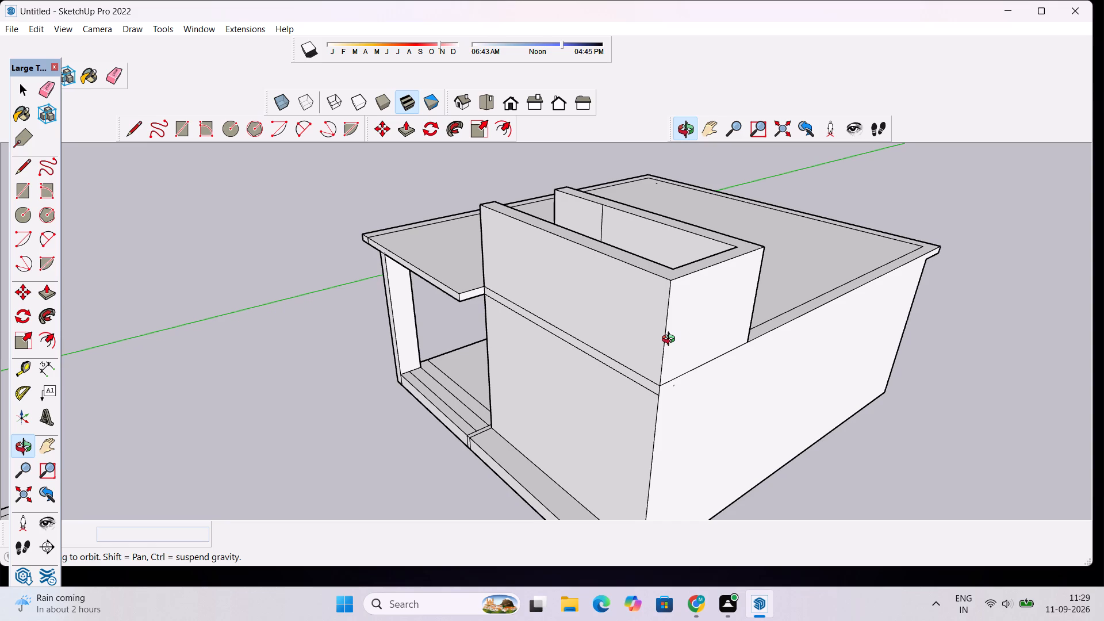
{"action": "scroll", "coordinate": [672, 340], "scroll_direction": "down", "scroll_amount": 2}
{"action": "left_click_drag", "start_coordinate": [789, 305], "coordinate": [707, 316]}
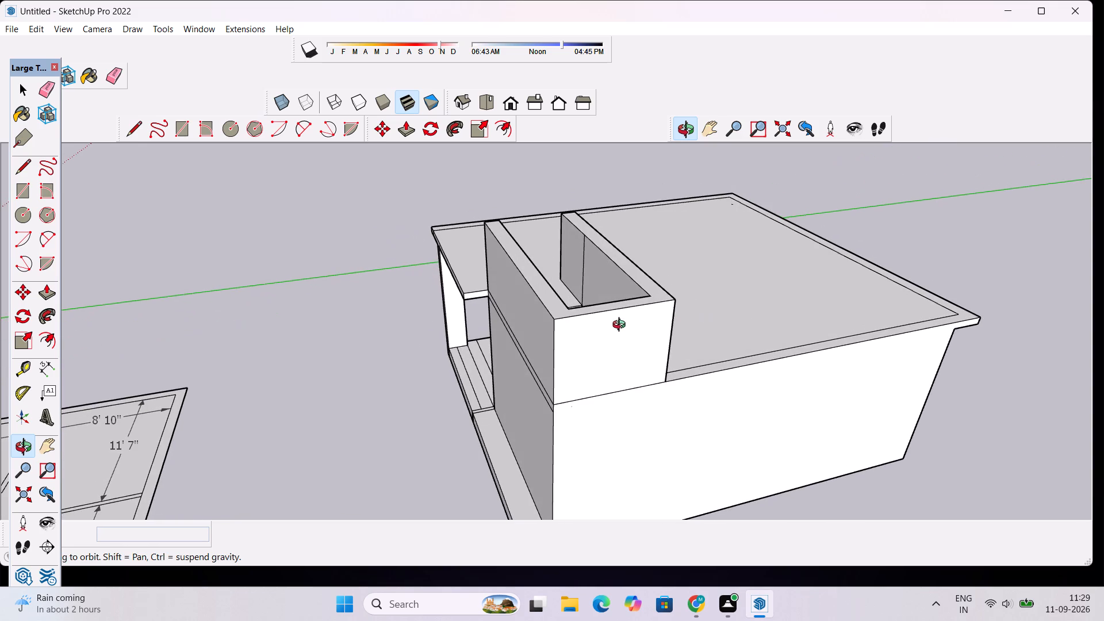
{"action": "left_click_drag", "start_coordinate": [581, 338], "coordinate": [801, 482]}
{"action": "scroll", "coordinate": [765, 319], "scroll_direction": "up", "scroll_amount": 2}
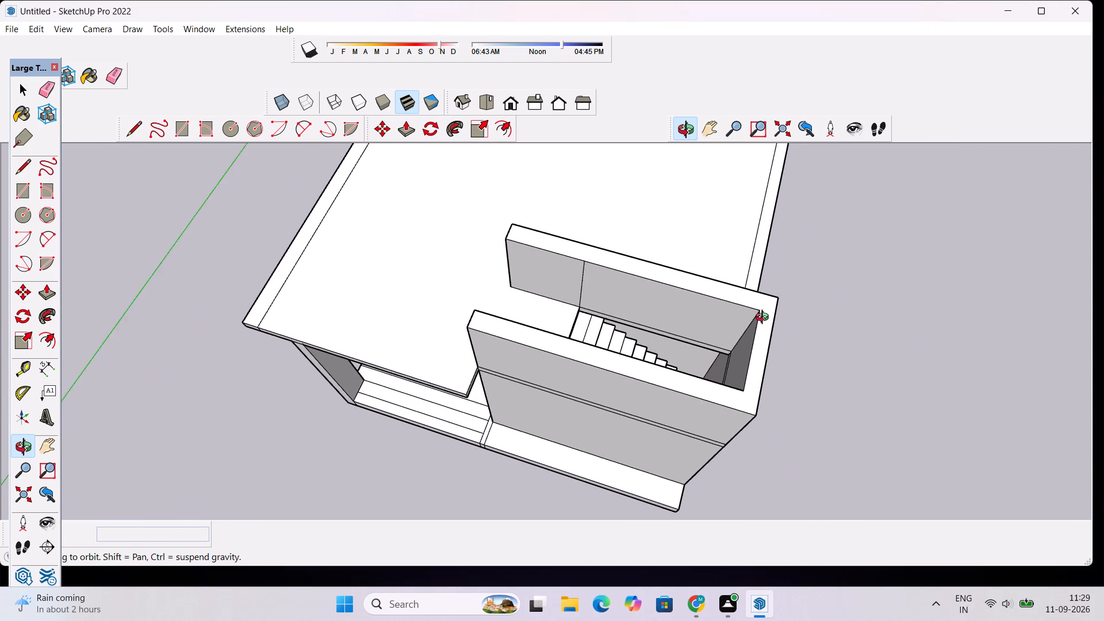
{"action": "scroll", "coordinate": [765, 319], "scroll_direction": "up", "scroll_amount": 2}
{"action": "scroll", "coordinate": [762, 317], "scroll_direction": "down", "scroll_amount": 2}
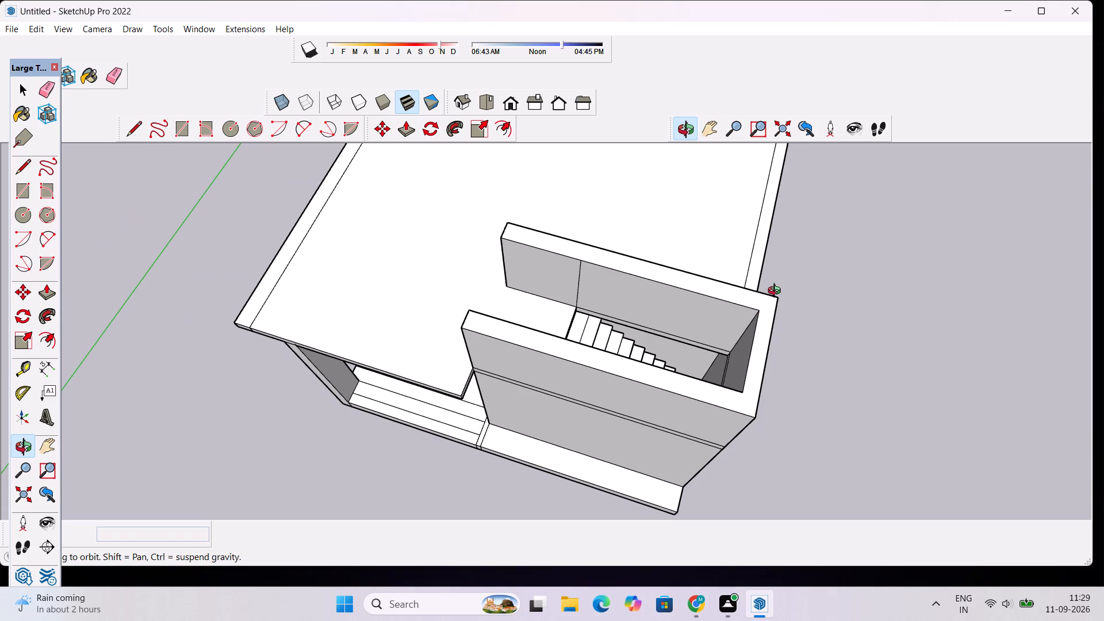
{"action": "scroll", "coordinate": [769, 275], "scroll_direction": "down", "scroll_amount": 5}
{"action": "scroll", "coordinate": [742, 328], "scroll_direction": "up", "scroll_amount": 5}
{"action": "left_click_drag", "start_coordinate": [813, 340], "coordinate": [811, 329]}
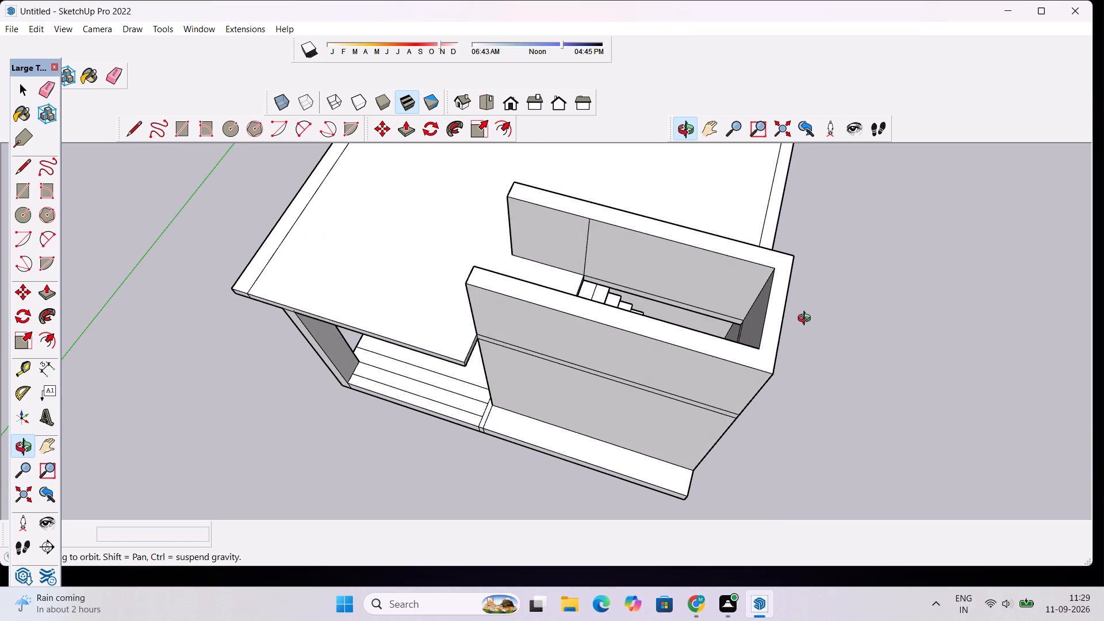
{"action": "scroll", "coordinate": [730, 304], "scroll_direction": "down", "scroll_amount": 3}
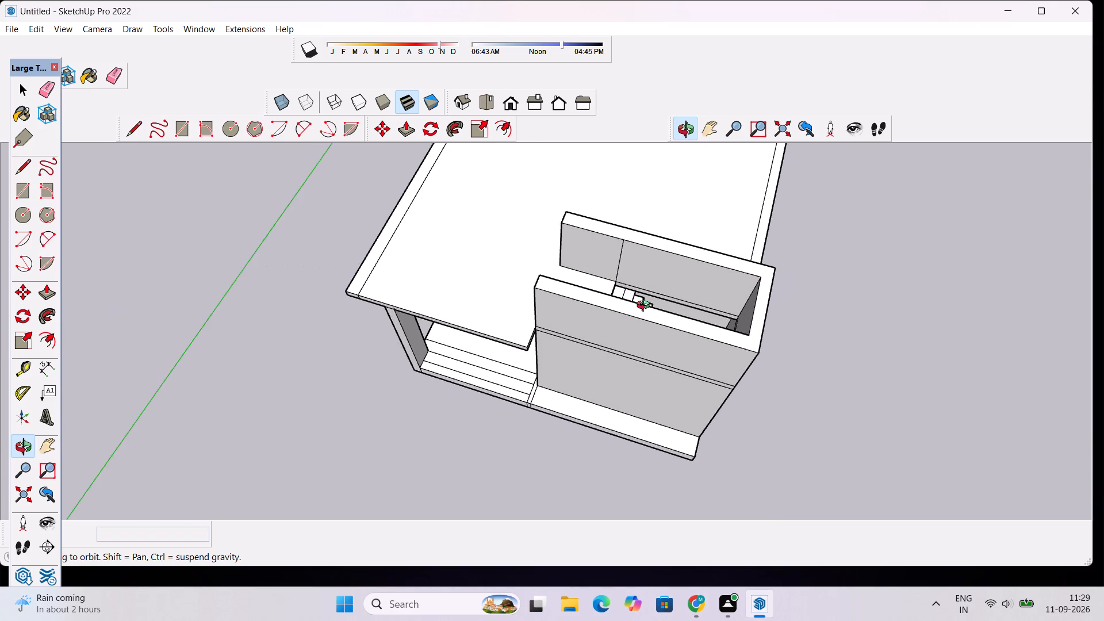
Erase the vertical seam on the stair-facing side of the enclosure's inner long wall.
{"action": "scroll", "coordinate": [646, 306], "scroll_direction": "up", "scroll_amount": 3}
{"action": "left_click_drag", "start_coordinate": [572, 304], "coordinate": [681, 411]}
{"action": "scroll", "coordinate": [725, 315], "scroll_direction": "up", "scroll_amount": 4}
{"action": "left_click_drag", "start_coordinate": [721, 341], "coordinate": [724, 313]}
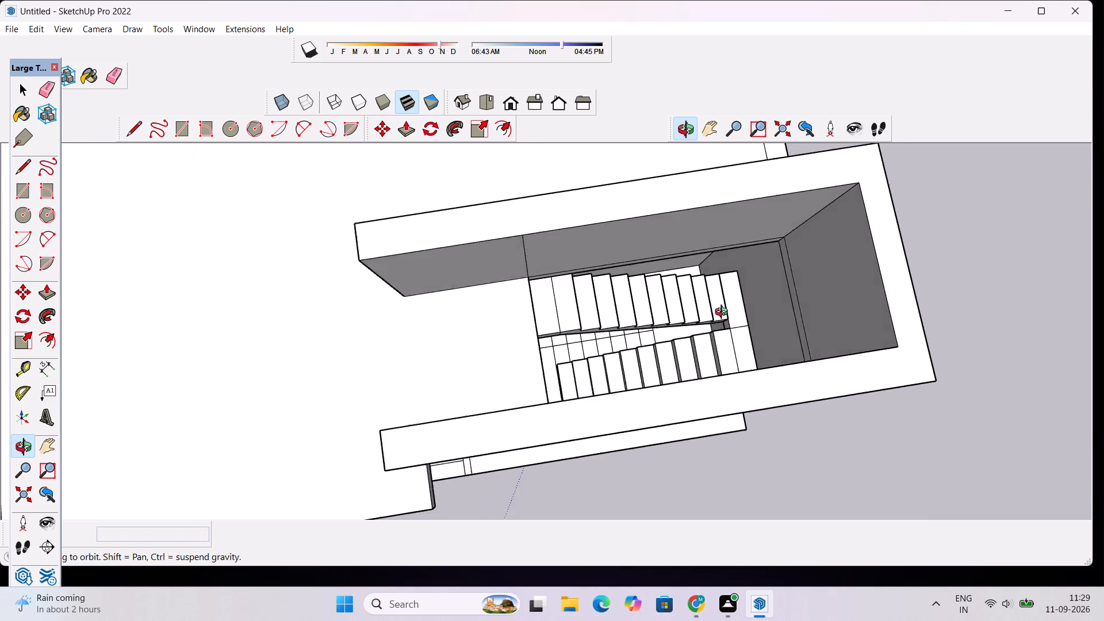
{"action": "left_click_drag", "start_coordinate": [724, 313], "coordinate": [722, 293]}
{"action": "key", "text": "space"}
{"action": "type", "text": "e"}
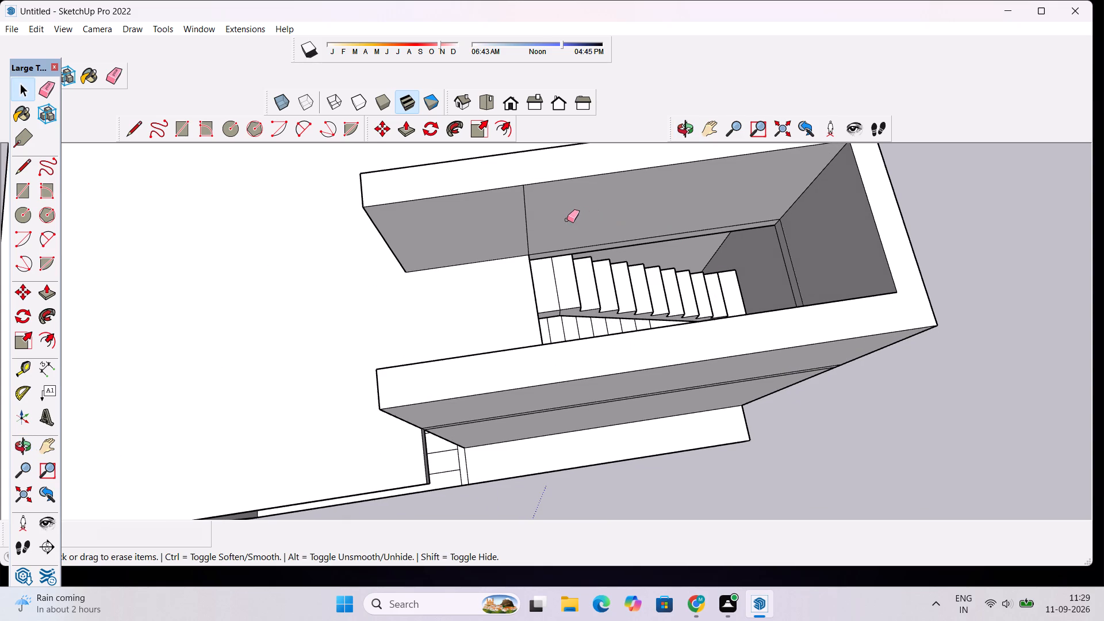
{"action": "left_click_drag", "start_coordinate": [560, 218], "coordinate": [511, 235]}
{"action": "scroll", "coordinate": [547, 239], "scroll_direction": "down", "scroll_amount": 7}
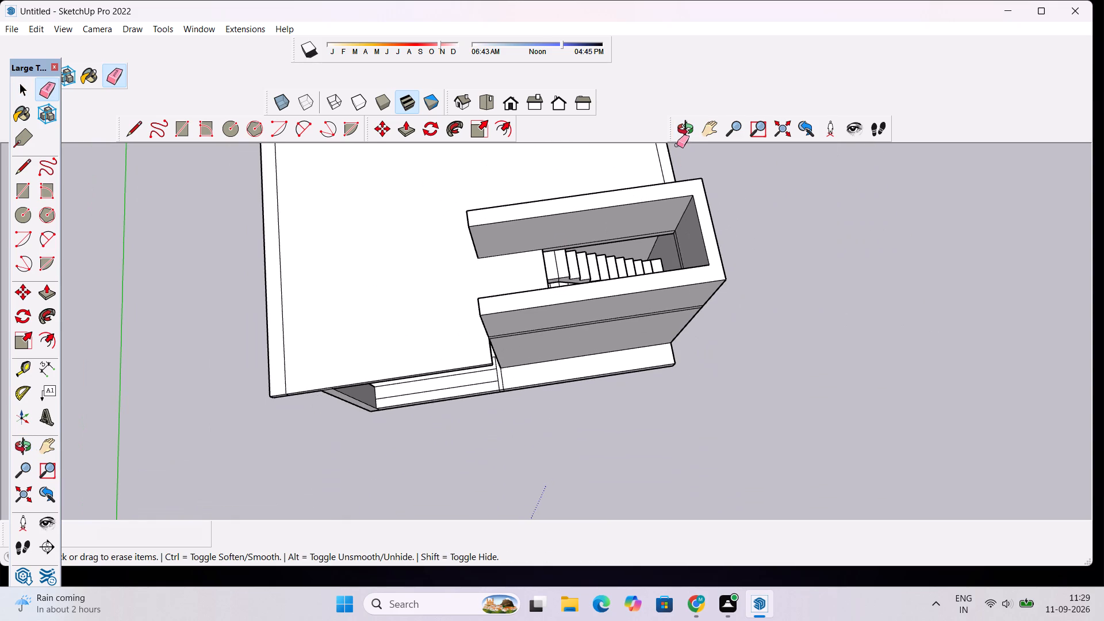
Draw a 4' 5" line between the inner corners at the open end of the stair enclosure's wall tops, closing the top face.
{"action": "key", "text": "space"}
{"action": "scroll", "coordinate": [681, 255], "scroll_direction": "down", "scroll_amount": 3}
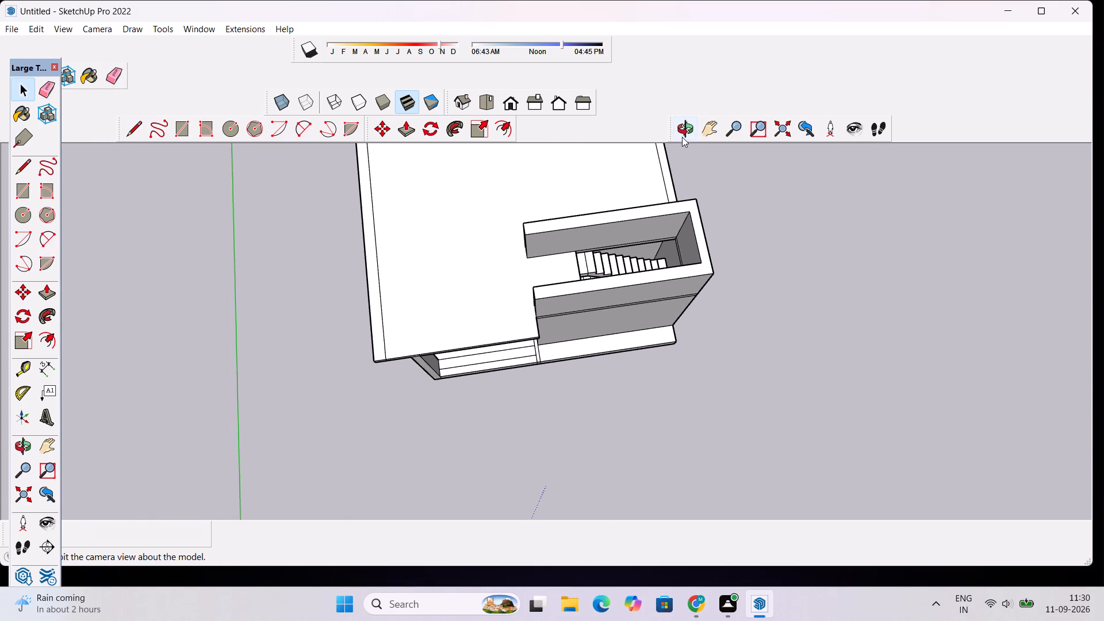
{"action": "left_click", "coordinate": [682, 137]}
{"action": "left_click_drag", "start_coordinate": [699, 320], "coordinate": [697, 276]}
{"action": "scroll", "coordinate": [646, 210], "scroll_direction": "up", "scroll_amount": 1}
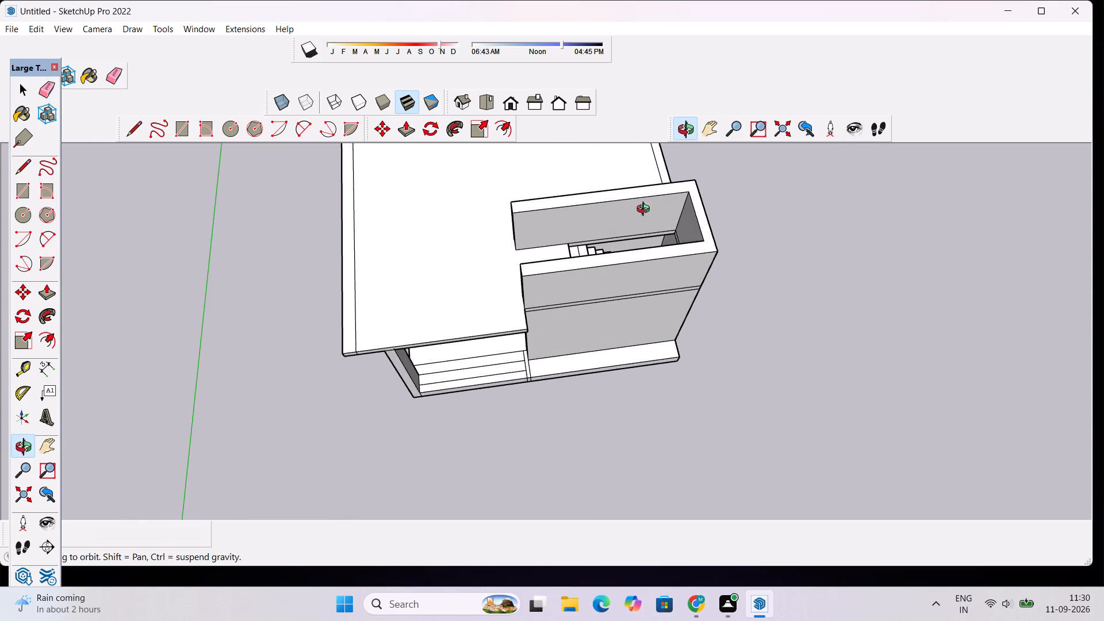
{"action": "scroll", "coordinate": [646, 210], "scroll_direction": "up", "scroll_amount": 2}
{"action": "scroll", "coordinate": [646, 210], "scroll_direction": "down", "scroll_amount": 2}
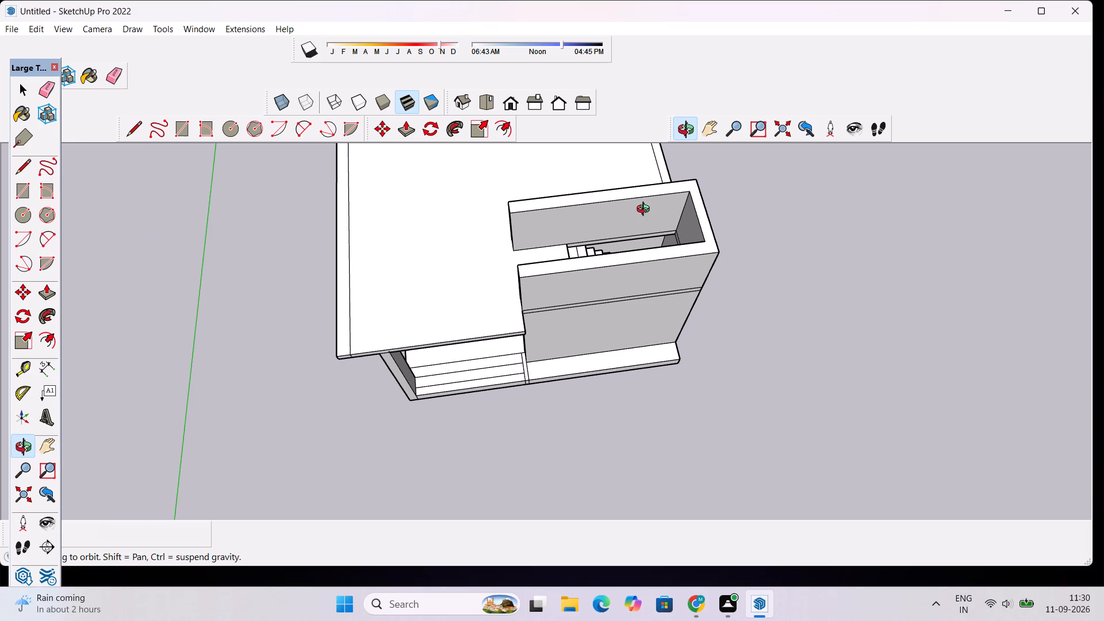
{"action": "key", "text": "space"}
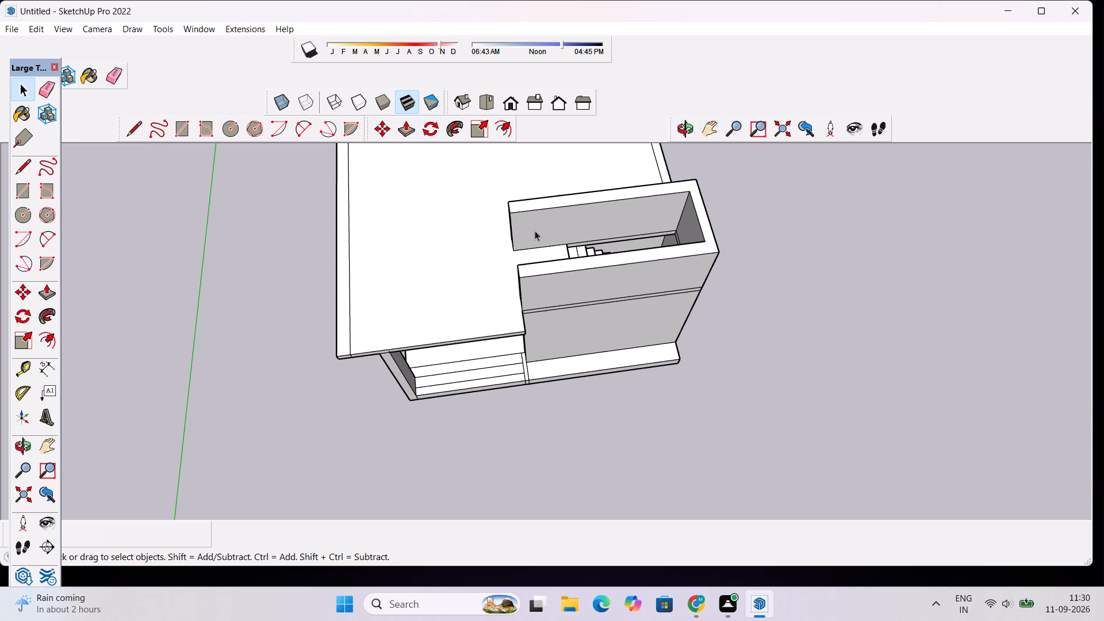
{"action": "scroll", "coordinate": [535, 231], "scroll_direction": "up", "scroll_amount": 1}
{"action": "key", "text": "l"}
{"action": "scroll", "coordinate": [526, 224], "scroll_direction": "up", "scroll_amount": 2}
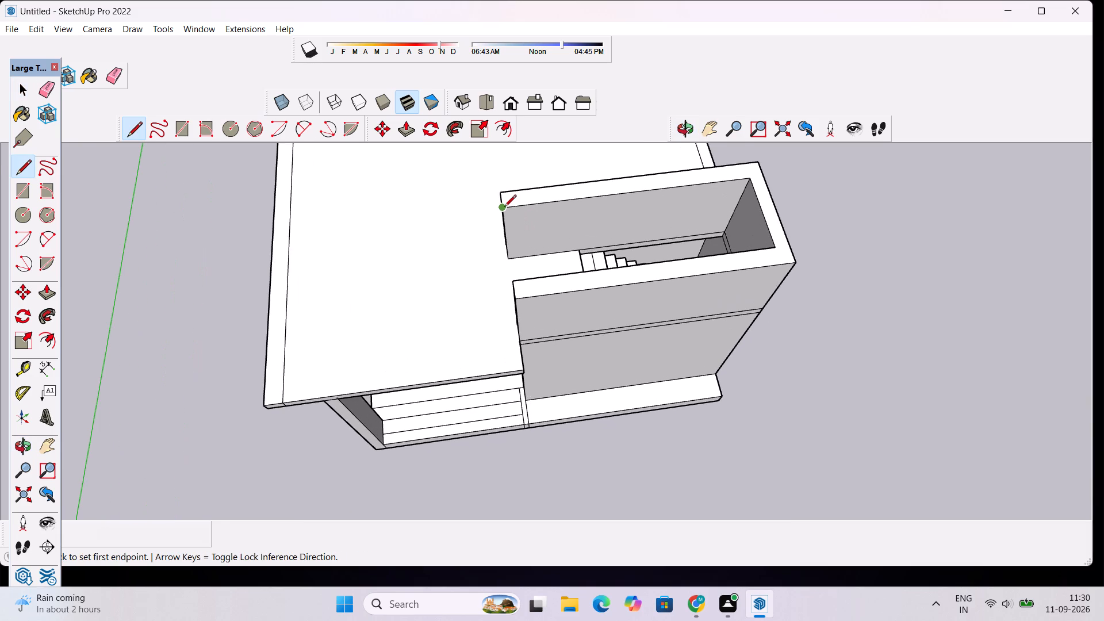
{"action": "left_click", "coordinate": [504, 208]}
{"action": "left_click", "coordinate": [513, 283]}
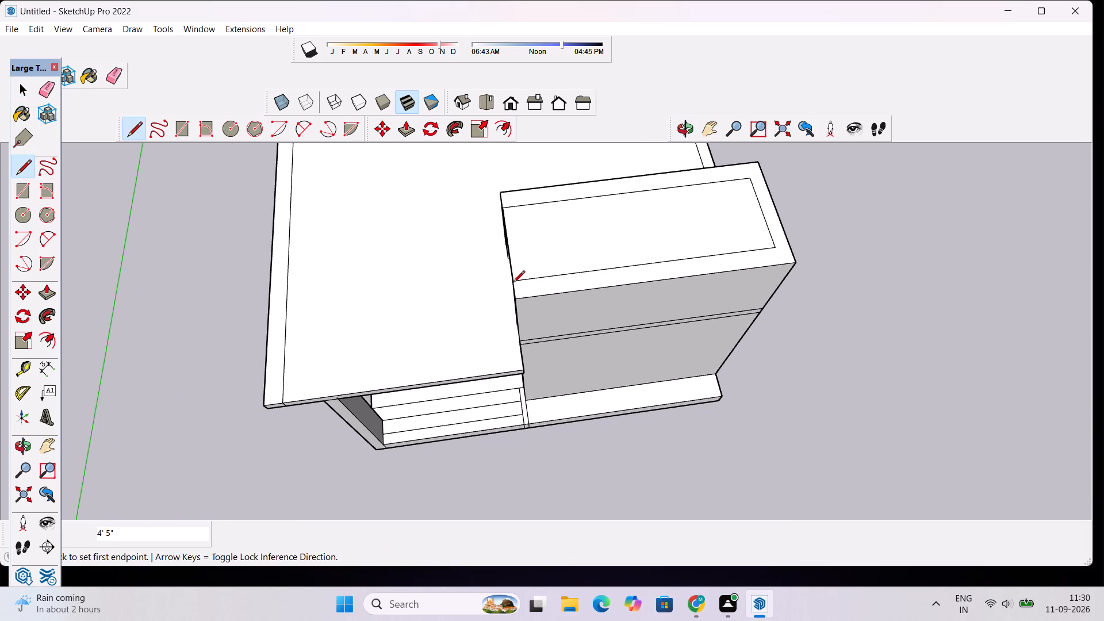
{"action": "key", "text": "space"}
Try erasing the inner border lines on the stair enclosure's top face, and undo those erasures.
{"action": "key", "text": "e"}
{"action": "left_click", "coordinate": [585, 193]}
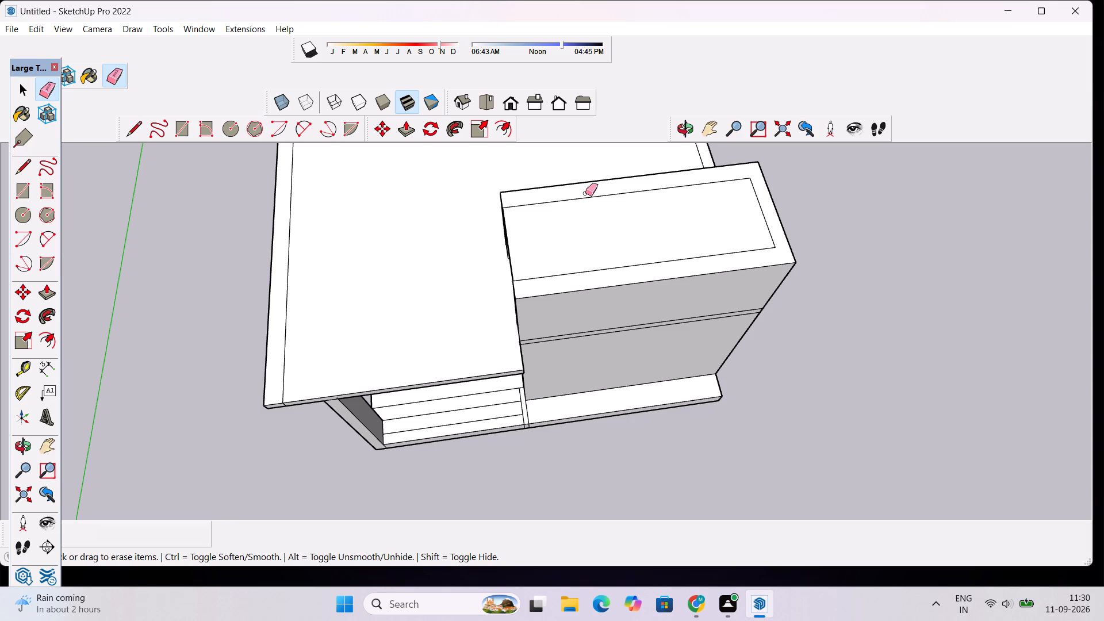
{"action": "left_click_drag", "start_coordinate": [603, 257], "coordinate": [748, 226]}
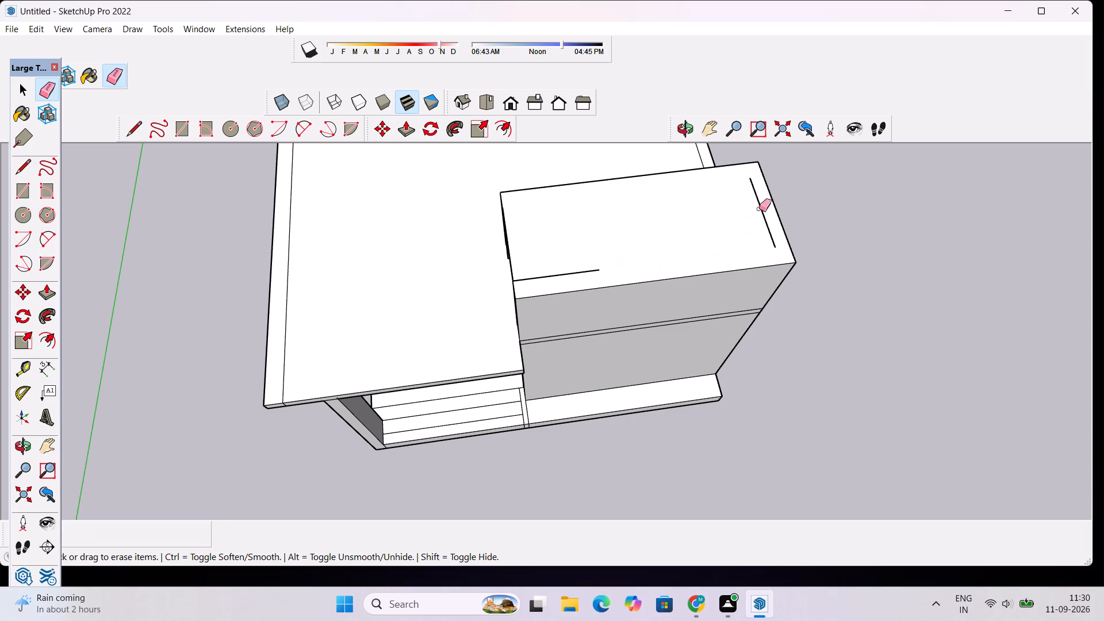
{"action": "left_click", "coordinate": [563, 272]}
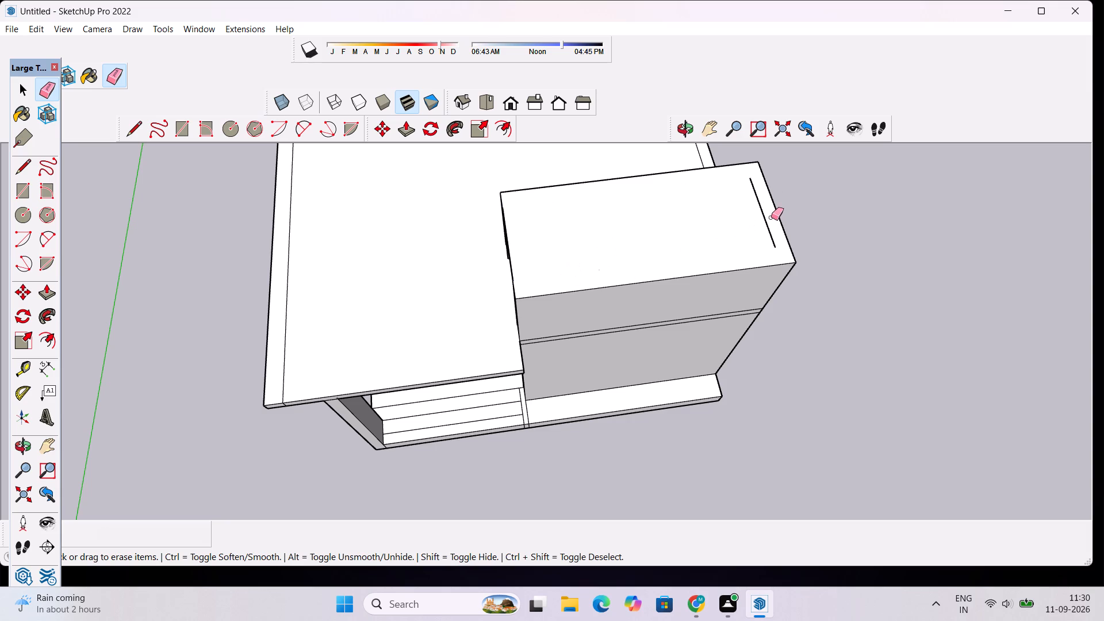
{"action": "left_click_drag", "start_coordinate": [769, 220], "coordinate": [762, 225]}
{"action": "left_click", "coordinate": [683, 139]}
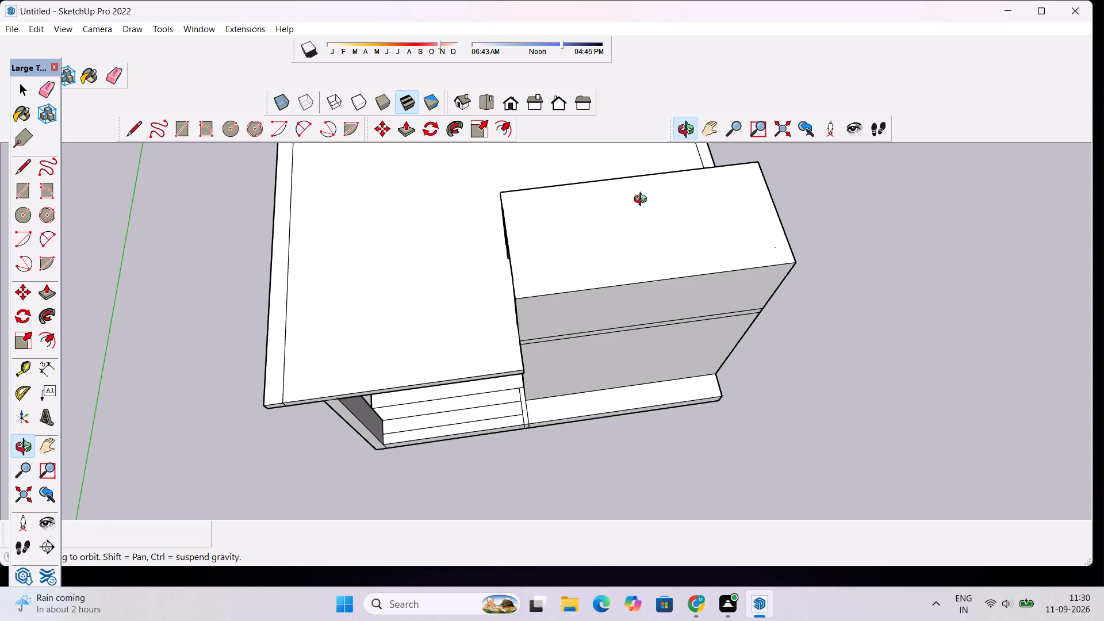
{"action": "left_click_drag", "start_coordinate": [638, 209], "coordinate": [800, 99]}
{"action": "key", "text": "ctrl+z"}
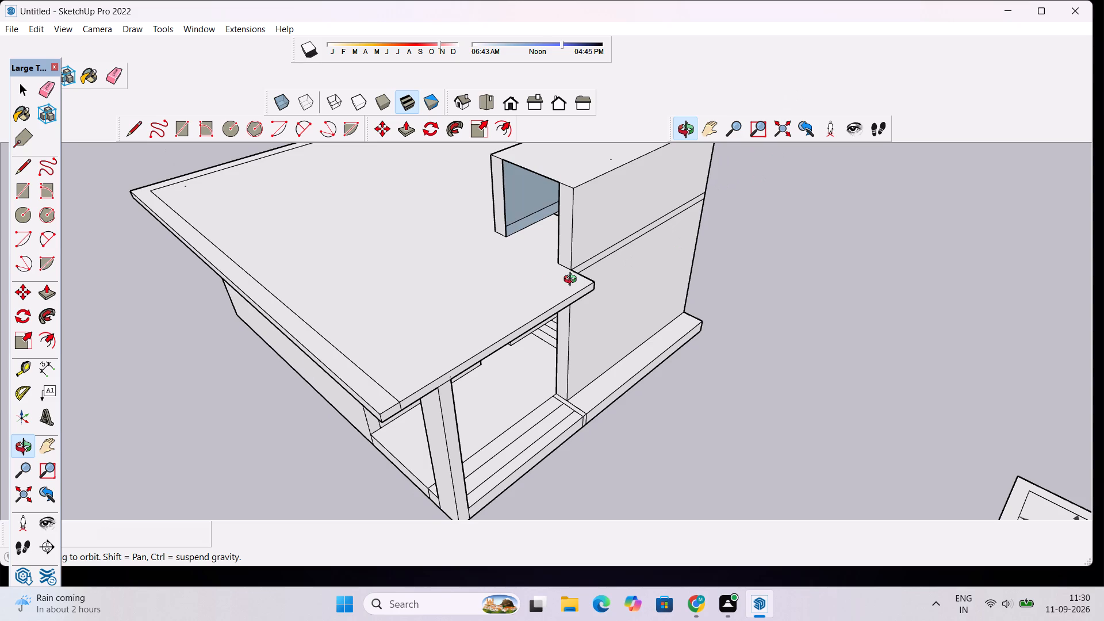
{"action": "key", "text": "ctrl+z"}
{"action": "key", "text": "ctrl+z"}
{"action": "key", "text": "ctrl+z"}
Examine the closed top of the stair enclosure from above, the open front and roof level.
{"action": "scroll", "coordinate": [538, 283], "scroll_direction": "down", "scroll_amount": 9}
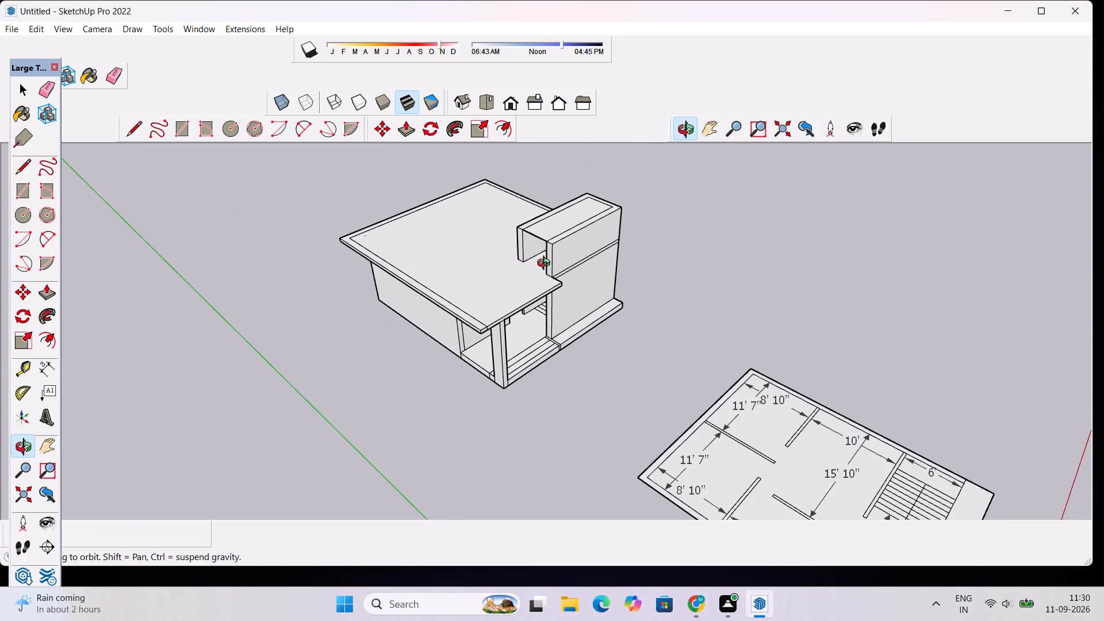
{"action": "scroll", "coordinate": [582, 212], "scroll_direction": "up", "scroll_amount": 7}
{"action": "left_click_drag", "start_coordinate": [688, 227], "coordinate": [630, 240]}
{"action": "left_click_drag", "start_coordinate": [431, 293], "coordinate": [485, 239]}
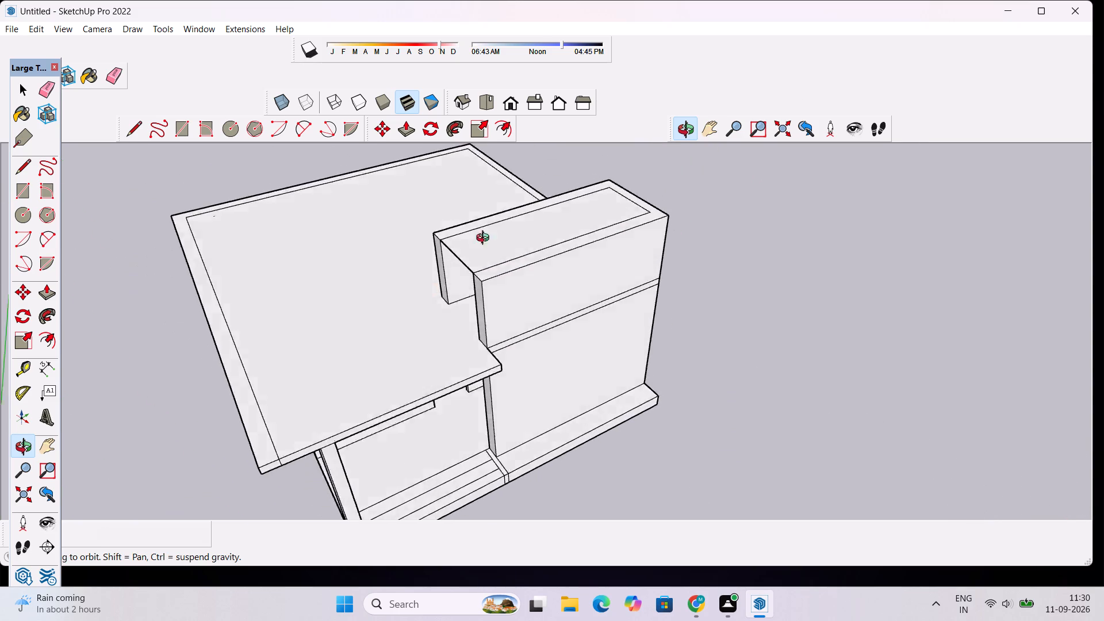
{"action": "left_click_drag", "start_coordinate": [485, 239], "coordinate": [679, 151]}
{"action": "scroll", "coordinate": [603, 192], "scroll_direction": "up", "scroll_amount": 3}
{"action": "scroll", "coordinate": [603, 192], "scroll_direction": "down", "scroll_amount": 6}
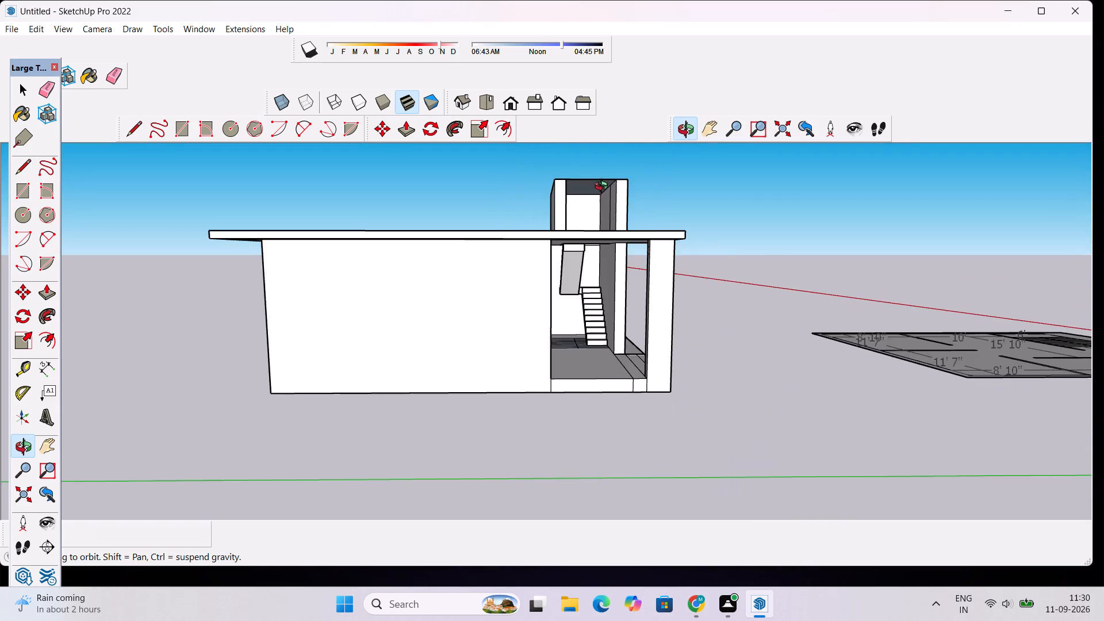
{"action": "left_click_drag", "start_coordinate": [605, 183], "coordinate": [592, 264]}
{"action": "scroll", "coordinate": [607, 173], "scroll_direction": "up", "scroll_amount": 6}
{"action": "left_click_drag", "start_coordinate": [576, 250], "coordinate": [585, 210]}
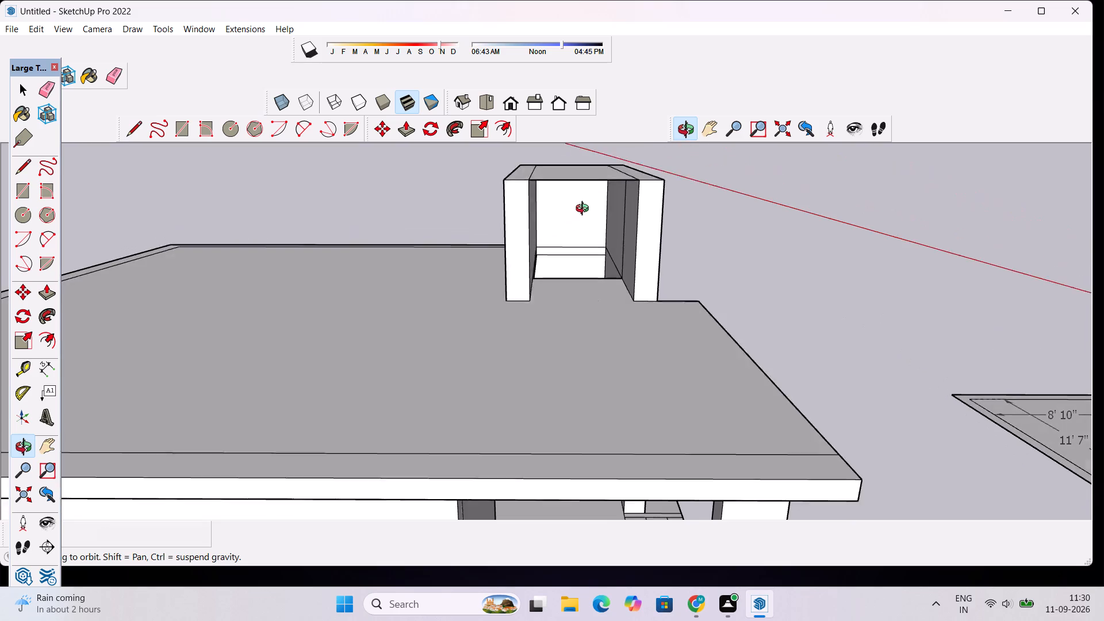
{"action": "left_click_drag", "start_coordinate": [585, 210], "coordinate": [588, 196]}
{"action": "key", "text": "space"}
{"action": "left_click", "coordinate": [588, 171]}
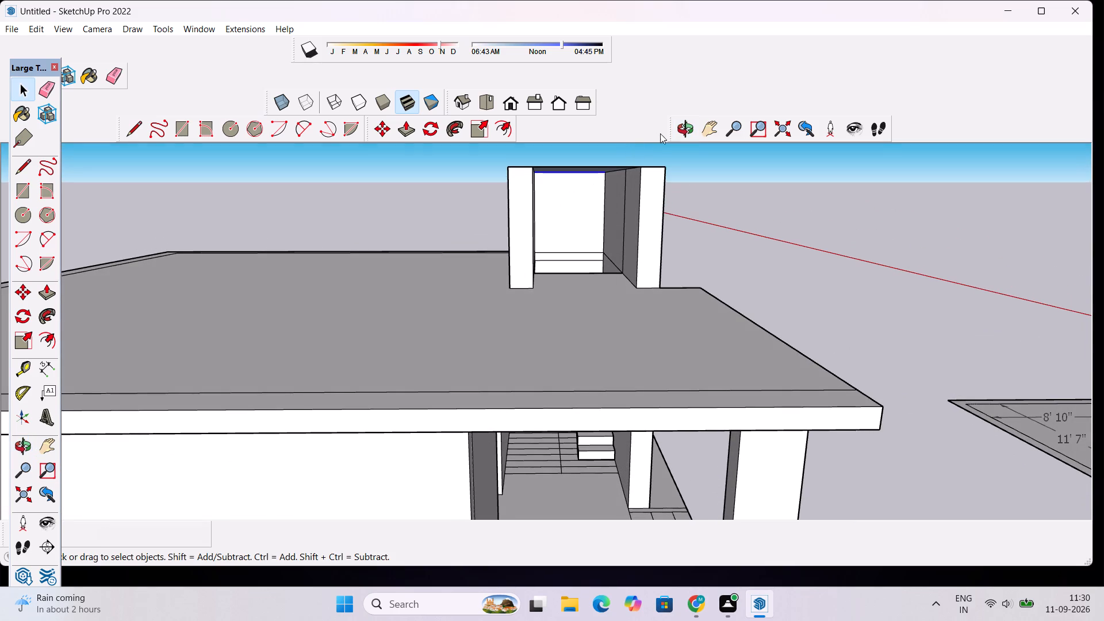
Push/Pull the inner rectangular panel on top of the stair enclosure up 6".
{"action": "left_click", "coordinate": [683, 129]}
{"action": "left_click_drag", "start_coordinate": [718, 221], "coordinate": [443, 389]}
{"action": "scroll", "coordinate": [576, 285], "scroll_direction": "down", "scroll_amount": 3}
{"action": "left_click_drag", "start_coordinate": [688, 314], "coordinate": [618, 334]}
{"action": "scroll", "coordinate": [638, 256], "scroll_direction": "up", "scroll_amount": 3}
{"action": "left_click_drag", "start_coordinate": [799, 327], "coordinate": [776, 331]}
{"action": "key", "text": "space"}
{"action": "left_click", "coordinate": [696, 283]}
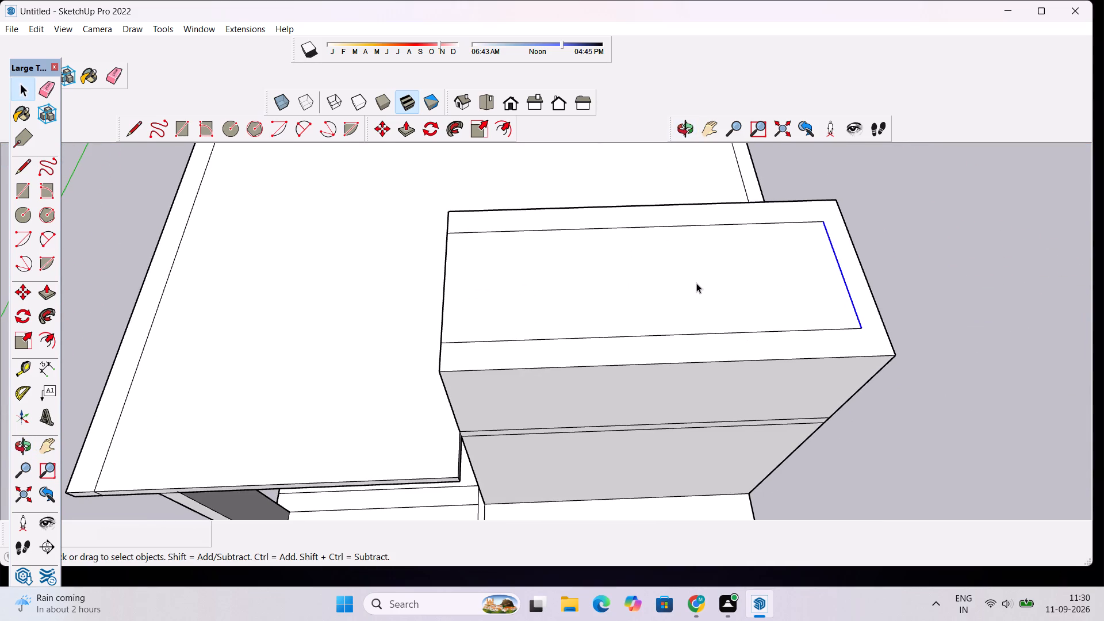
{"action": "key", "text": "p"}
{"action": "left_click", "coordinate": [696, 283]}
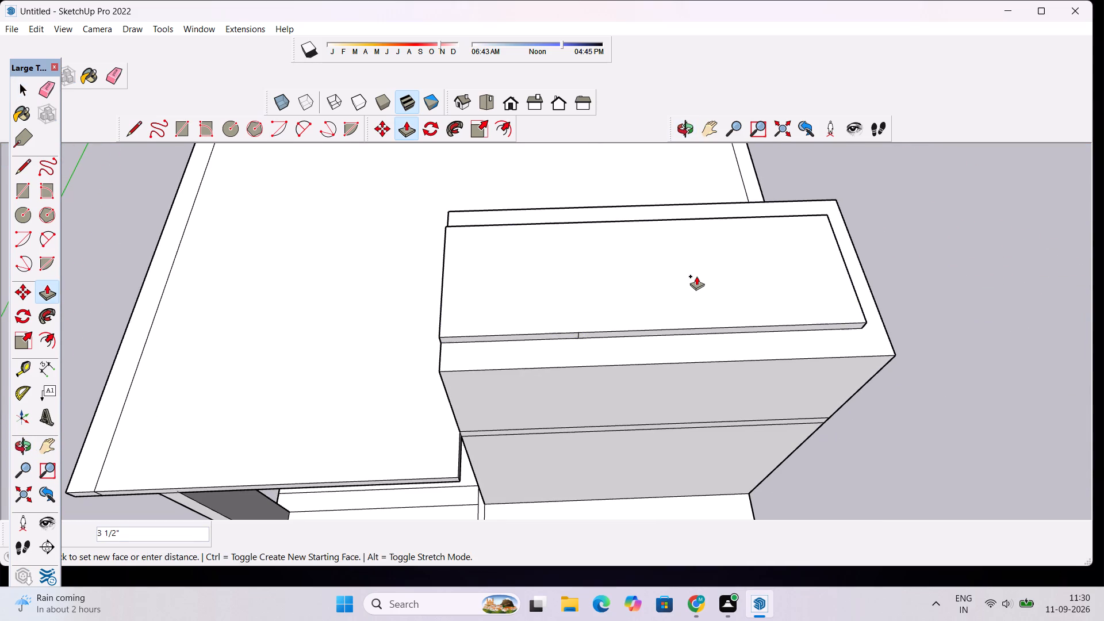
{"action": "scroll", "coordinate": [696, 276], "scroll_direction": "down", "scroll_amount": 1}
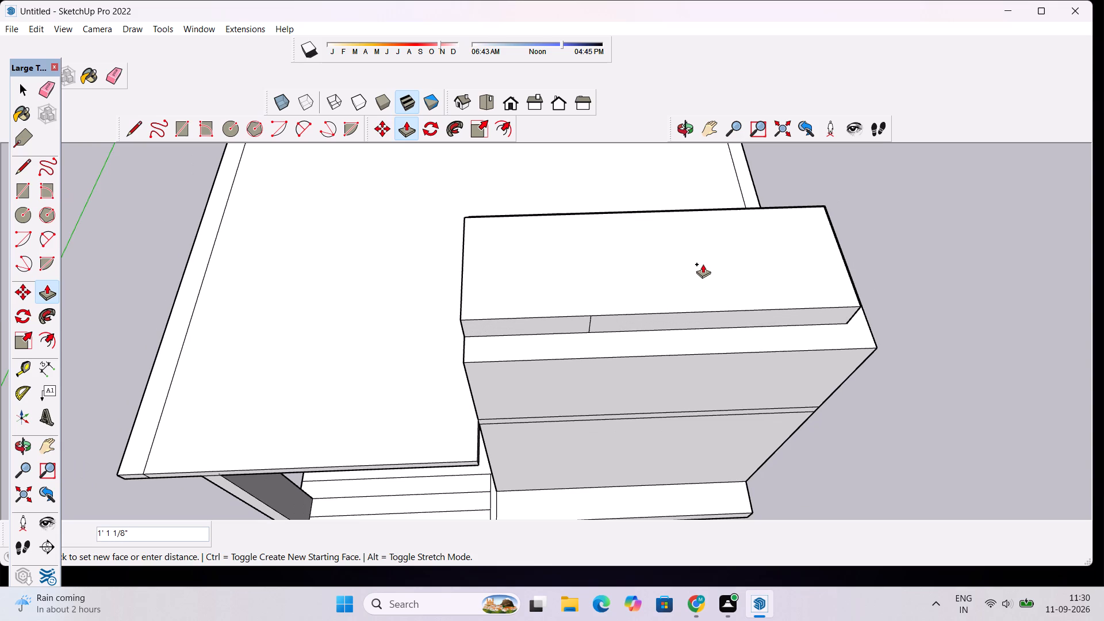
{"action": "type", "text": "6\""}
{"action": "key", "text": "Return"}
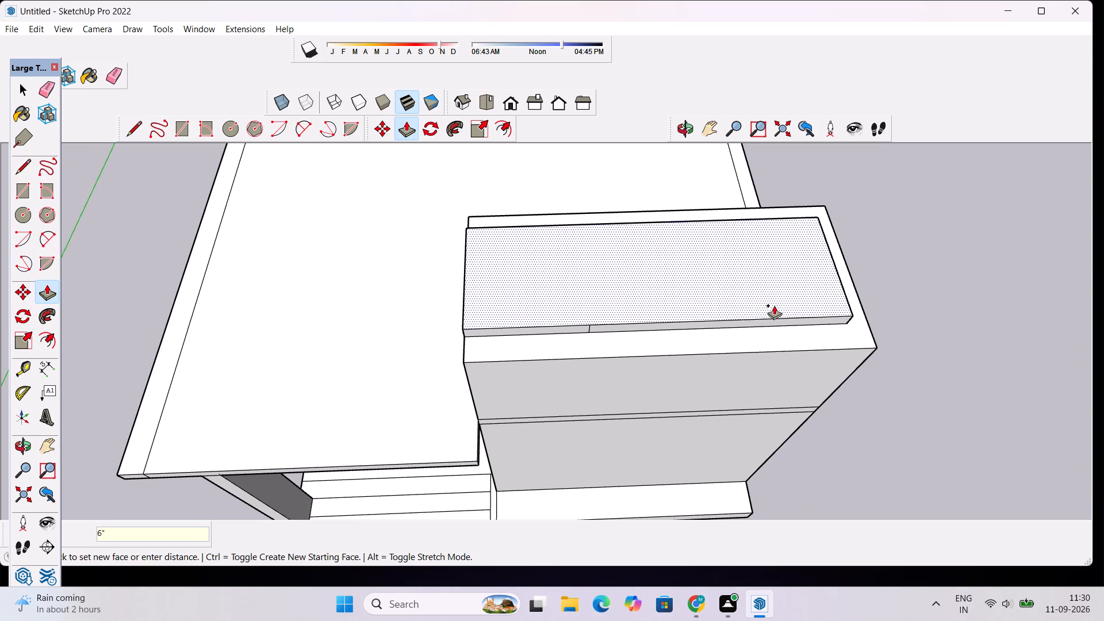
Push/Pull the U-shaped border around the panel up 6", level with the panel's top, to complete the roof slab.
{"action": "left_click", "coordinate": [767, 331]}
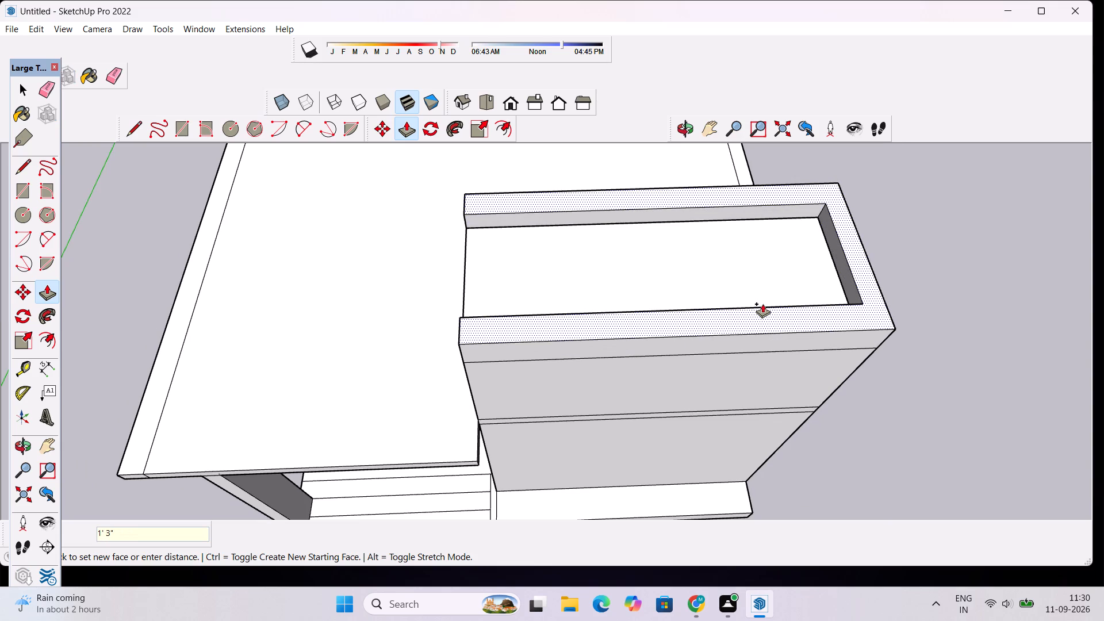
{"action": "left_click", "coordinate": [660, 294]}
{"action": "scroll", "coordinate": [534, 285], "scroll_direction": "down", "scroll_amount": 4}
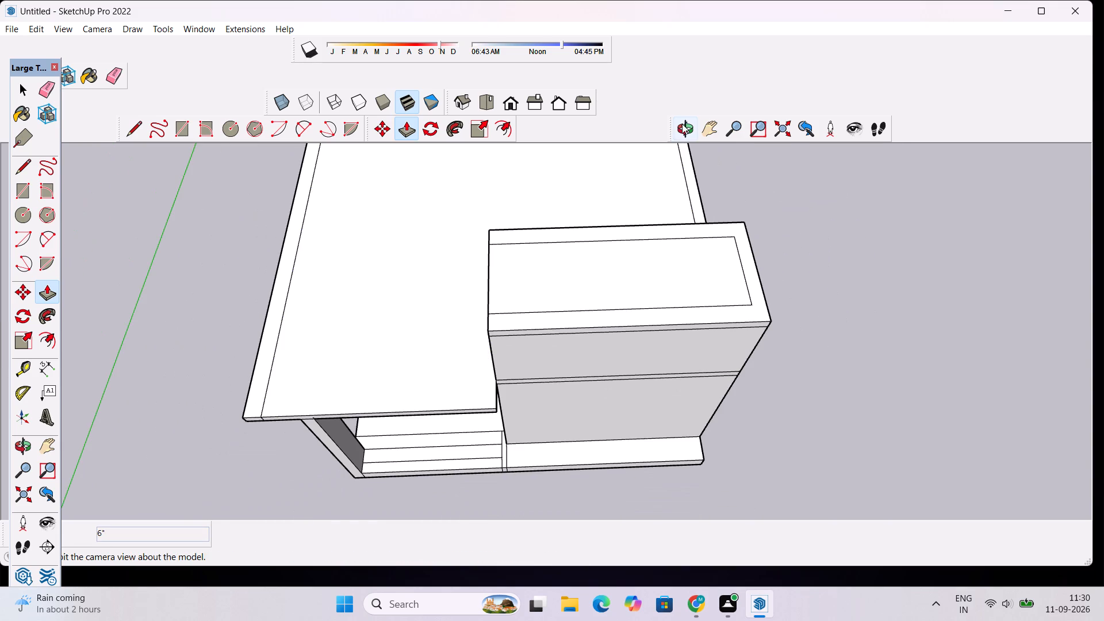
Erase the two short vertical seams on the slab's edge face at the enclosure's open end.
{"action": "left_click", "coordinate": [682, 124]}
{"action": "left_click_drag", "start_coordinate": [582, 252], "coordinate": [829, 156]}
{"action": "scroll", "coordinate": [570, 342], "scroll_direction": "down", "scroll_amount": 7}
{"action": "left_click_drag", "start_coordinate": [576, 353], "coordinate": [595, 282]}
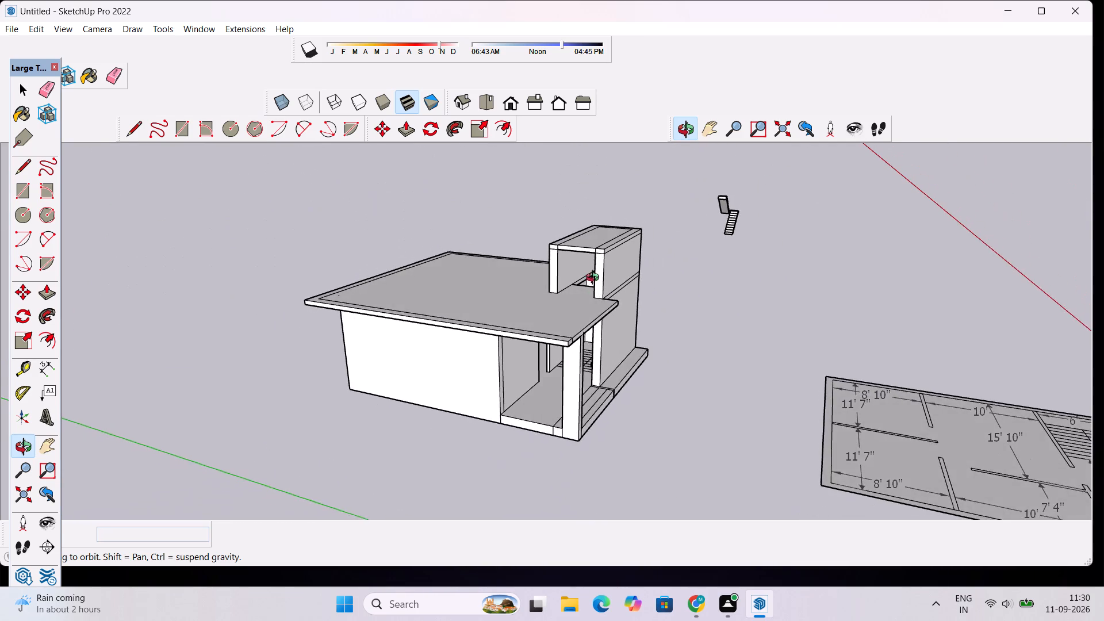
{"action": "scroll", "coordinate": [625, 217], "scroll_direction": "up", "scroll_amount": 7}
{"action": "scroll", "coordinate": [607, 287], "scroll_direction": "down", "scroll_amount": 4}
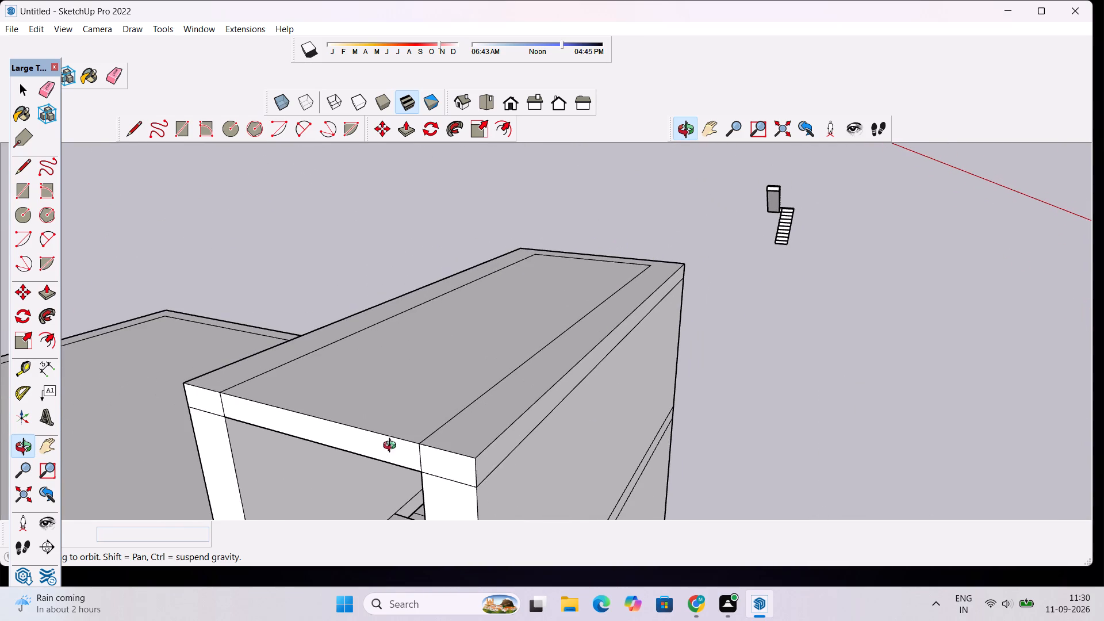
{"action": "scroll", "coordinate": [392, 446], "scroll_direction": "down", "scroll_amount": 4}
{"action": "left_click_drag", "start_coordinate": [378, 480], "coordinate": [444, 428]}
{"action": "key", "text": "space"}
{"action": "type", "text": "e"}
{"action": "left_click_drag", "start_coordinate": [573, 331], "coordinate": [581, 329]}
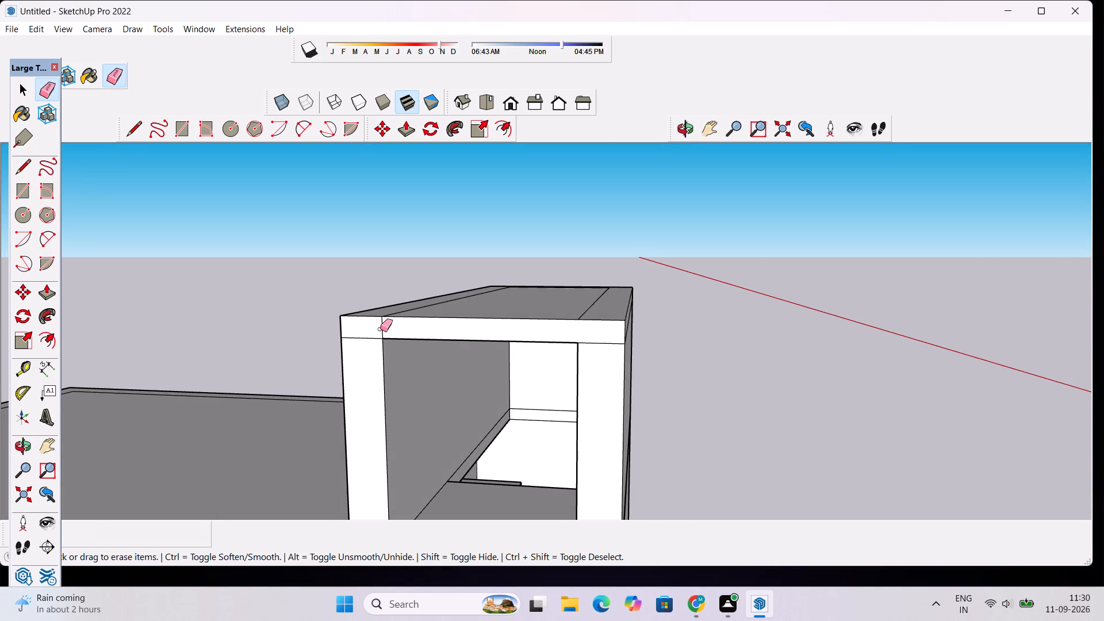
{"action": "left_click", "coordinate": [380, 329]}
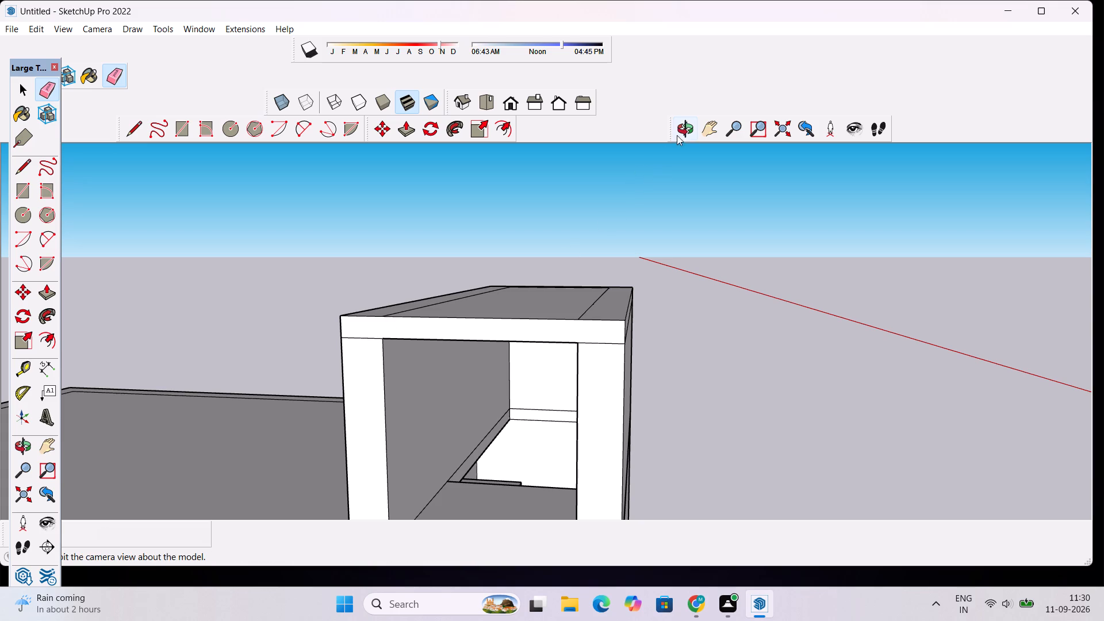
Examine the enclosure's roof slab and open end from below and from the front, checking for stray seams.
{"action": "left_click", "coordinate": [677, 134]}
{"action": "left_click_drag", "start_coordinate": [684, 336], "coordinate": [672, 251]}
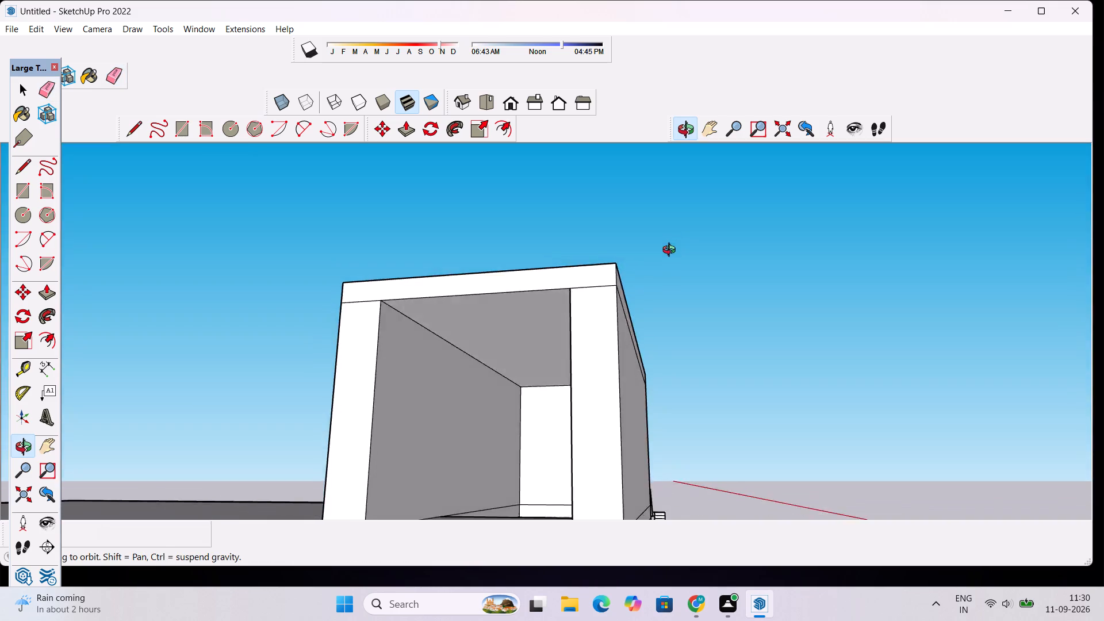
{"action": "left_click_drag", "start_coordinate": [672, 251], "coordinate": [665, 273]}
{"action": "scroll", "coordinate": [701, 327], "scroll_direction": "down", "scroll_amount": 5}
{"action": "scroll", "coordinate": [674, 355], "scroll_direction": "up", "scroll_amount": 4}
{"action": "left_click_drag", "start_coordinate": [676, 363], "coordinate": [678, 411]}
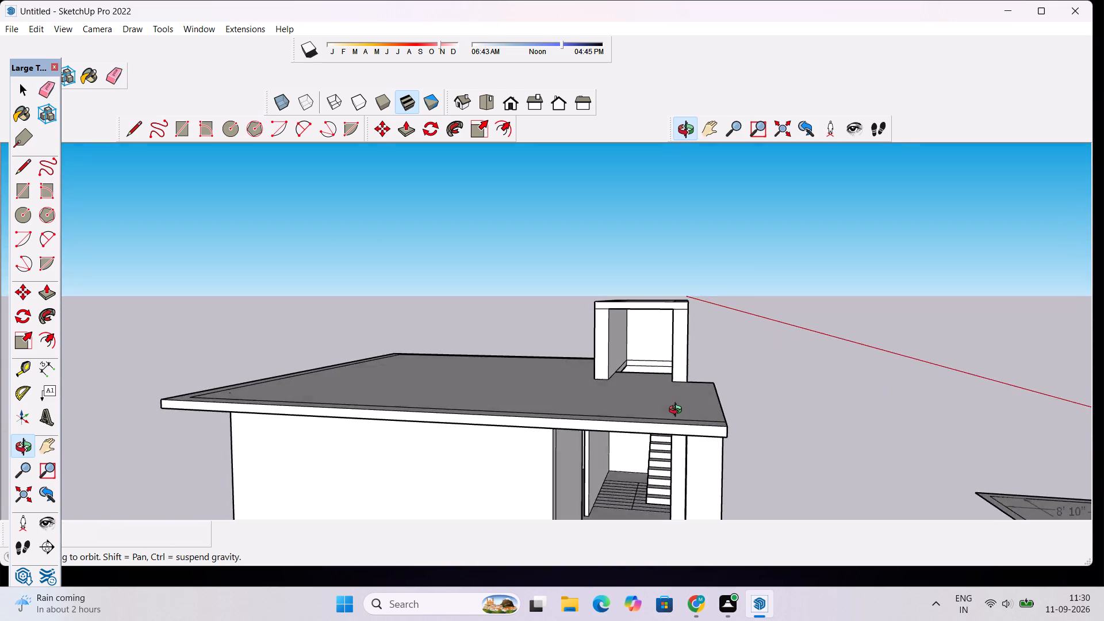
{"action": "left_click_drag", "start_coordinate": [678, 411], "coordinate": [726, 412]}
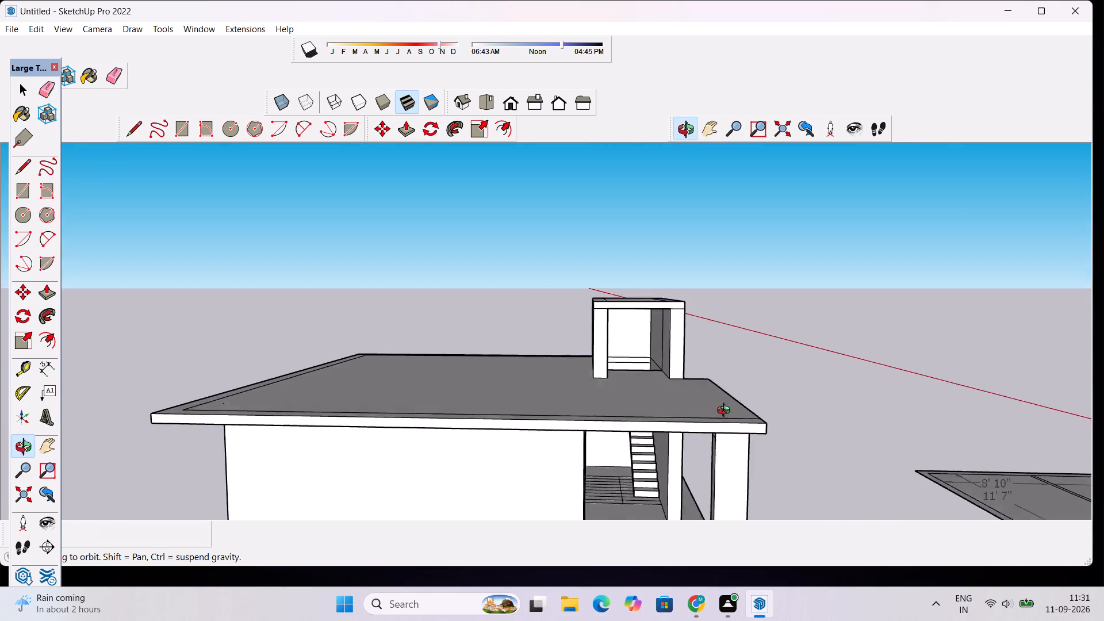
{"action": "left_click_drag", "start_coordinate": [726, 412], "coordinate": [768, 409]}
{"action": "scroll", "coordinate": [638, 333], "scroll_direction": "up", "scroll_amount": 4}
{"action": "key", "text": "e"}
{"action": "left_click_drag", "start_coordinate": [653, 333], "coordinate": [644, 328]}
{"action": "scroll", "coordinate": [651, 335], "scroll_direction": "down", "scroll_amount": 5}
Push/Pull the roof slab's edge face at the stair enclosure's open end outward about 6' 7" to form a canopy over the main roof.
{"action": "left_click", "coordinate": [685, 127]}
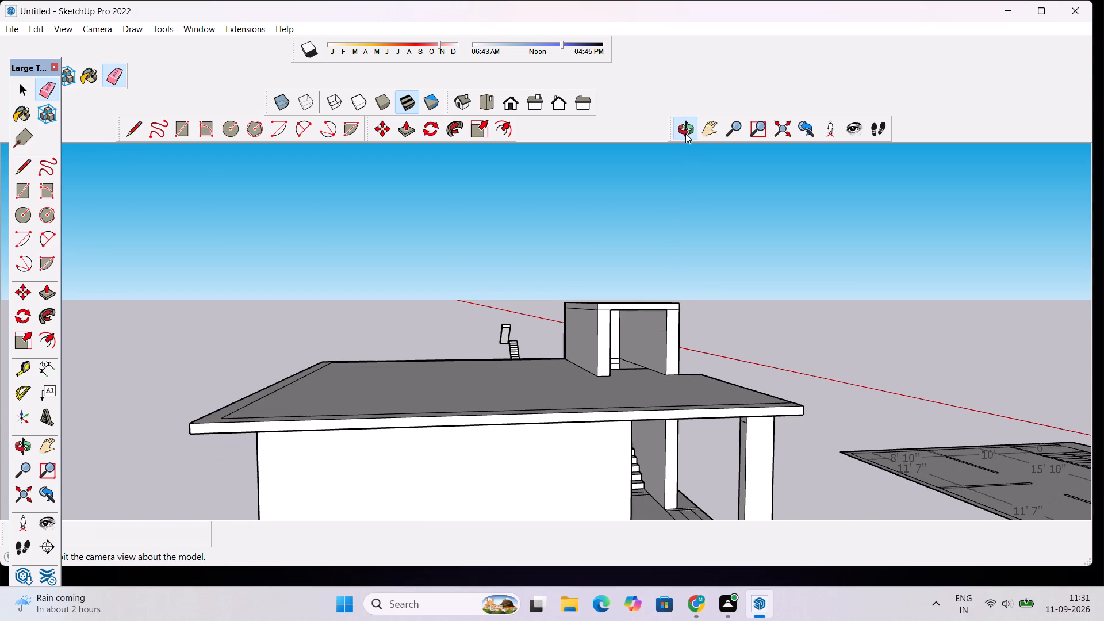
{"action": "left_click_drag", "start_coordinate": [717, 248], "coordinate": [558, 320]}
{"action": "scroll", "coordinate": [600, 393], "scroll_direction": "up", "scroll_amount": 4}
{"action": "left_click_drag", "start_coordinate": [590, 382], "coordinate": [500, 397]}
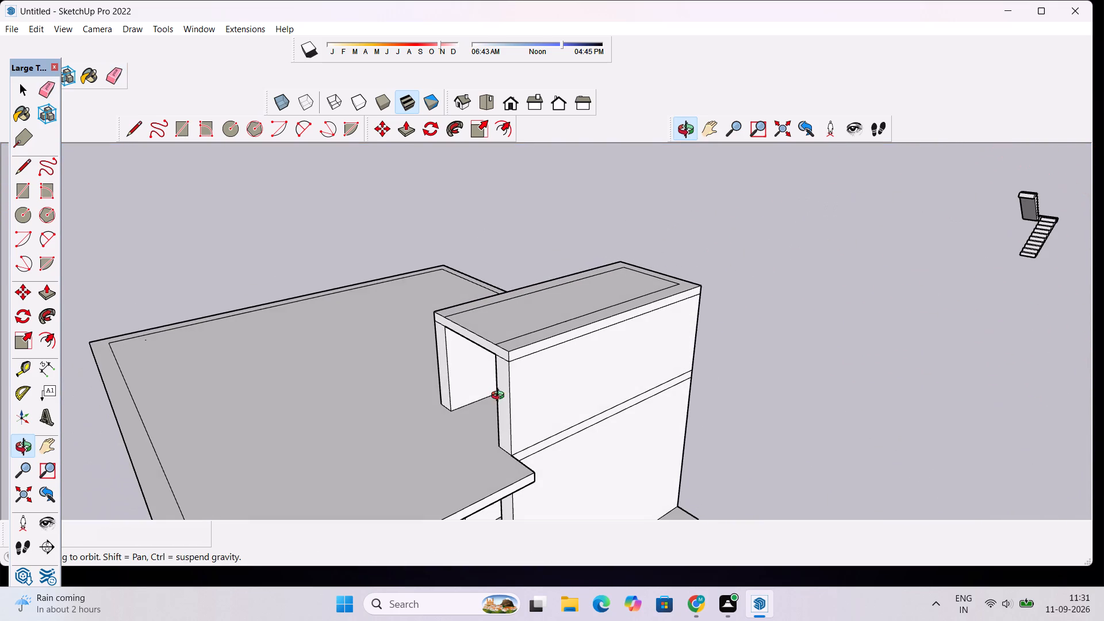
{"action": "scroll", "coordinate": [495, 374], "scroll_direction": "up", "scroll_amount": 3}
{"action": "scroll", "coordinate": [496, 373], "scroll_direction": "down", "scroll_amount": 2}
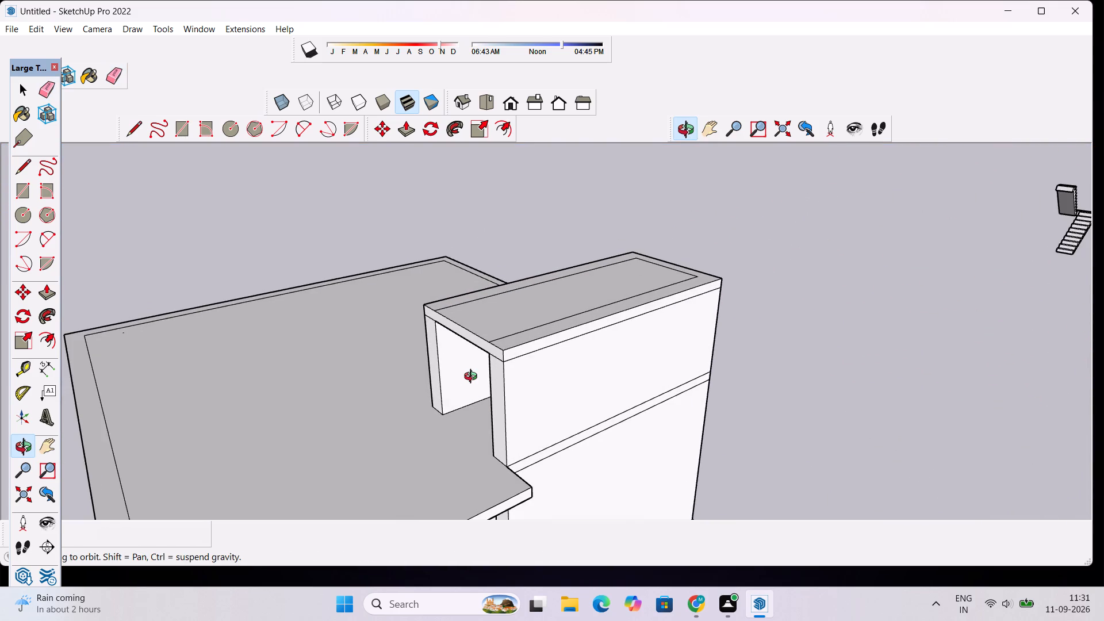
{"action": "scroll", "coordinate": [473, 371], "scroll_direction": "up", "scroll_amount": 6}
{"action": "scroll", "coordinate": [478, 356], "scroll_direction": "down", "scroll_amount": 1}
{"action": "left_click_drag", "start_coordinate": [476, 373], "coordinate": [502, 363]}
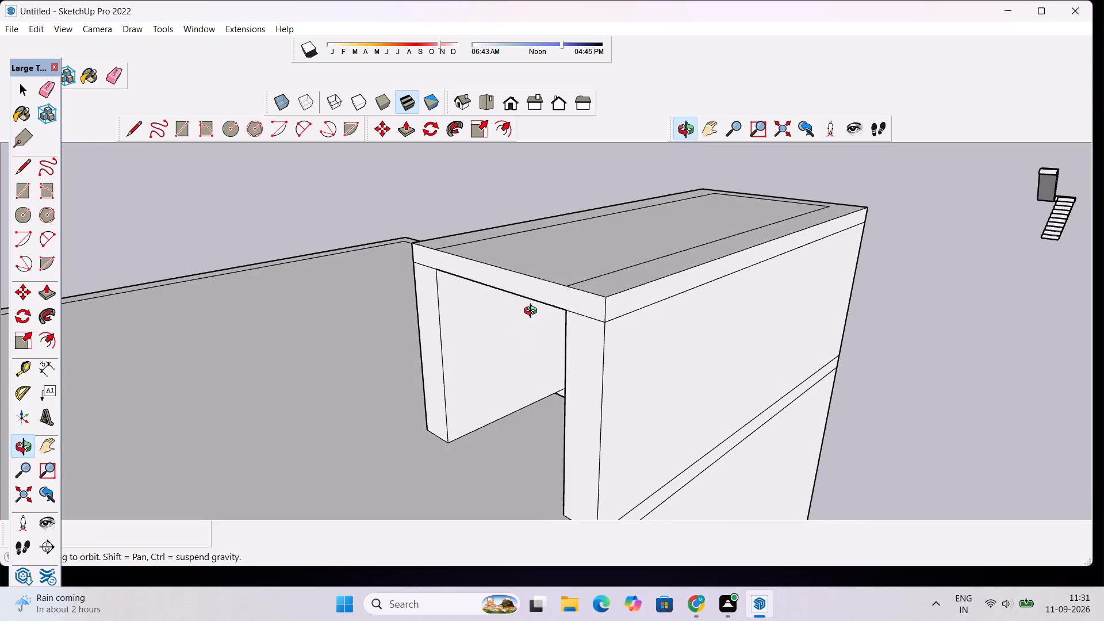
{"action": "scroll", "coordinate": [533, 312], "scroll_direction": "up", "scroll_amount": 3}
{"action": "key", "text": "p"}
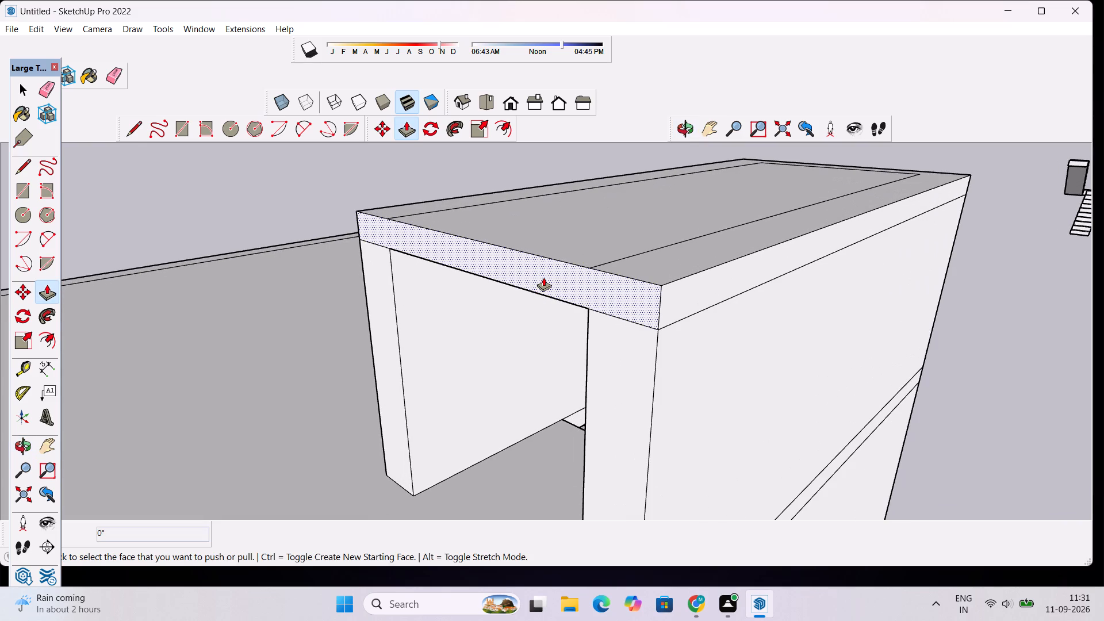
{"action": "left_click", "coordinate": [543, 277]}
{"action": "scroll", "coordinate": [504, 288], "scroll_direction": "down", "scroll_amount": 10}
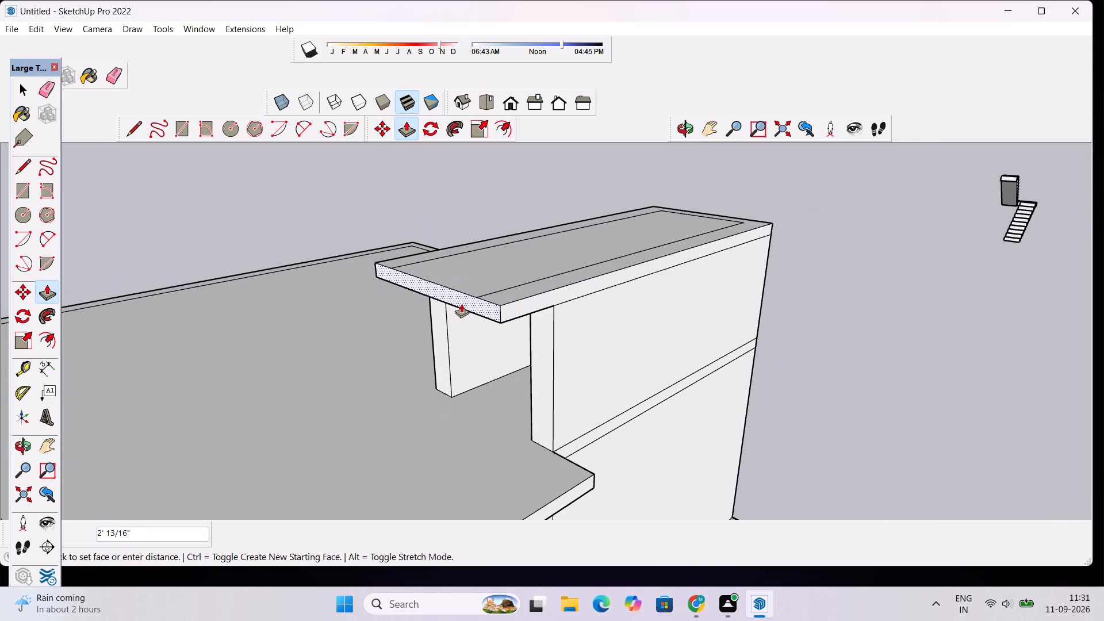
{"action": "scroll", "coordinate": [461, 304], "scroll_direction": "down", "scroll_amount": 9}
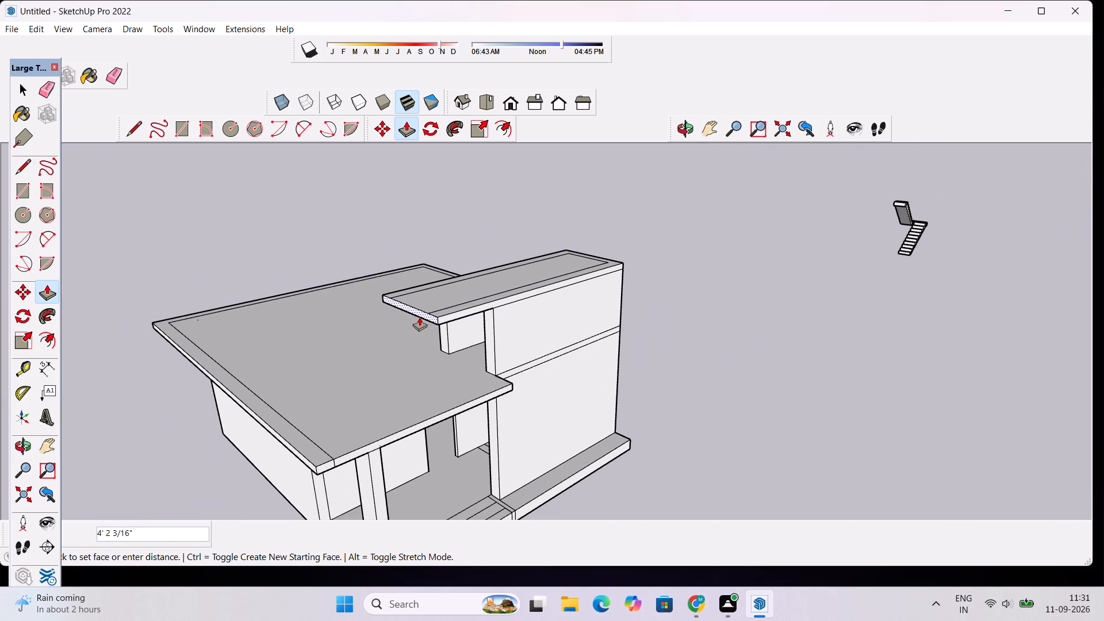
{"action": "left_click", "coordinate": [394, 327]}
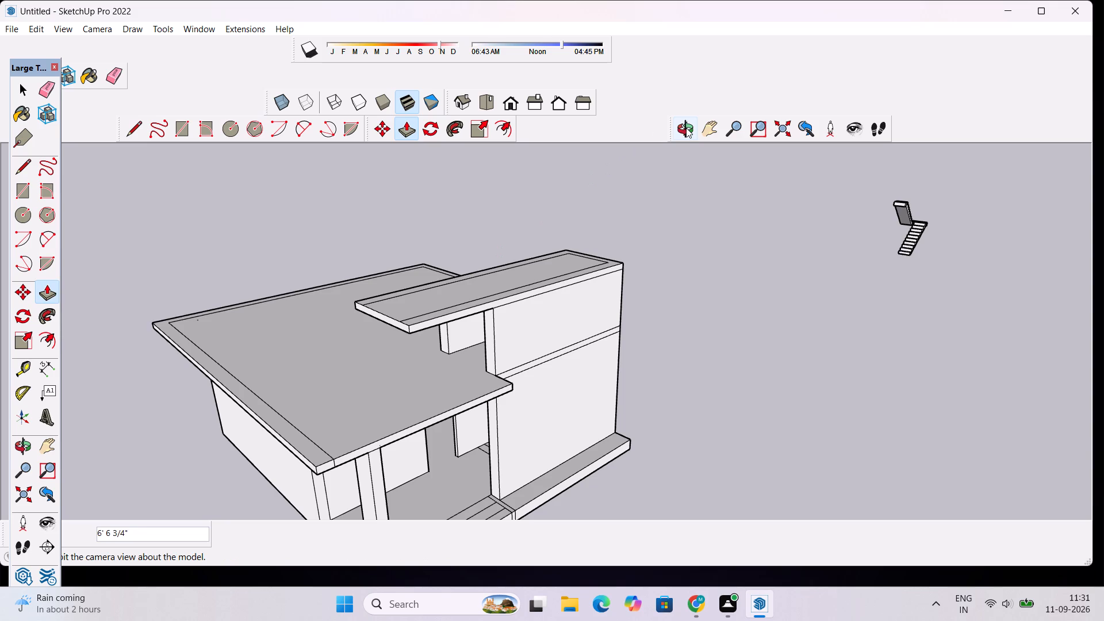
Erase the two lengthwise seams on the underside of the extended stair-enclosure slab.
{"action": "left_click", "coordinate": [686, 128]}
{"action": "scroll", "coordinate": [465, 316], "scroll_direction": "up", "scroll_amount": 4}
{"action": "left_click_drag", "start_coordinate": [465, 394], "coordinate": [395, 273]}
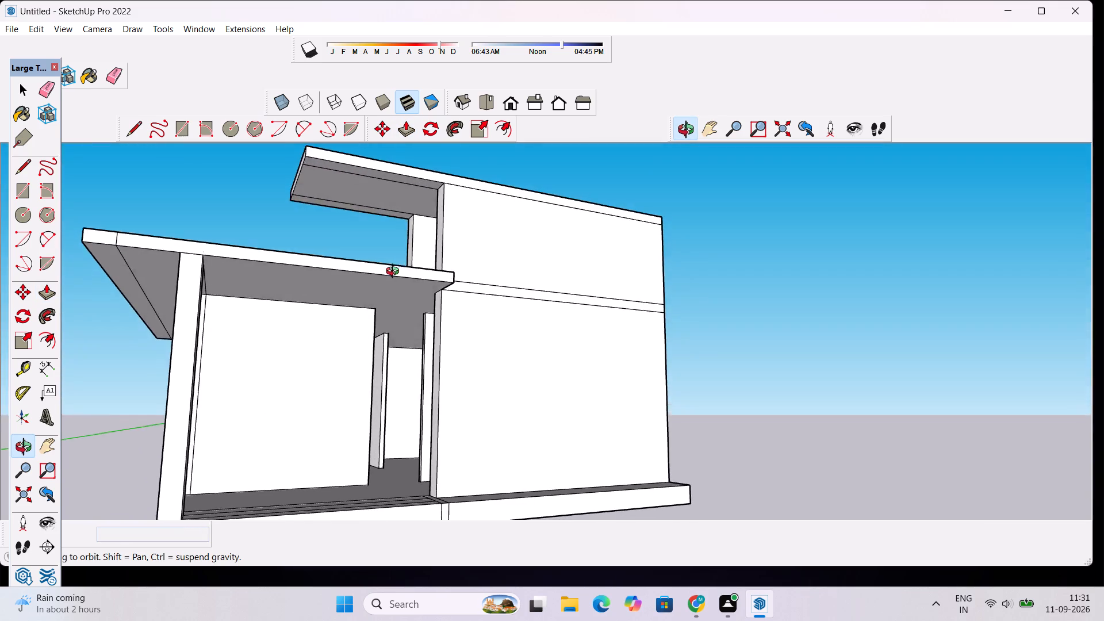
{"action": "left_click_drag", "start_coordinate": [395, 273], "coordinate": [443, 494]}
{"action": "scroll", "coordinate": [484, 358], "scroll_direction": "up", "scroll_amount": 4}
{"action": "scroll", "coordinate": [484, 358], "scroll_direction": "down", "scroll_amount": 4}
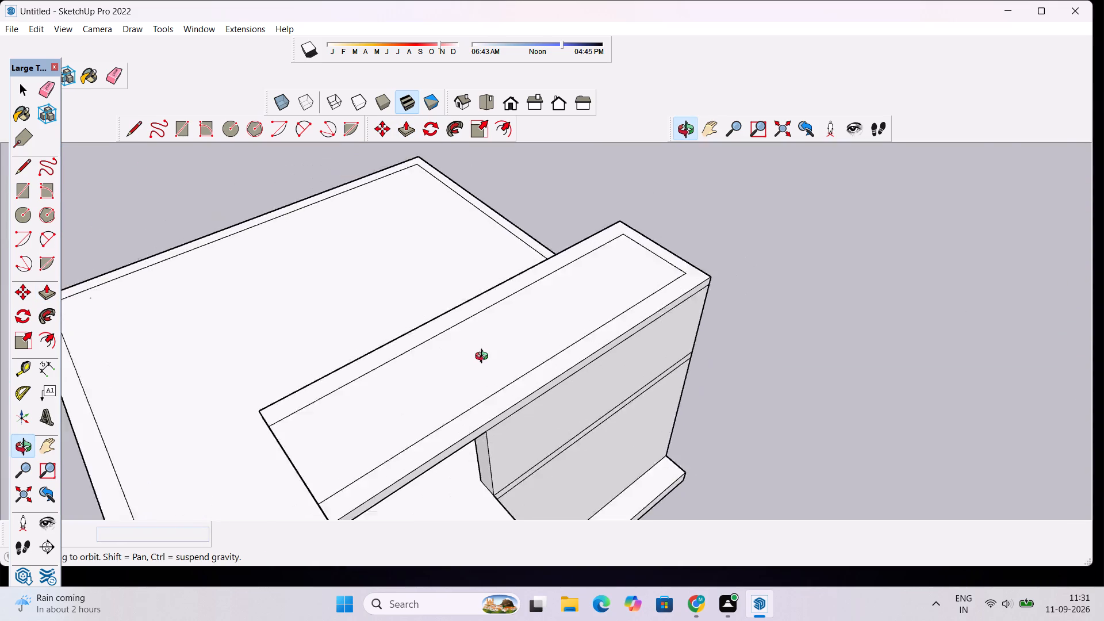
{"action": "scroll", "coordinate": [484, 358], "scroll_direction": "down", "scroll_amount": 2}
{"action": "left_click_drag", "start_coordinate": [471, 393], "coordinate": [634, 178]}
{"action": "scroll", "coordinate": [573, 204], "scroll_direction": "up", "scroll_amount": 2}
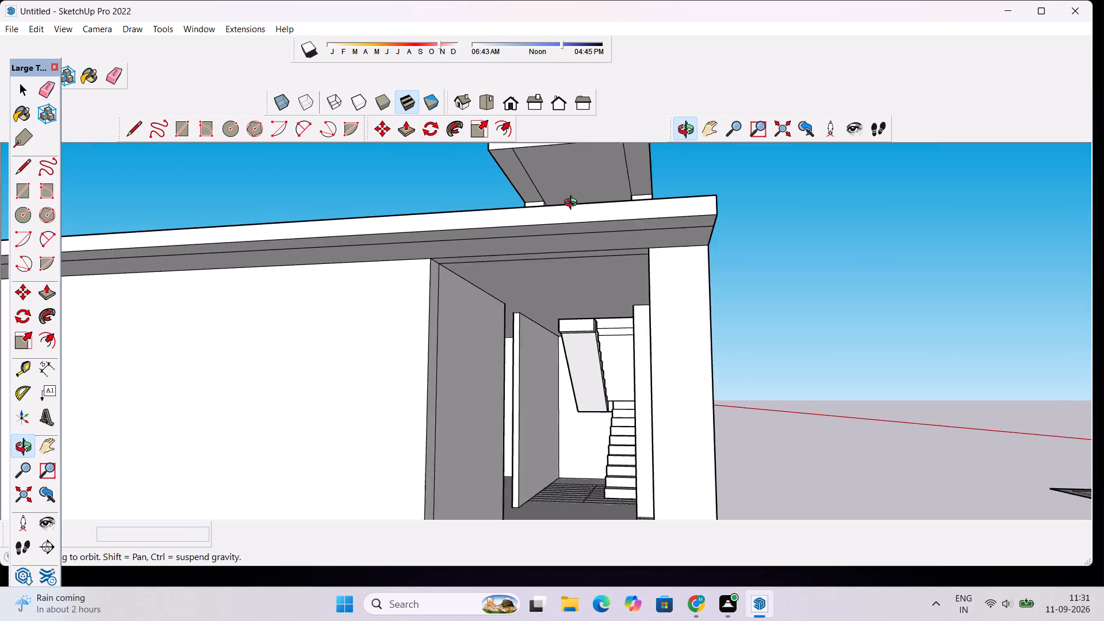
{"action": "scroll", "coordinate": [573, 204], "scroll_direction": "up", "scroll_amount": 4}
{"action": "left_click_drag", "start_coordinate": [557, 215], "coordinate": [532, 237]}
{"action": "scroll", "coordinate": [567, 201], "scroll_direction": "down", "scroll_amount": 6}
{"action": "scroll", "coordinate": [573, 174], "scroll_direction": "up", "scroll_amount": 2}
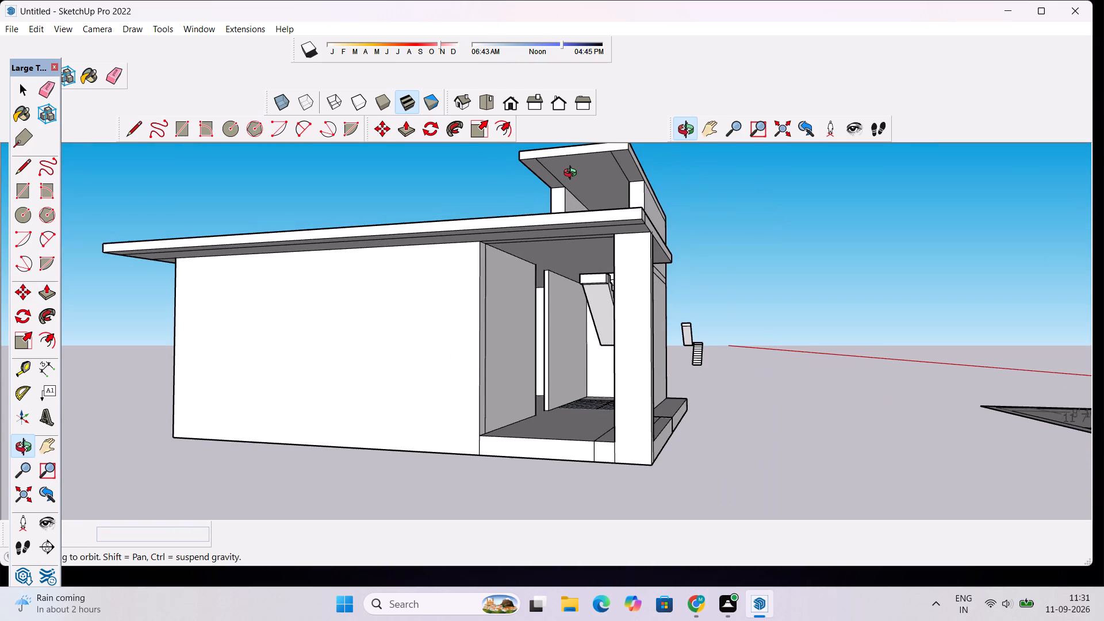
{"action": "key", "text": "space"}
{"action": "type", "text": "e"}
{"action": "left_click", "coordinate": [548, 171]}
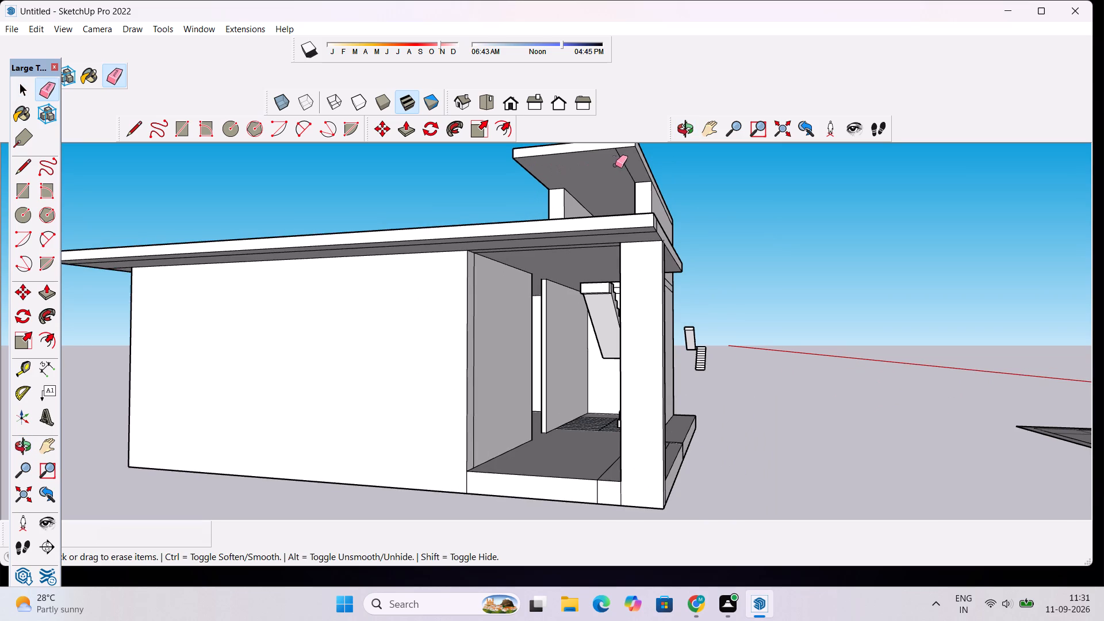
{"action": "left_click", "coordinate": [622, 161]}
Delete the long seam on top of the stair-enclosure slab along the side facing the main roof.
{"action": "scroll", "coordinate": [633, 187], "scroll_direction": "down", "scroll_amount": 5}
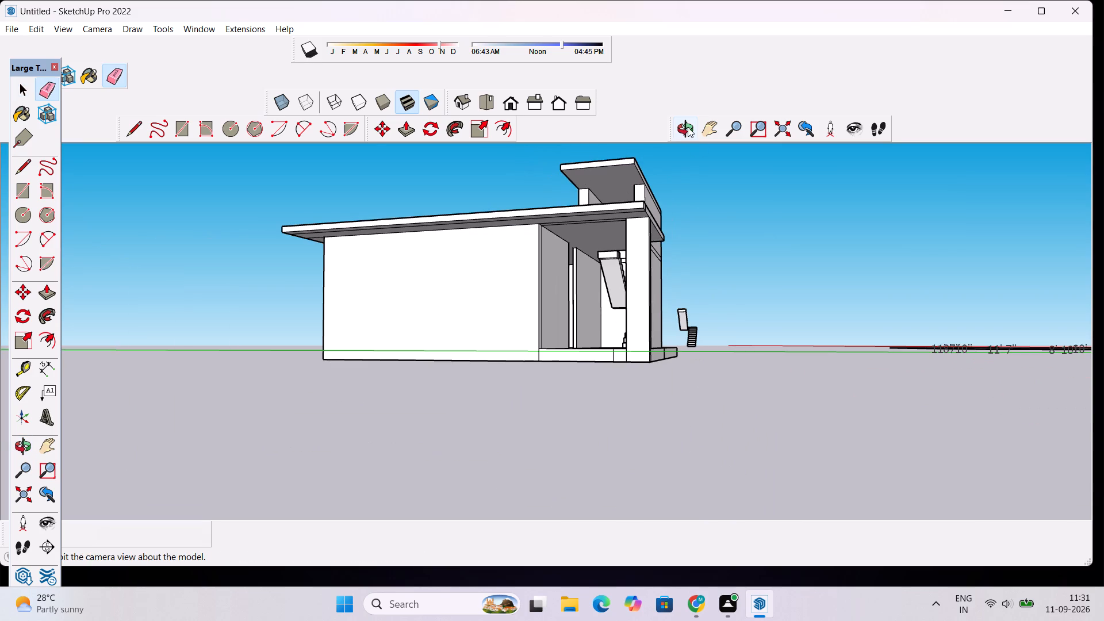
{"action": "left_click", "coordinate": [688, 127]}
{"action": "left_click_drag", "start_coordinate": [702, 171], "coordinate": [558, 366]}
{"action": "scroll", "coordinate": [549, 296], "scroll_direction": "up", "scroll_amount": 4}
{"action": "left_click_drag", "start_coordinate": [557, 276], "coordinate": [594, 224]}
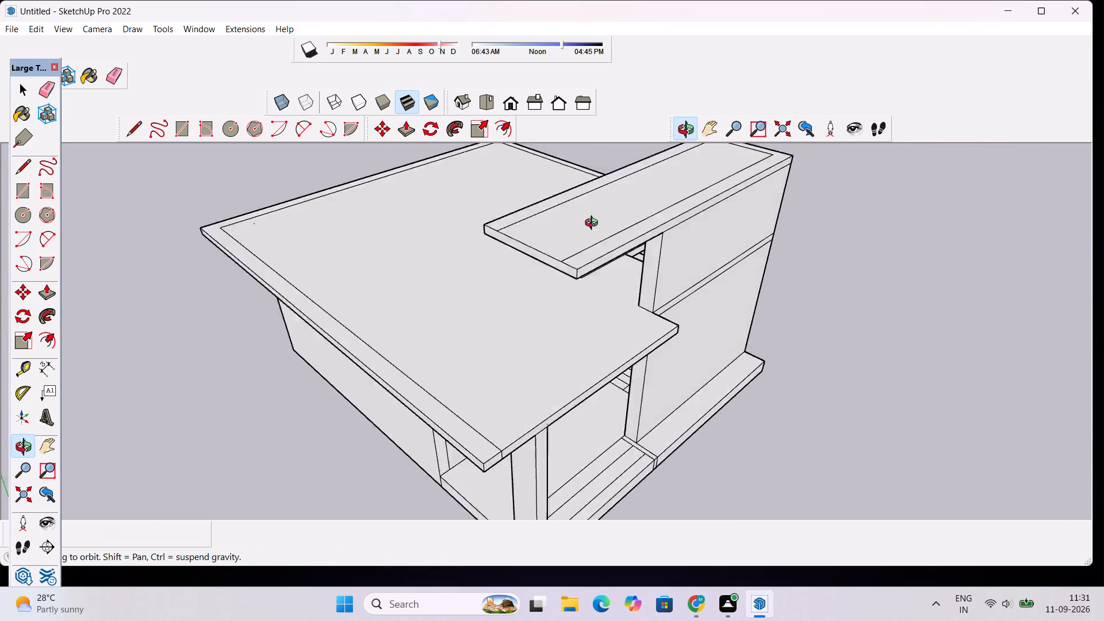
{"action": "left_click_drag", "start_coordinate": [594, 224], "coordinate": [670, 144]}
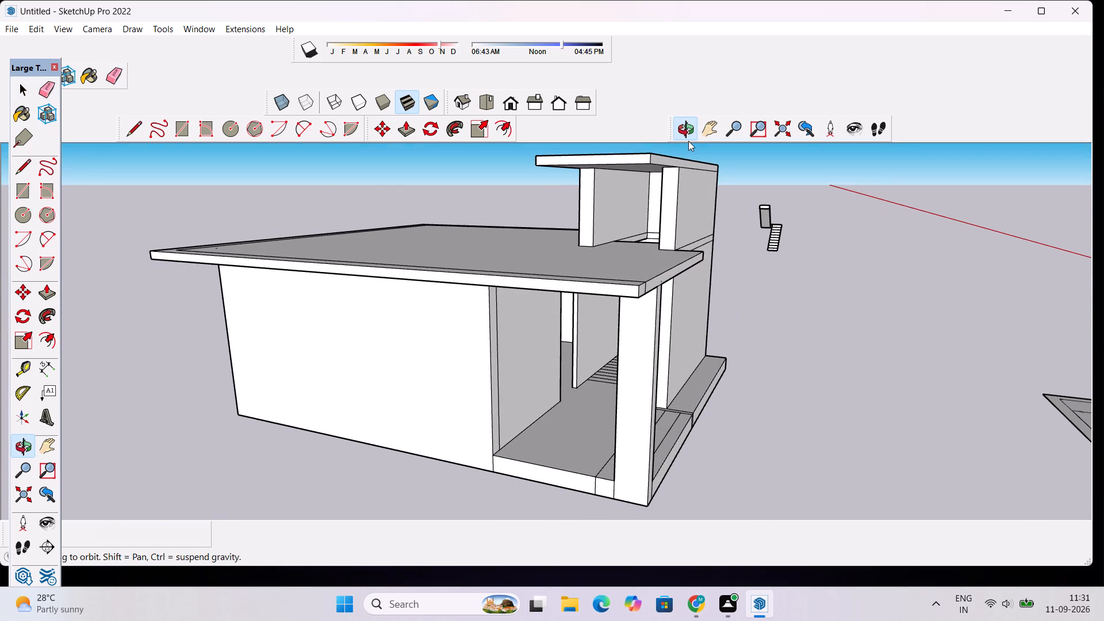
{"action": "scroll", "coordinate": [641, 225], "scroll_direction": "down", "scroll_amount": 10}
{"action": "scroll", "coordinate": [645, 190], "scroll_direction": "up", "scroll_amount": 12}
{"action": "left_click_drag", "start_coordinate": [638, 252], "coordinate": [636, 217]}
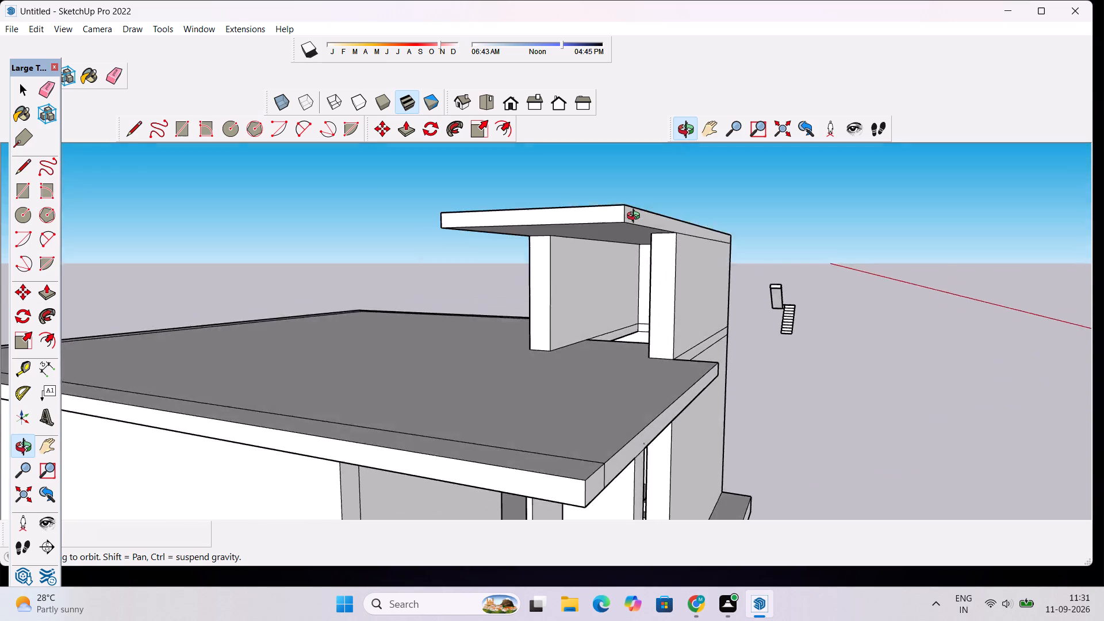
{"action": "left_click_drag", "start_coordinate": [636, 217], "coordinate": [618, 227]}
{"action": "left_click_drag", "start_coordinate": [619, 228], "coordinate": [624, 243]}
{"action": "left_click_drag", "start_coordinate": [624, 243], "coordinate": [626, 250]}
{"action": "key", "text": "space"}
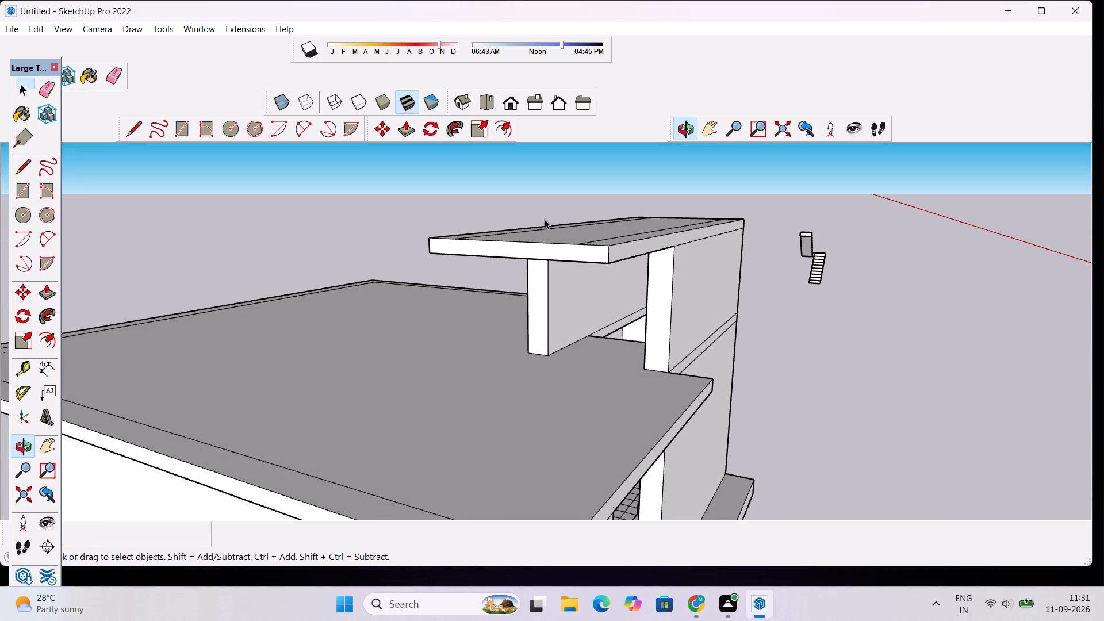
{"action": "left_click", "coordinate": [539, 229]}
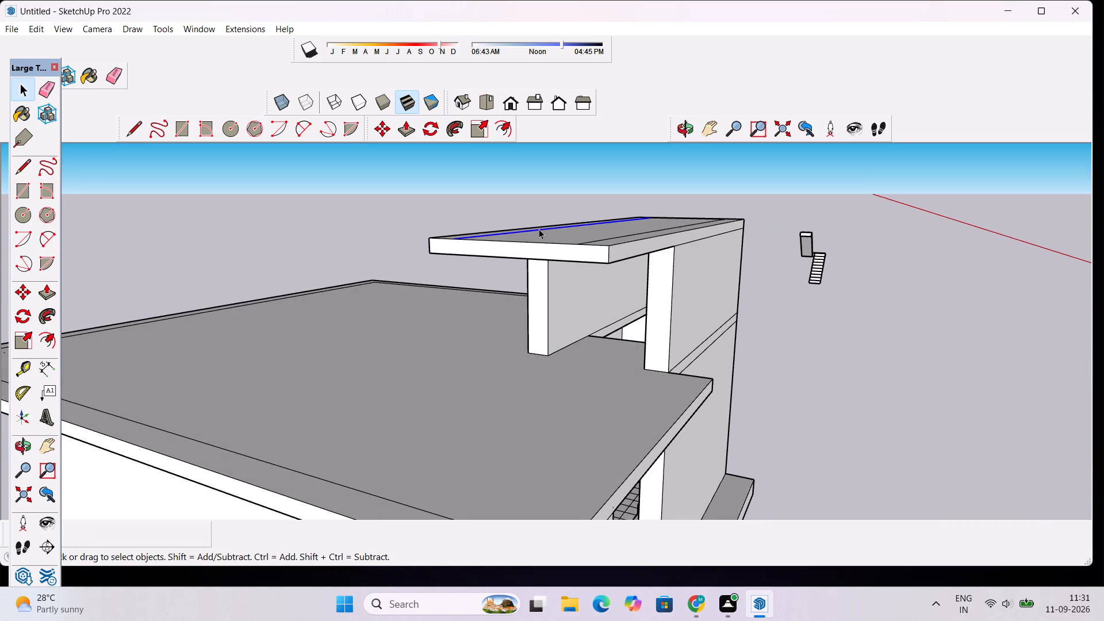
{"action": "key", "text": "Delete"}
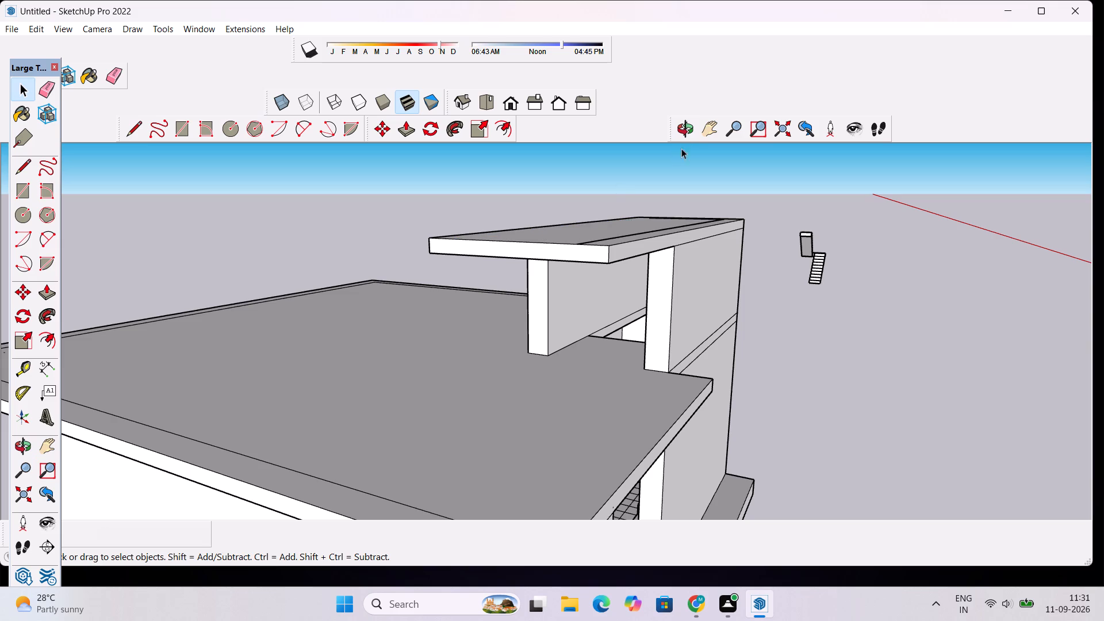
Erase the remaining seams on the slab's top face: the short one at the closed end and the long one along the outer wall.
{"action": "left_click", "coordinate": [688, 141]}
{"action": "left_click_drag", "start_coordinate": [654, 239], "coordinate": [657, 145]}
{"action": "left_click", "coordinate": [683, 125]}
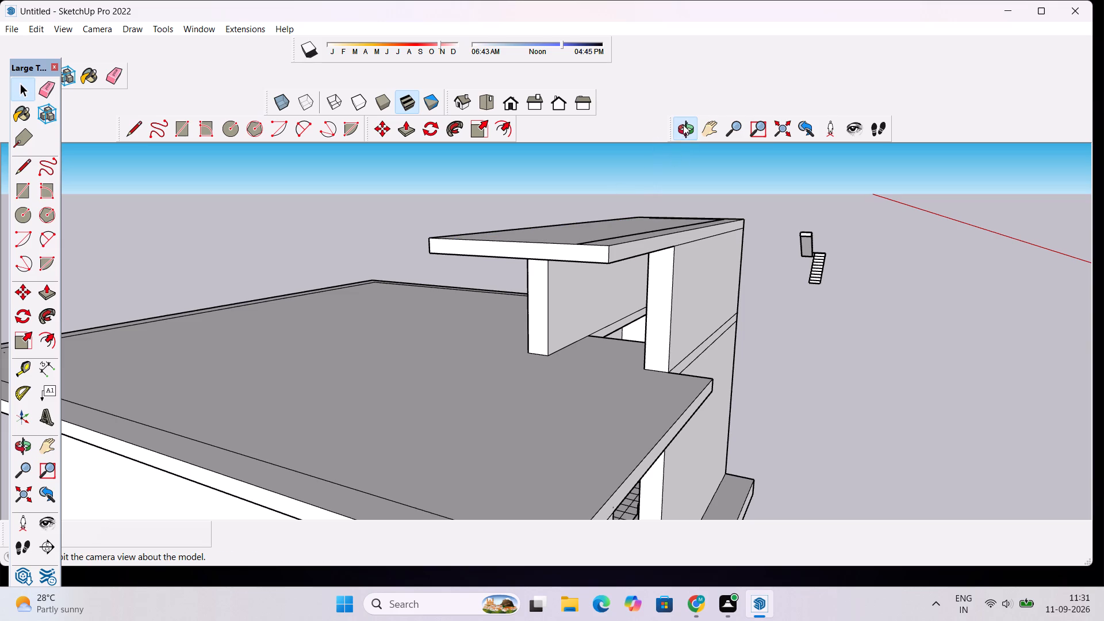
{"action": "left_click_drag", "start_coordinate": [643, 258], "coordinate": [382, 408]}
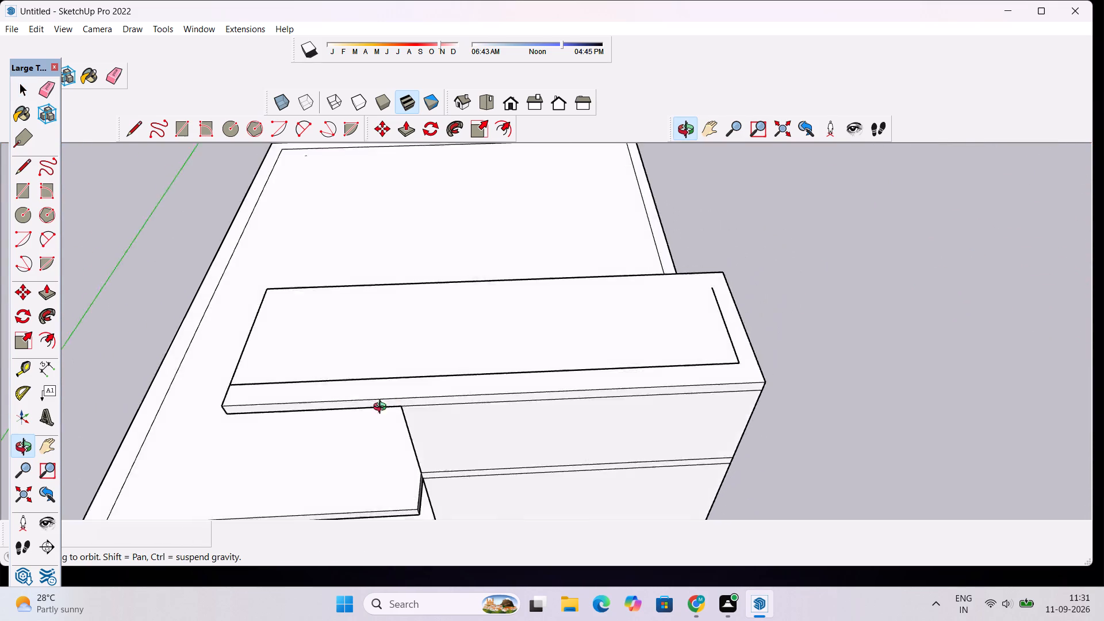
{"action": "left_click_drag", "start_coordinate": [382, 408], "coordinate": [313, 428]}
{"action": "key", "text": "e"}
{"action": "left_click_drag", "start_coordinate": [684, 367], "coordinate": [645, 419]}
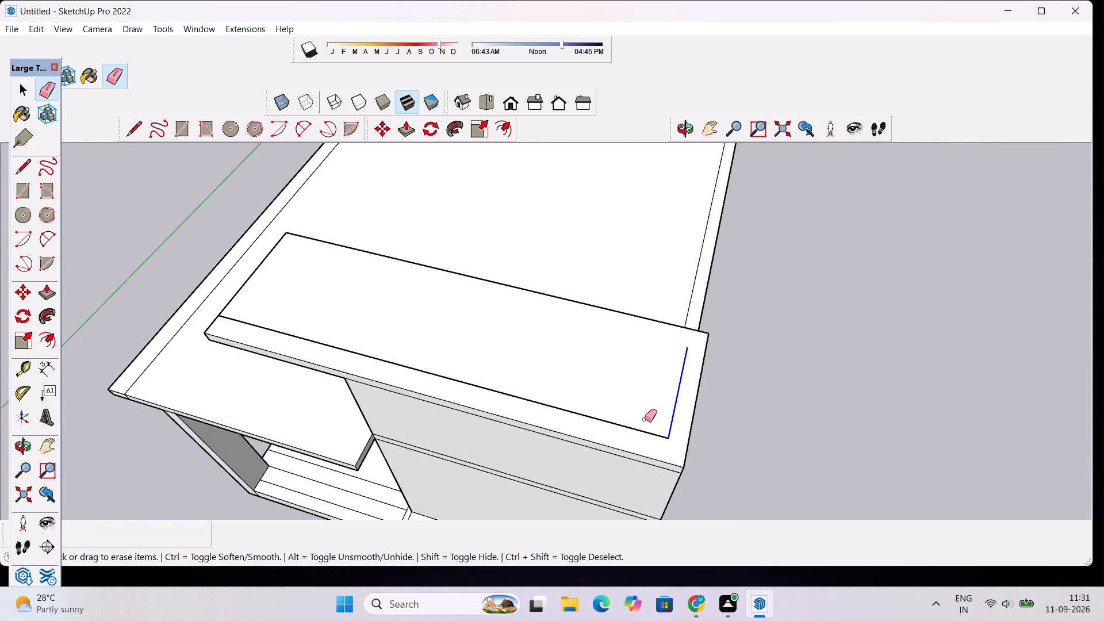
{"action": "left_click_drag", "start_coordinate": [645, 419], "coordinate": [638, 434]}
{"action": "left_click_drag", "start_coordinate": [461, 351], "coordinate": [434, 372]}
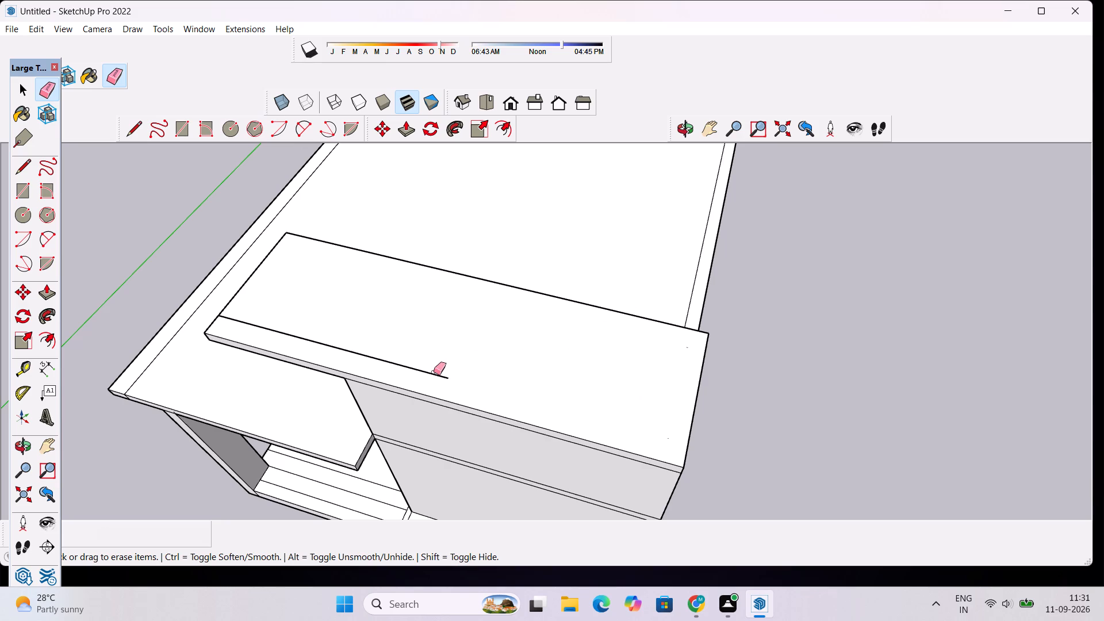
{"action": "left_click", "coordinate": [431, 382]}
{"action": "left_click_drag", "start_coordinate": [431, 375], "coordinate": [434, 370]}
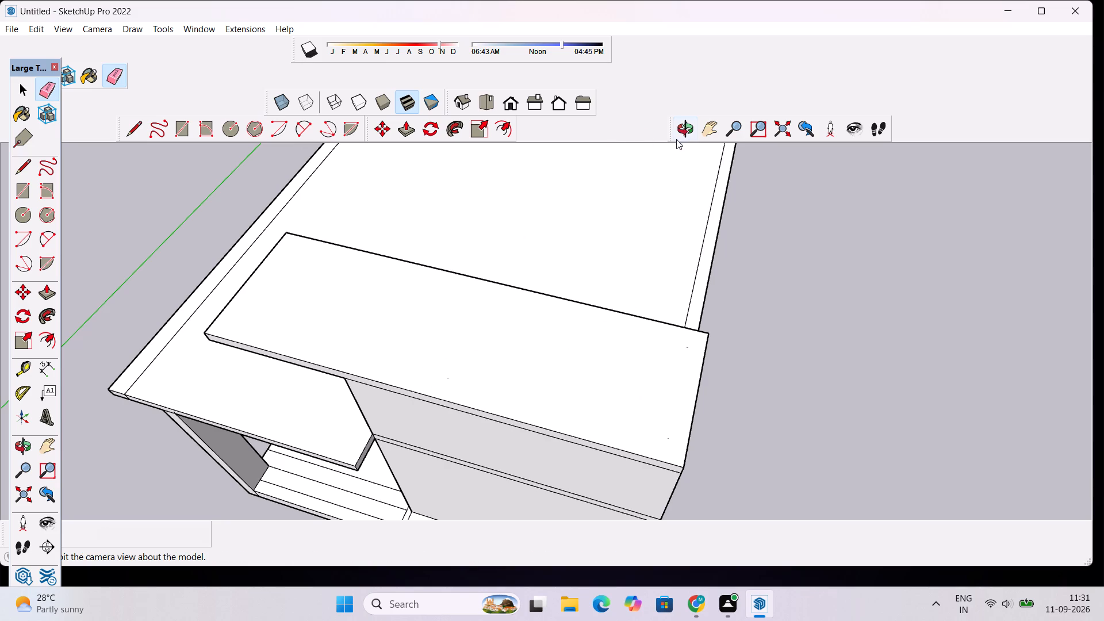
Examine the extended stair-enclosure slab and the whole house from the side, below and farther away.
{"action": "left_click", "coordinate": [681, 132]}
{"action": "left_click_drag", "start_coordinate": [509, 386], "coordinate": [720, 285]}
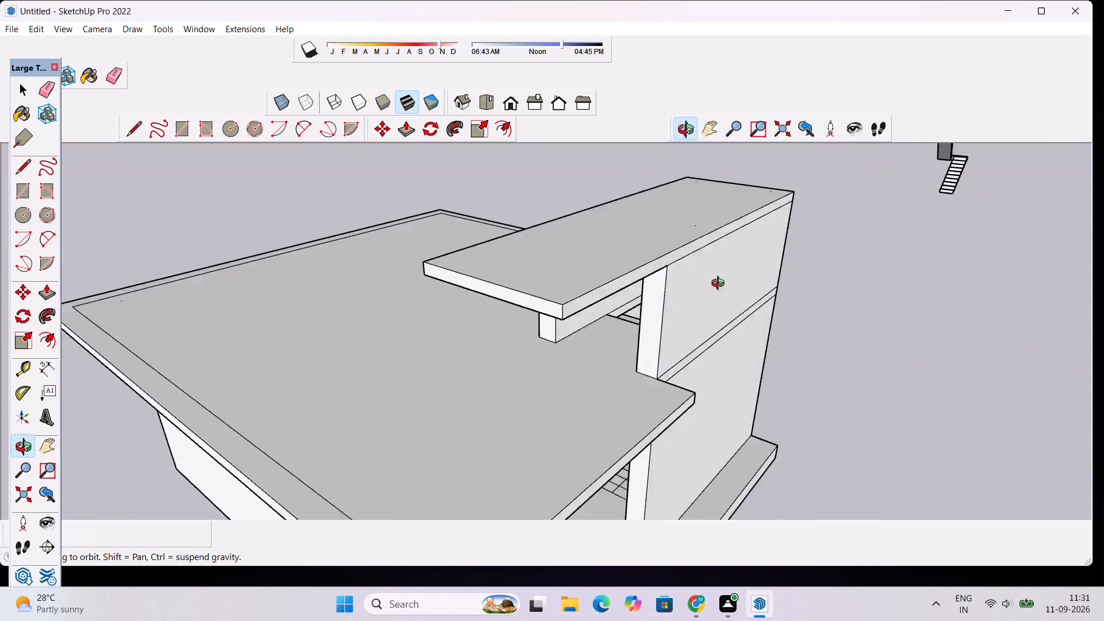
{"action": "left_click_drag", "start_coordinate": [720, 285], "coordinate": [659, 295]}
{"action": "scroll", "coordinate": [637, 320], "scroll_direction": "down", "scroll_amount": 4}
{"action": "left_click_drag", "start_coordinate": [561, 394], "coordinate": [539, 278]}
{"action": "scroll", "coordinate": [539, 278], "scroll_direction": "down", "scroll_amount": 4}
{"action": "left_click_drag", "start_coordinate": [603, 310], "coordinate": [581, 315]}
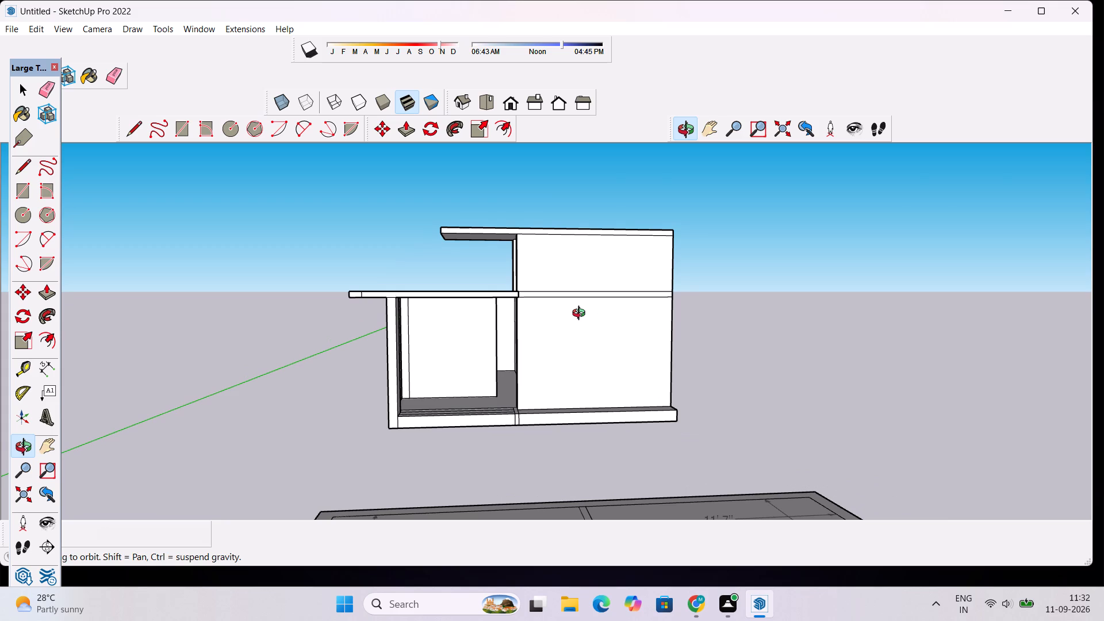
{"action": "left_click_drag", "start_coordinate": [473, 269], "coordinate": [485, 219]}
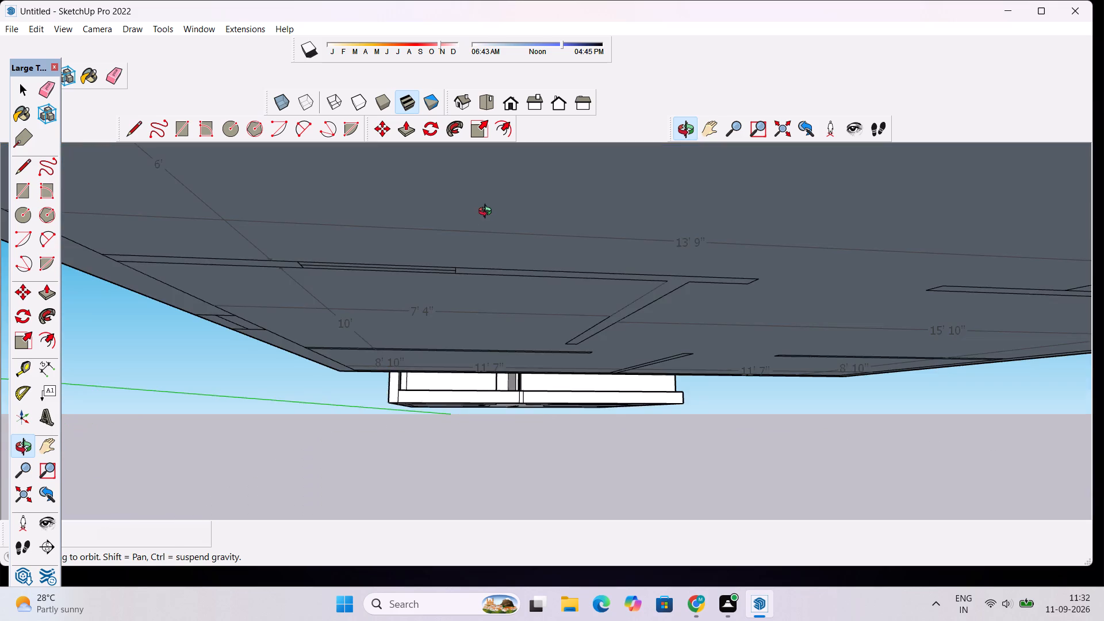
{"action": "left_click_drag", "start_coordinate": [489, 233], "coordinate": [482, 331]}
{"action": "scroll", "coordinate": [482, 305], "scroll_direction": "down", "scroll_amount": 20}
{"action": "scroll", "coordinate": [482, 305], "scroll_direction": "down", "scroll_amount": 4}
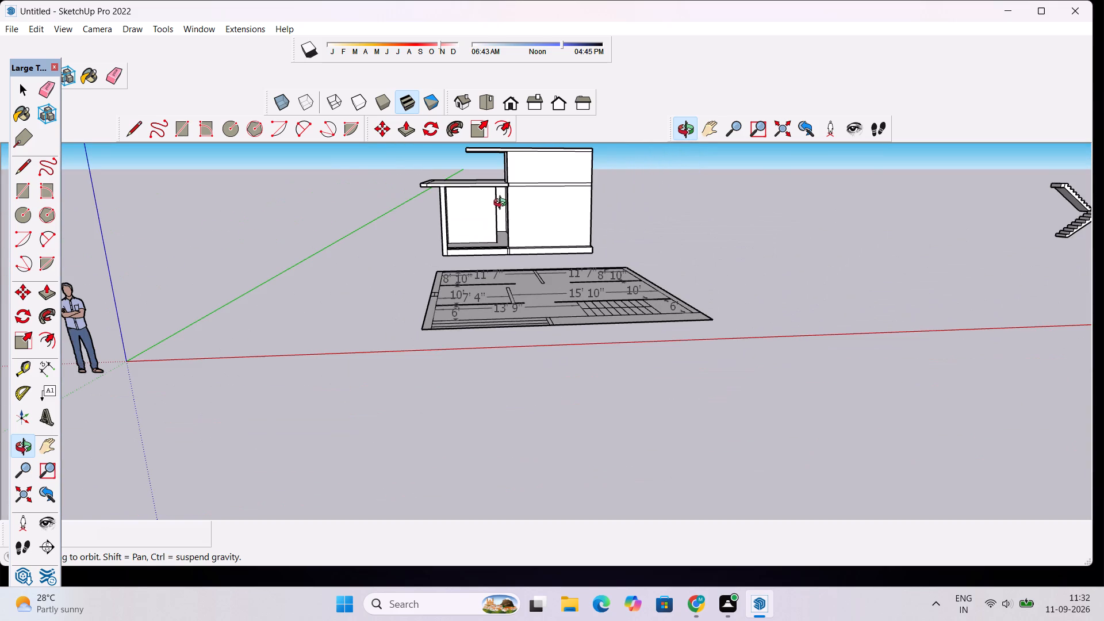
Draw a circle with a radius of about 1' 9" on top of the stair-enclosure slab, near its overhanging end.
{"action": "scroll", "coordinate": [503, 156], "scroll_direction": "up", "scroll_amount": 10}
{"action": "left_click_drag", "start_coordinate": [513, 201], "coordinate": [497, 323]}
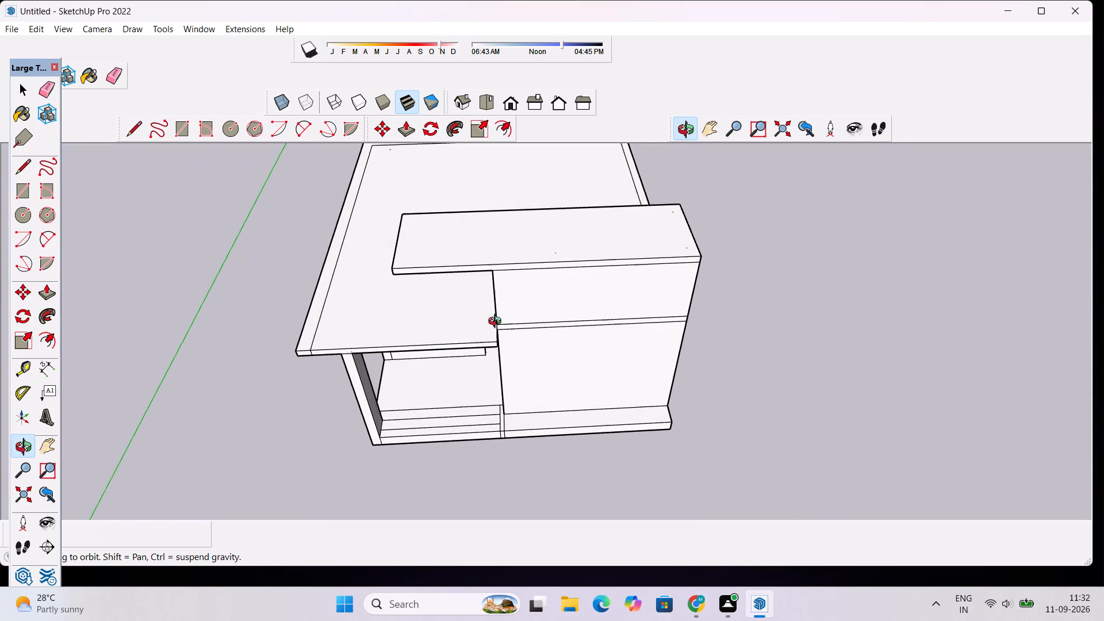
{"action": "scroll", "coordinate": [470, 255], "scroll_direction": "up", "scroll_amount": 7}
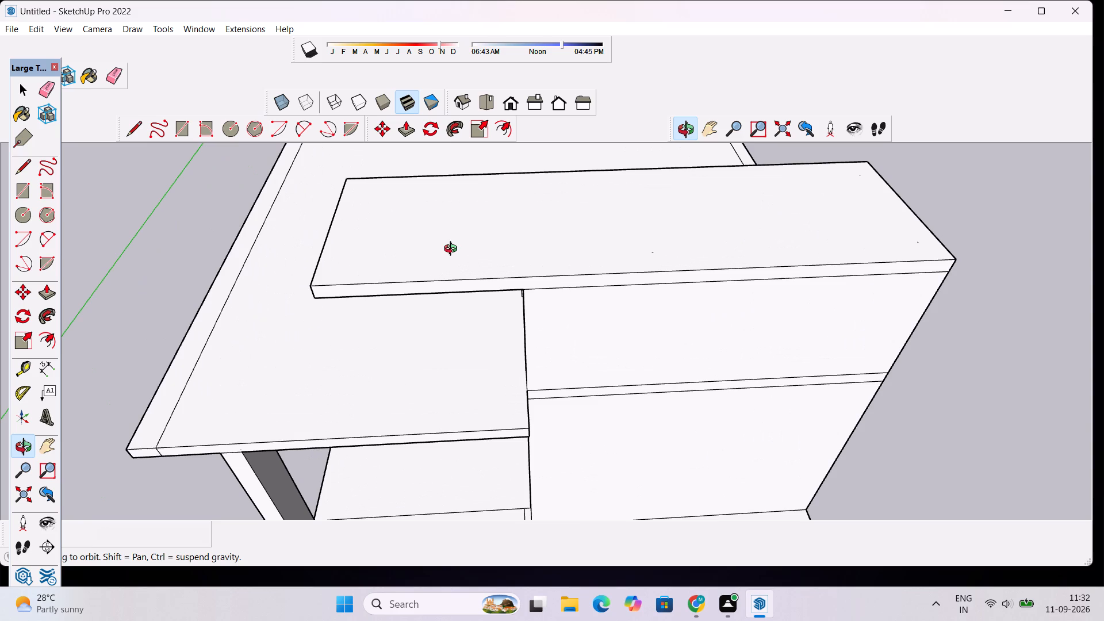
{"action": "key", "text": "c"}
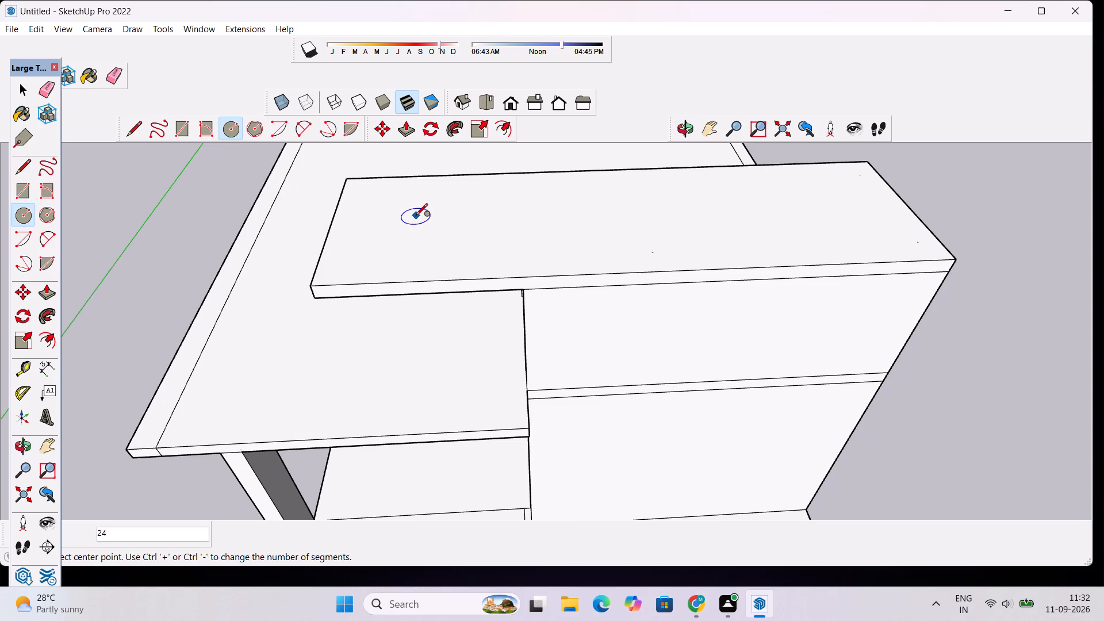
{"action": "left_click", "coordinate": [416, 216]}
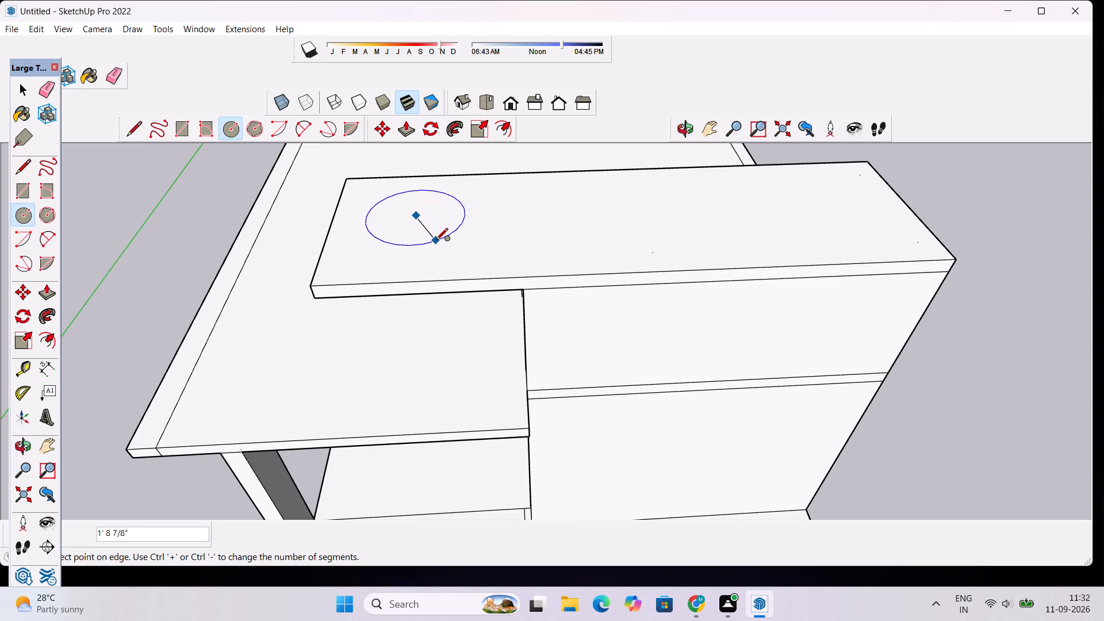
{"action": "left_click", "coordinate": [436, 241]}
{"action": "key", "text": "space"}
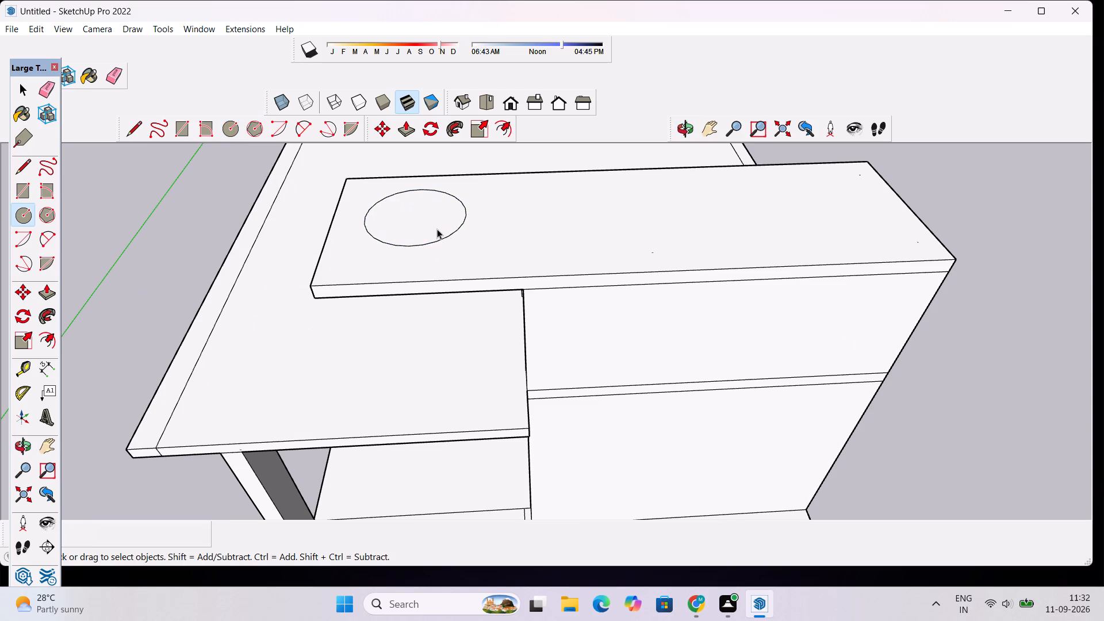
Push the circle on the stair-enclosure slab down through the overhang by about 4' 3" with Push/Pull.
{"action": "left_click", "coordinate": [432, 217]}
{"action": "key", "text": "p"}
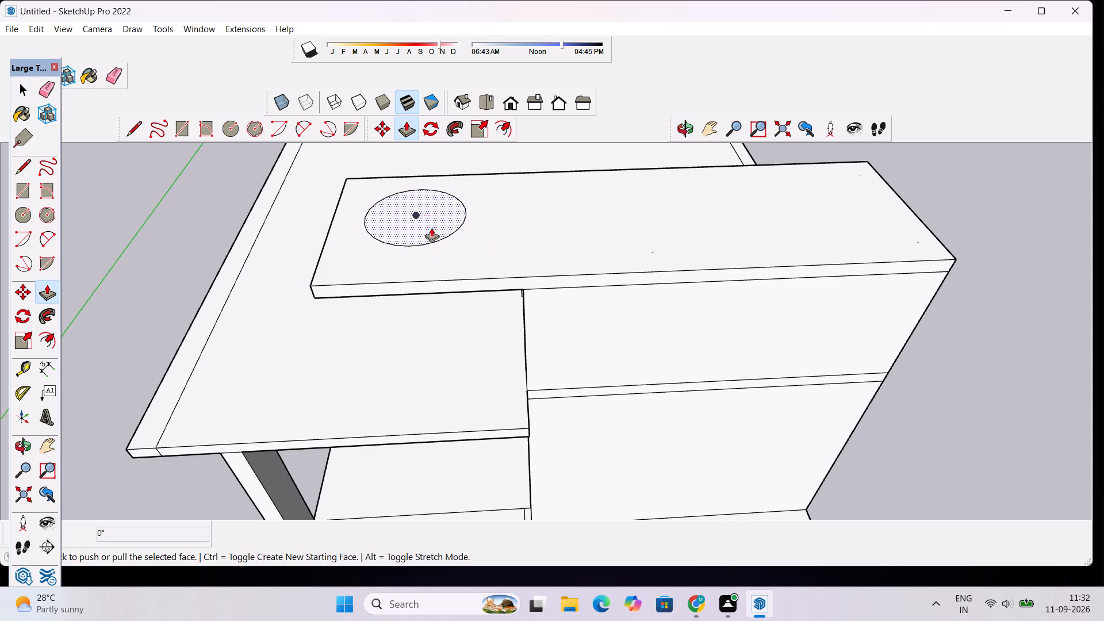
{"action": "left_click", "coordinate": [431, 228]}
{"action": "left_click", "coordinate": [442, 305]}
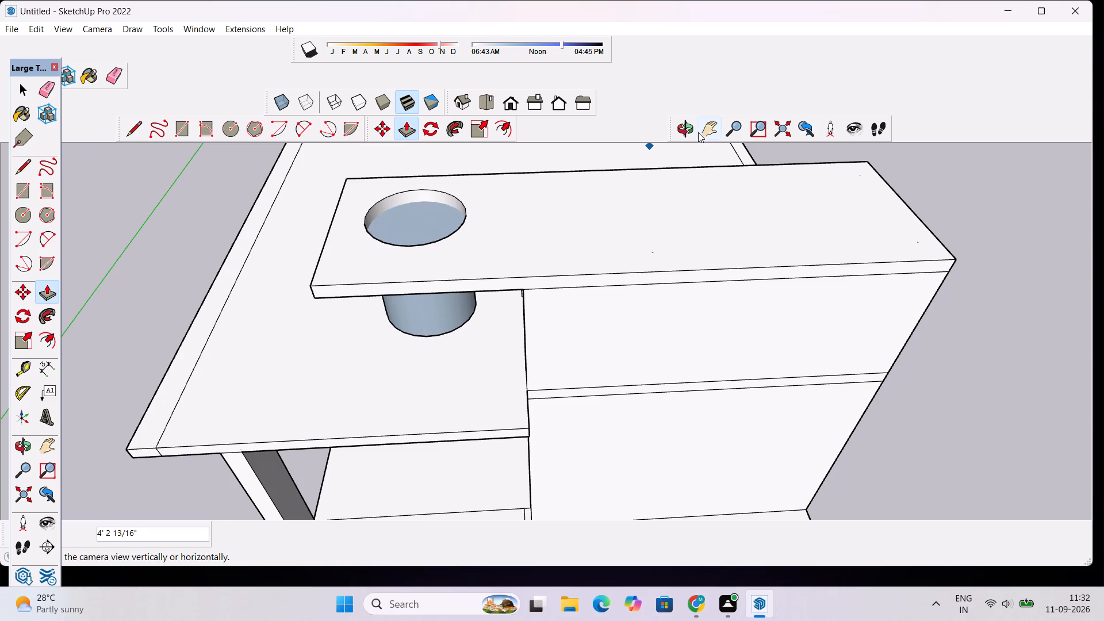
Examine the pushed-down cylinder from above, from the side and close up at its rim.
{"action": "left_click", "coordinate": [687, 132]}
{"action": "left_click_drag", "start_coordinate": [492, 240], "coordinate": [491, 317]}
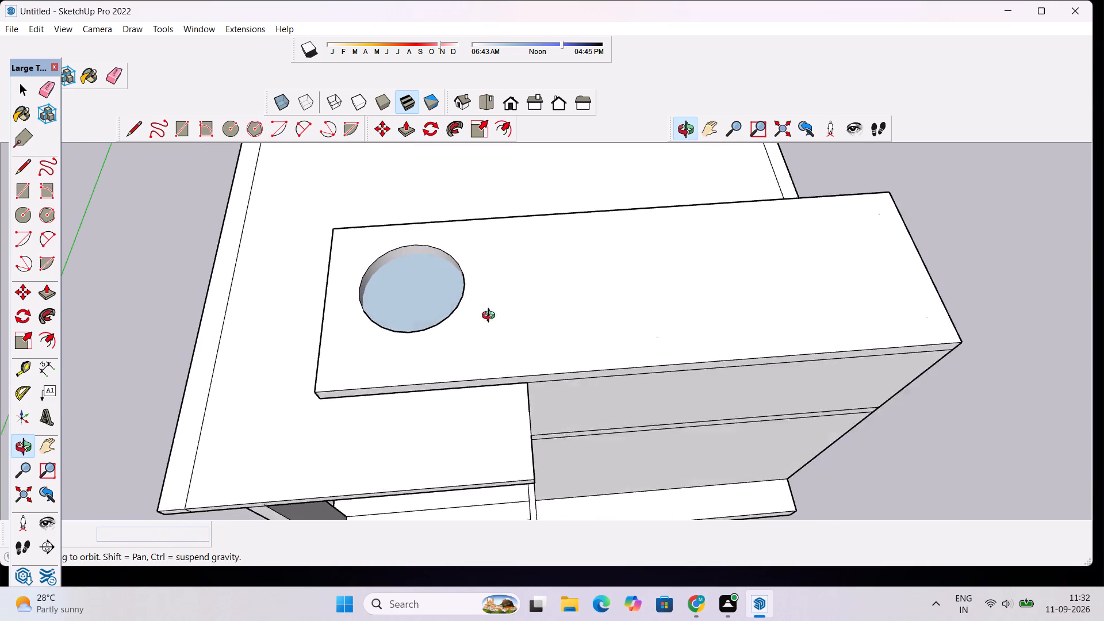
{"action": "left_click_drag", "start_coordinate": [491, 317], "coordinate": [481, 338]}
{"action": "scroll", "coordinate": [361, 326], "scroll_direction": "up", "scroll_amount": 6}
{"action": "left_click_drag", "start_coordinate": [315, 320], "coordinate": [384, 278]}
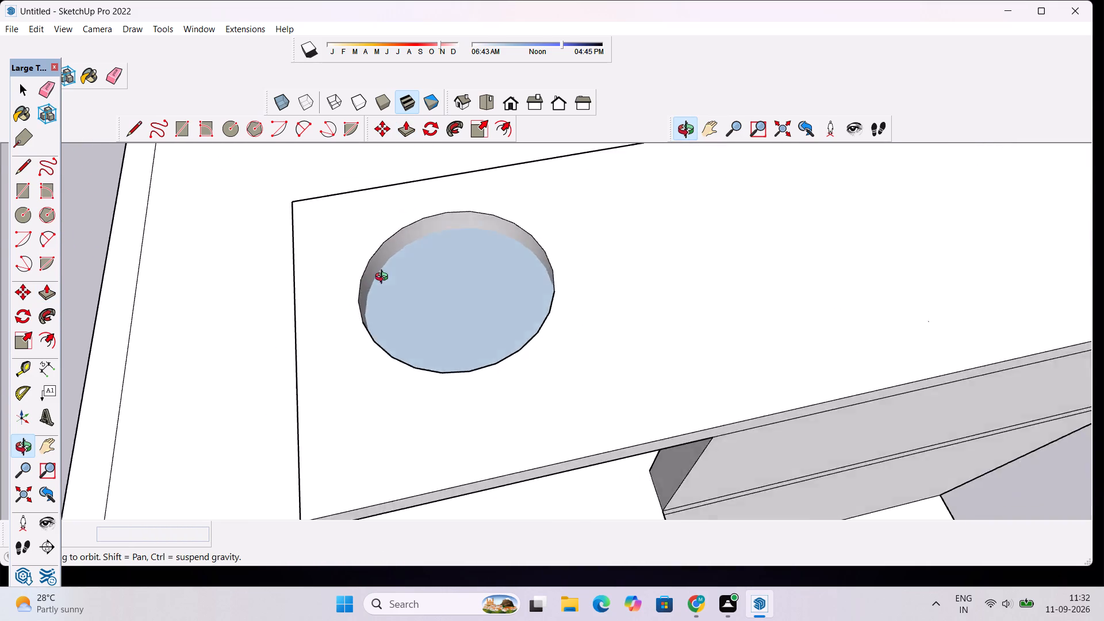
{"action": "left_click_drag", "start_coordinate": [384, 278], "coordinate": [696, 115]}
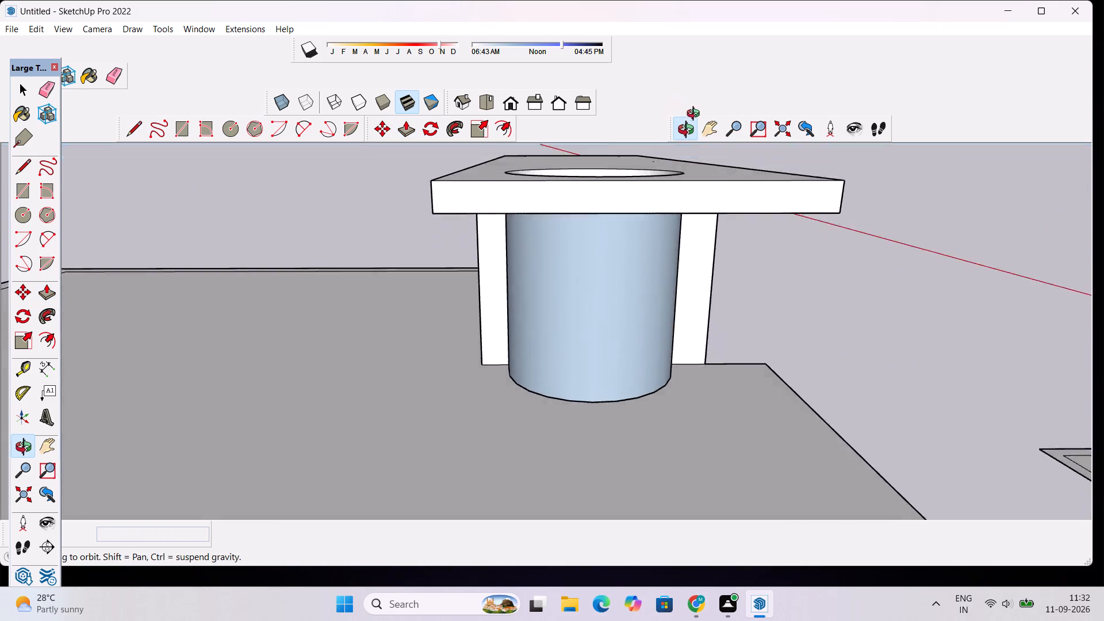
{"action": "left_click_drag", "start_coordinate": [696, 115], "coordinate": [586, 246]}
{"action": "scroll", "coordinate": [560, 267], "scroll_direction": "up", "scroll_amount": 3}
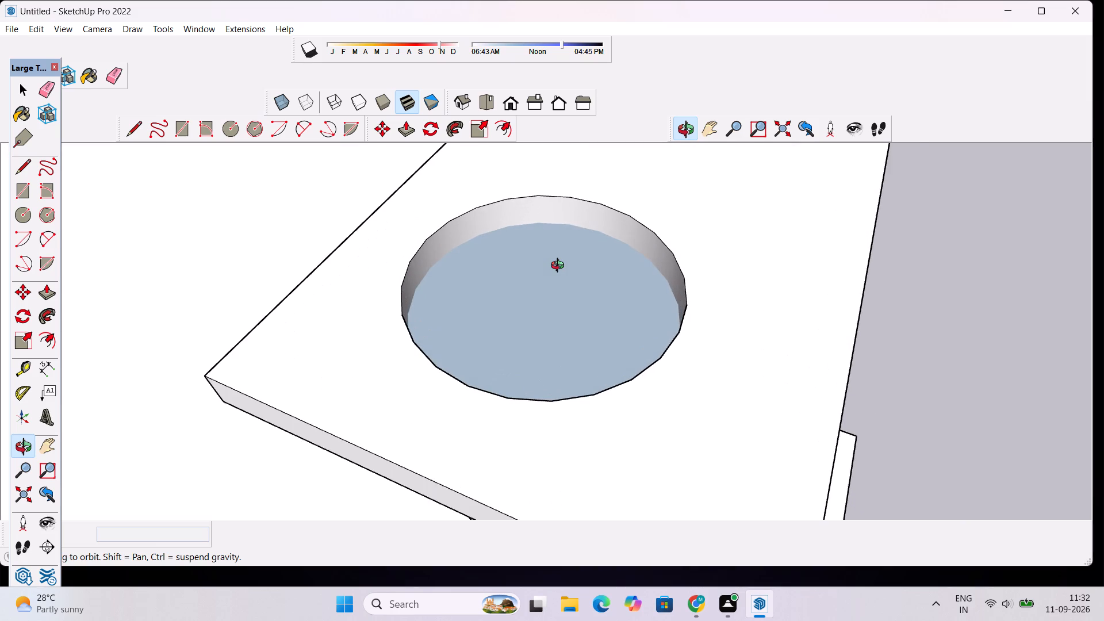
{"action": "scroll", "coordinate": [560, 267], "scroll_direction": "up", "scroll_amount": 1}
{"action": "scroll", "coordinate": [532, 279], "scroll_direction": "down", "scroll_amount": 4}
{"action": "left_click_drag", "start_coordinate": [569, 251], "coordinate": [408, 327]}
{"action": "left_click_drag", "start_coordinate": [474, 325], "coordinate": [419, 344]}
{"action": "scroll", "coordinate": [418, 344], "scroll_direction": "up", "scroll_amount": 1}
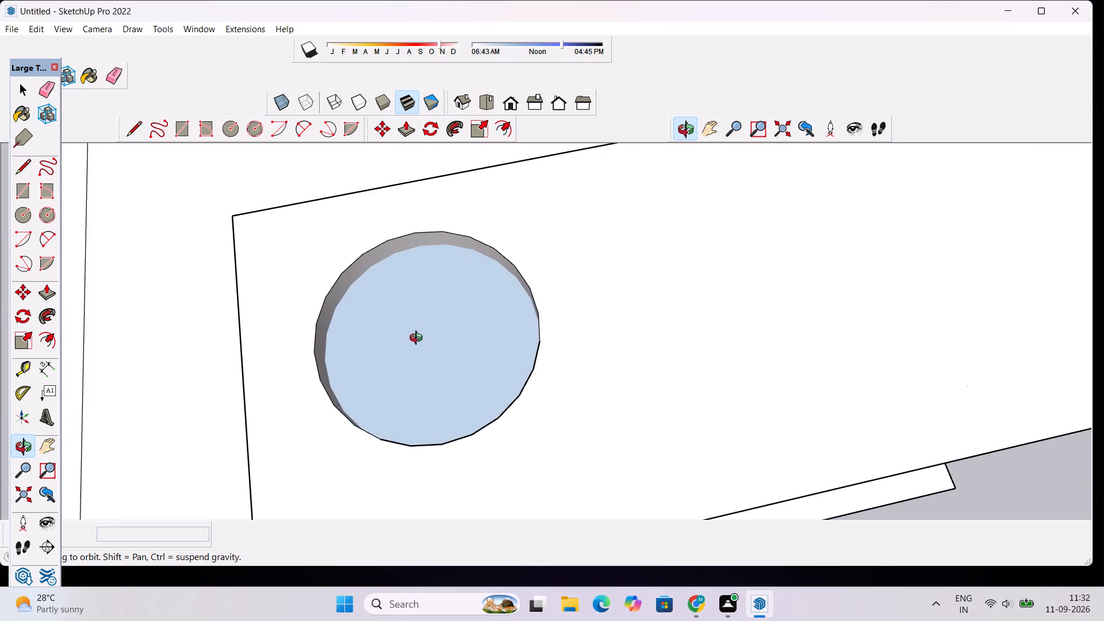
{"action": "left_click_drag", "start_coordinate": [420, 338], "coordinate": [375, 349]}
Show Tray 1 with the Entity Info and Materials sections.
{"action": "key", "text": "space"}
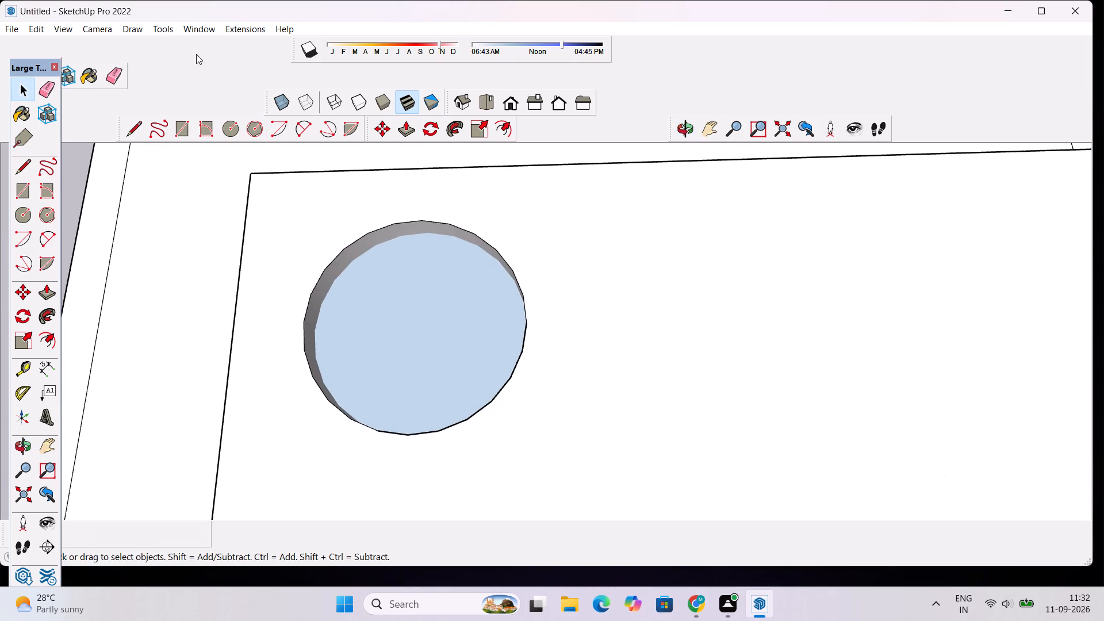
{"action": "left_click", "coordinate": [198, 33]}
{"action": "left_click", "coordinate": [244, 62]}
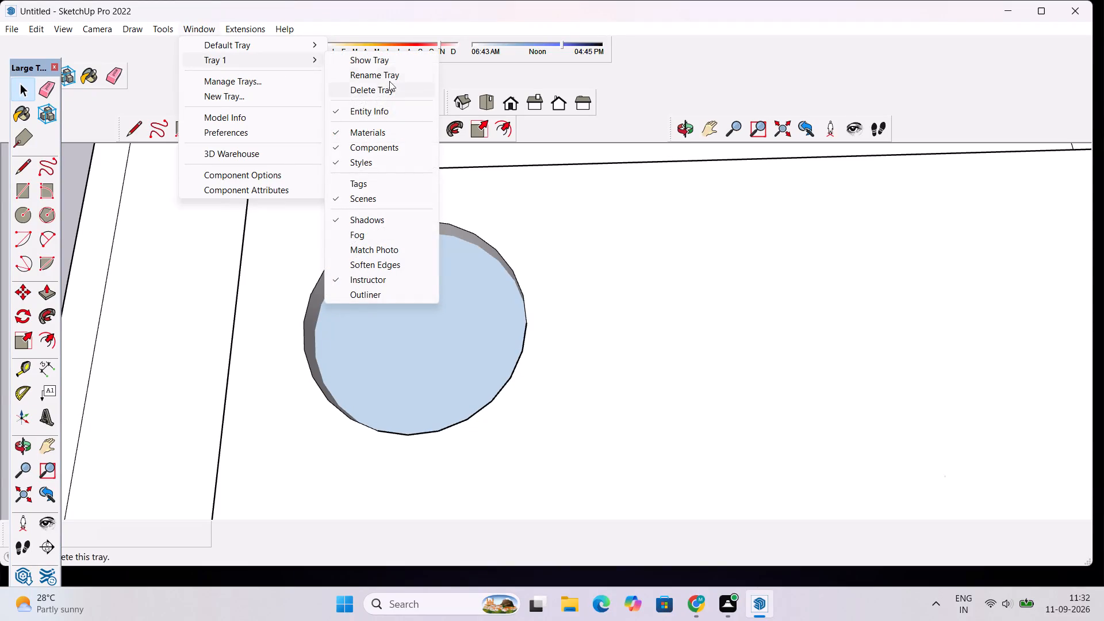
{"action": "left_click", "coordinate": [386, 61]}
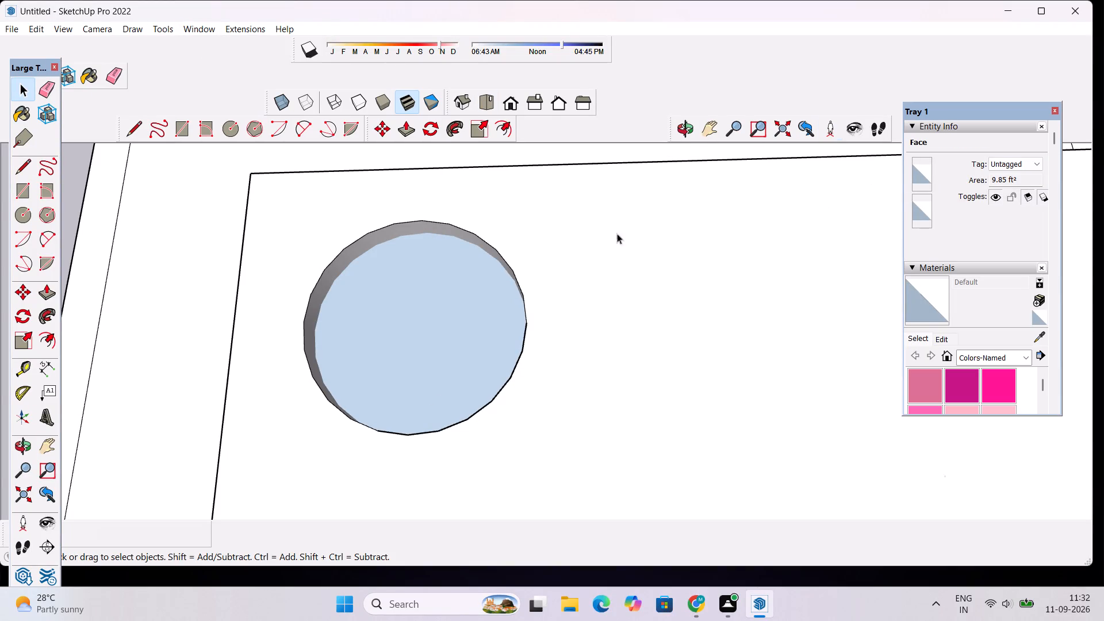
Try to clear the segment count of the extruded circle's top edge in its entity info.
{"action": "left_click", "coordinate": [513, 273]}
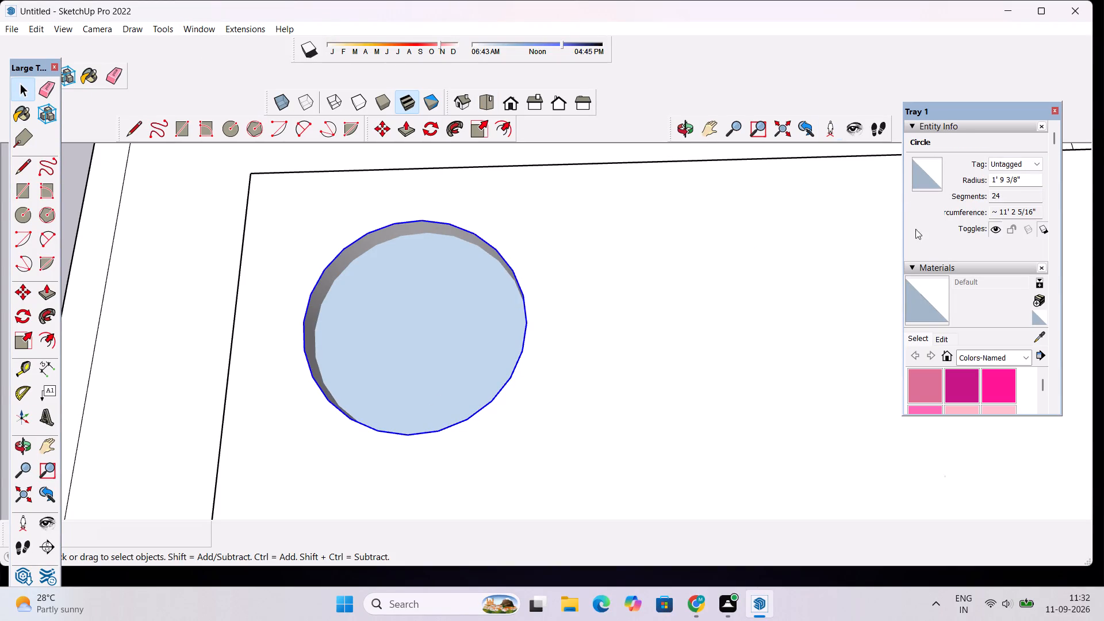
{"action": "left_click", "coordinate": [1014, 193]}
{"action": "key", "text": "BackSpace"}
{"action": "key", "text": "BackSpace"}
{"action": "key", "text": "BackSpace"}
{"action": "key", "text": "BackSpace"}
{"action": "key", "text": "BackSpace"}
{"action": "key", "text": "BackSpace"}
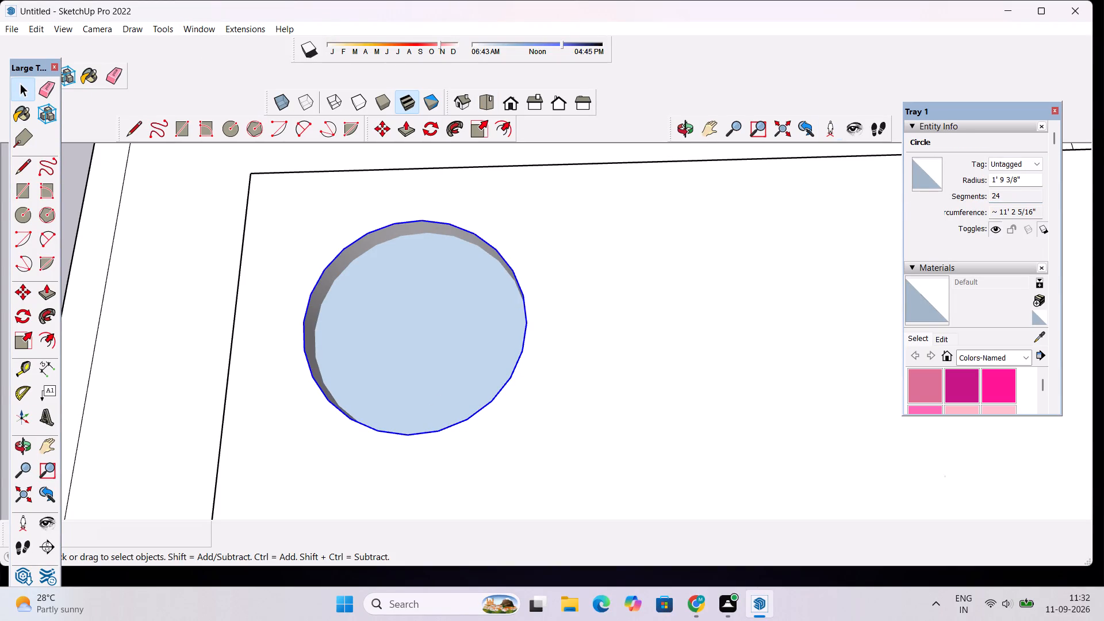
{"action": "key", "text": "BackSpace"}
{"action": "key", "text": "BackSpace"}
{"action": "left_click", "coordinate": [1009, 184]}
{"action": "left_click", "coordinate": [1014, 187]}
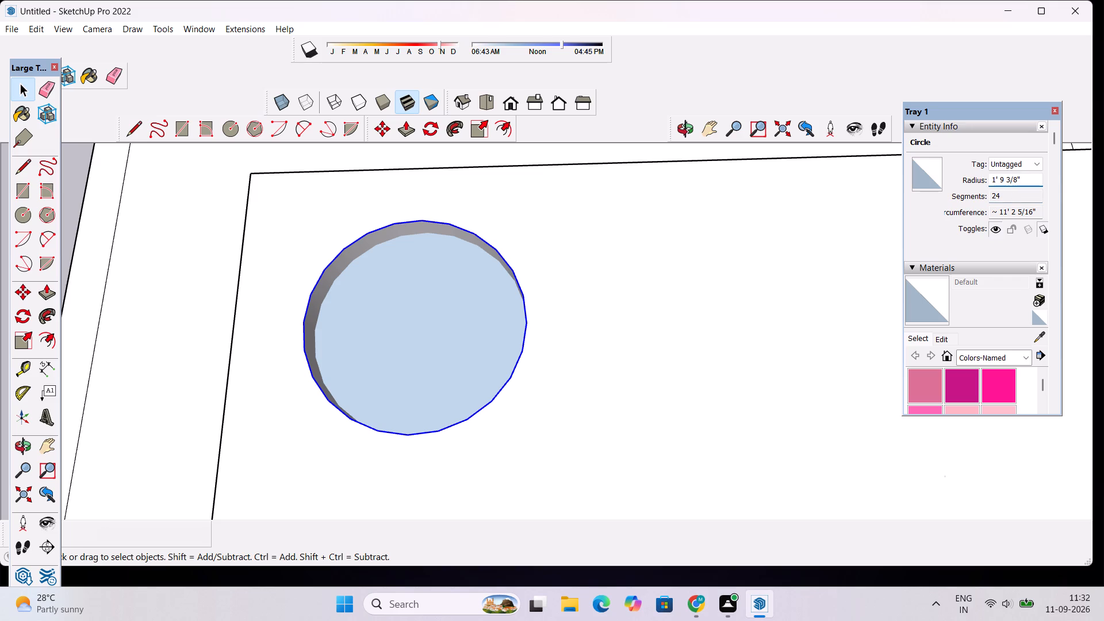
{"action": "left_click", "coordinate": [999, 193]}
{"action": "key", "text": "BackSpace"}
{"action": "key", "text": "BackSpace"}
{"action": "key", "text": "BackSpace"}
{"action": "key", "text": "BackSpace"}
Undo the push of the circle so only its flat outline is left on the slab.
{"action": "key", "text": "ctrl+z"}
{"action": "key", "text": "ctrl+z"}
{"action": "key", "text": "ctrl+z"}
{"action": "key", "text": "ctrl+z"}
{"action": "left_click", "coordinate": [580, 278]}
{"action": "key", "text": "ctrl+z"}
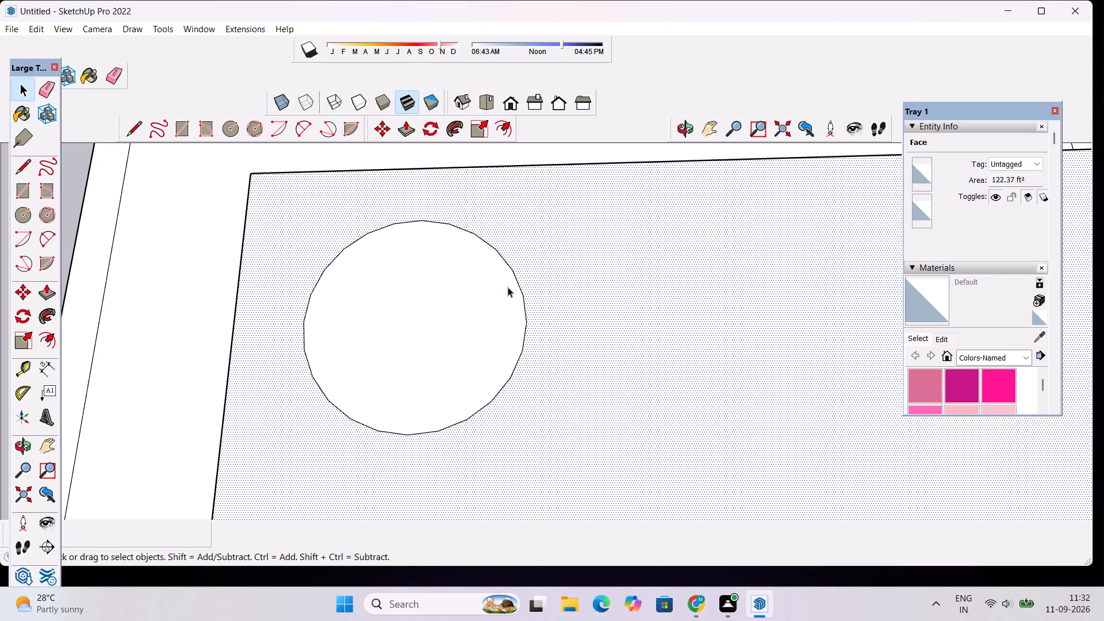
Set the segment count of the circle on the stair-enclosure slab to 60.
{"action": "left_click", "coordinate": [518, 282]}
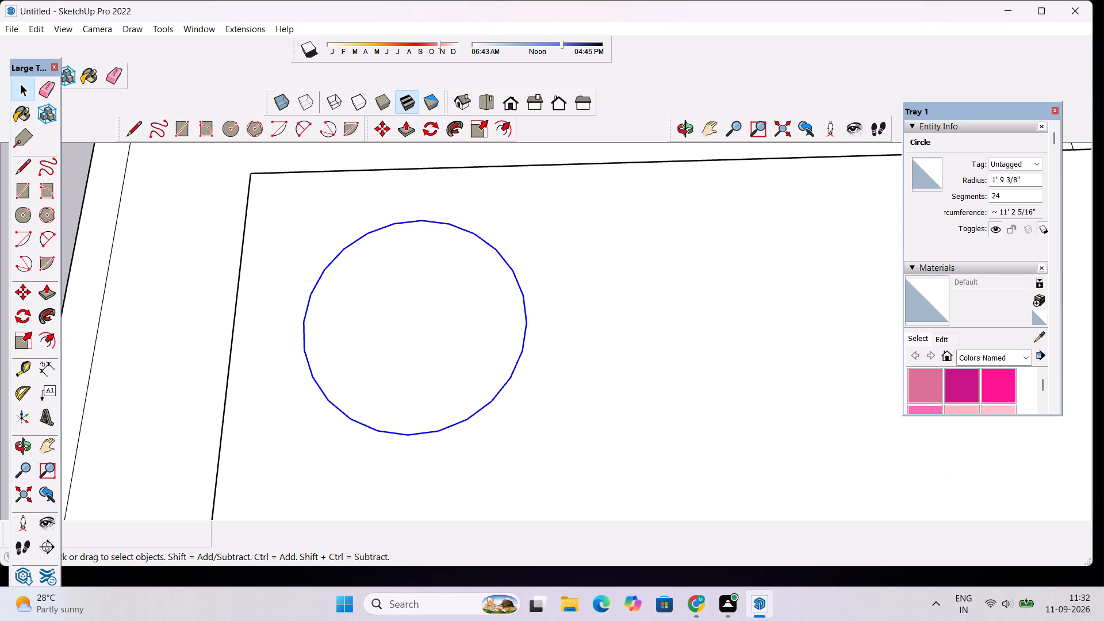
{"action": "left_click", "coordinate": [1000, 192]}
{"action": "key", "text": "BackSpace"}
{"action": "key", "text": "BackSpace"}
{"action": "key", "text": "BackSpace"}
{"action": "key", "text": "BackSpace"}
{"action": "key", "text": "BackSpace"}
{"action": "key", "text": "BackSpace"}
{"action": "key", "text": "BackSpace"}
{"action": "key", "text": "BackSpace"}
{"action": "key", "text": "BackSpace"}
{"action": "key", "text": "BackSpace"}
{"action": "key", "text": "BackSpace"}
{"action": "key", "text": "BackSpace"}
{"action": "key", "text": "BackSpace"}
{"action": "key", "text": "BackSpace"}
{"action": "key", "text": "BackSpace"}
{"action": "type", "text": "60"}
{"action": "key", "text": "Return"}
Push the smoothed circle down through the stair-enclosure slab by about 4' 7" with Push/Pull.
{"action": "left_click", "coordinate": [500, 322]}
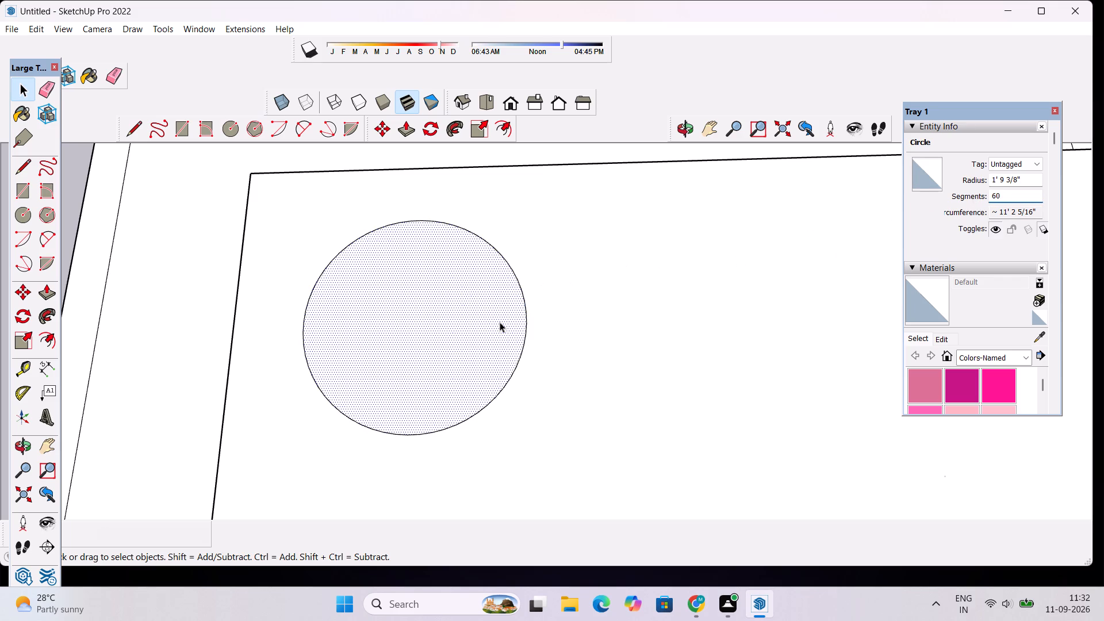
{"action": "key", "text": "p"}
{"action": "left_click", "coordinate": [500, 322]}
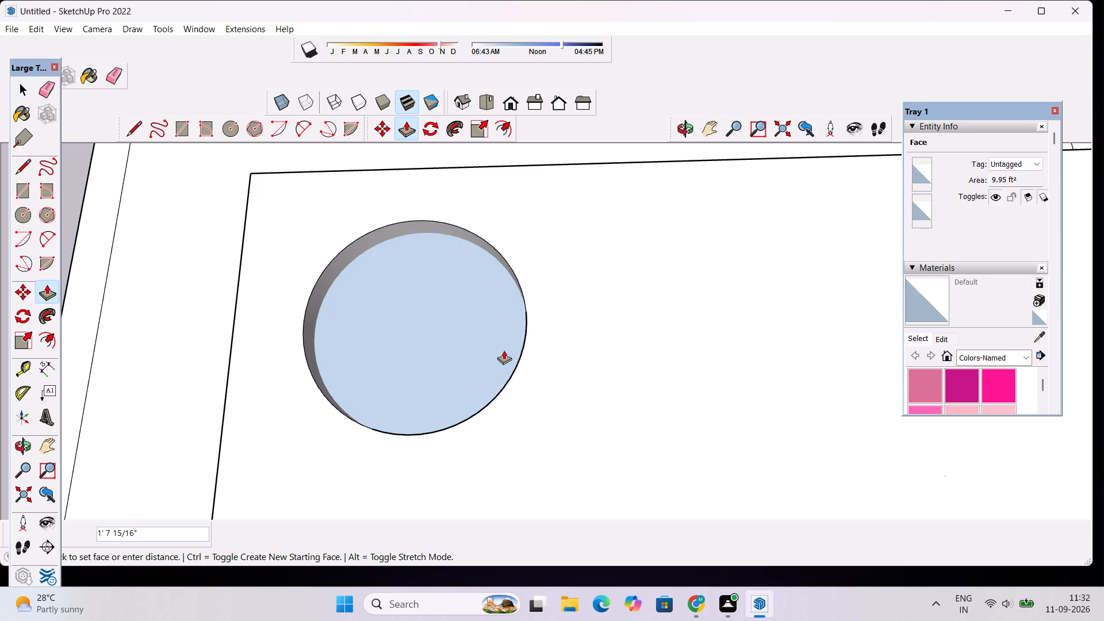
{"action": "left_click", "coordinate": [509, 379]}
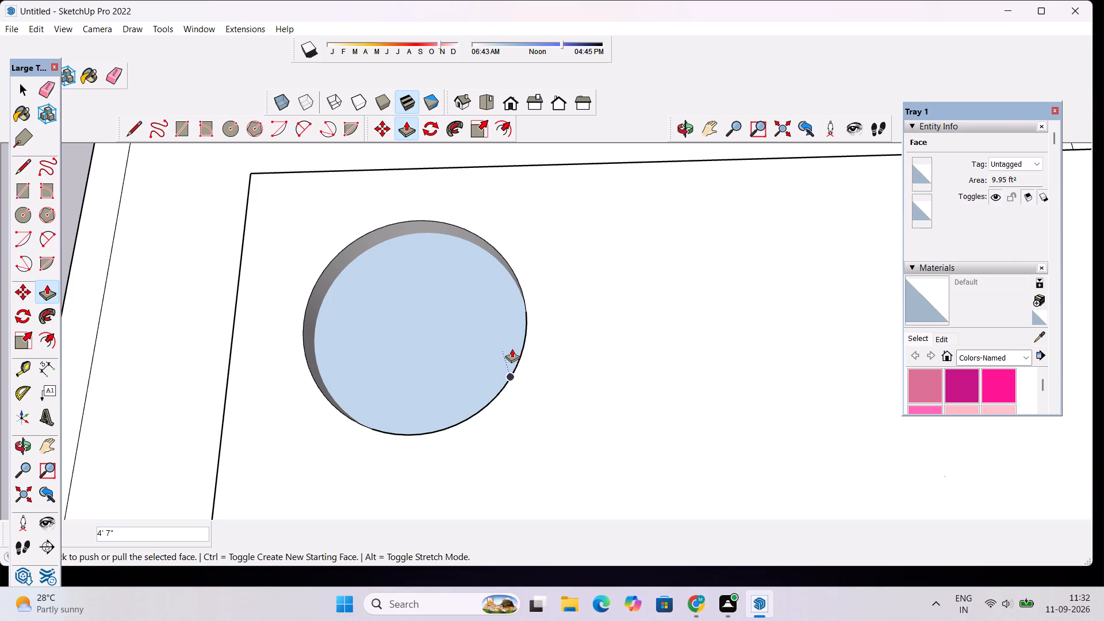
{"action": "key", "text": "space"}
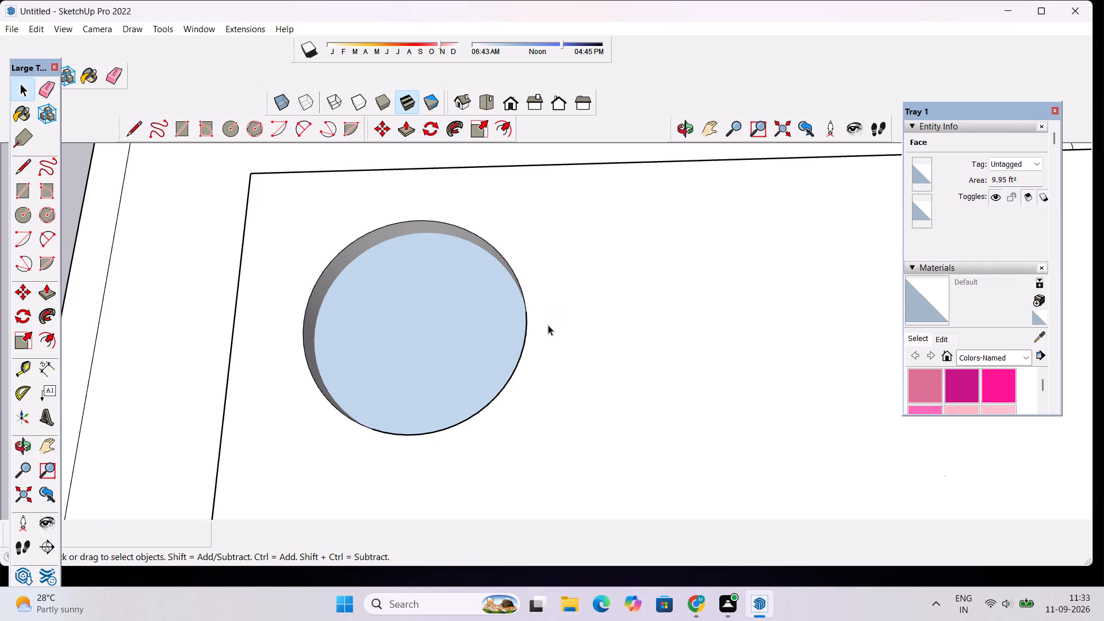
Examine the smooth cylinder and the whole house from above, at a distance and close up.
{"action": "scroll", "coordinate": [548, 325], "scroll_direction": "down", "scroll_amount": 5}
{"action": "left_click", "coordinate": [690, 137]}
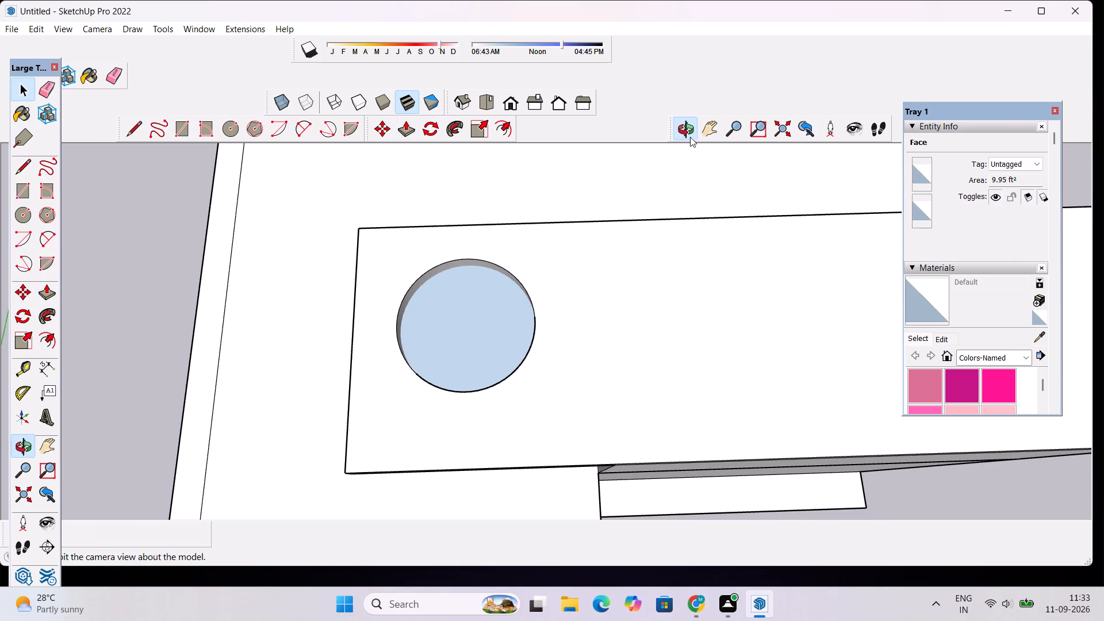
{"action": "left_click_drag", "start_coordinate": [615, 423], "coordinate": [536, 376]}
{"action": "scroll", "coordinate": [536, 404], "scroll_direction": "down", "scroll_amount": 7}
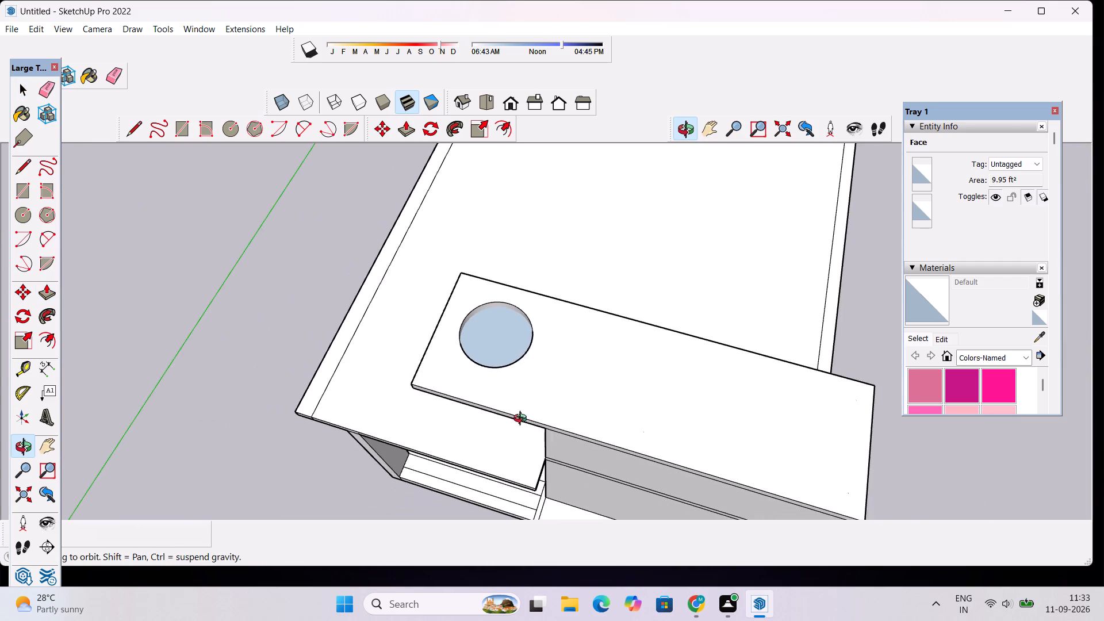
{"action": "left_click_drag", "start_coordinate": [393, 431], "coordinate": [491, 413]}
{"action": "scroll", "coordinate": [554, 303], "scroll_direction": "down", "scroll_amount": 2}
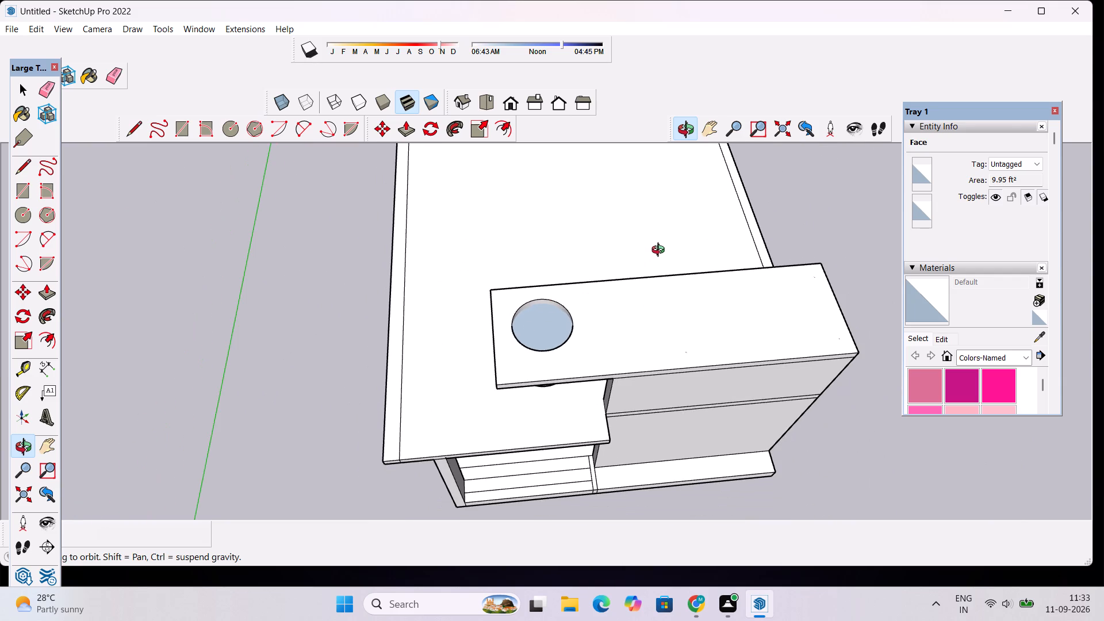
{"action": "scroll", "coordinate": [664, 258], "scroll_direction": "down", "scroll_amount": 1}
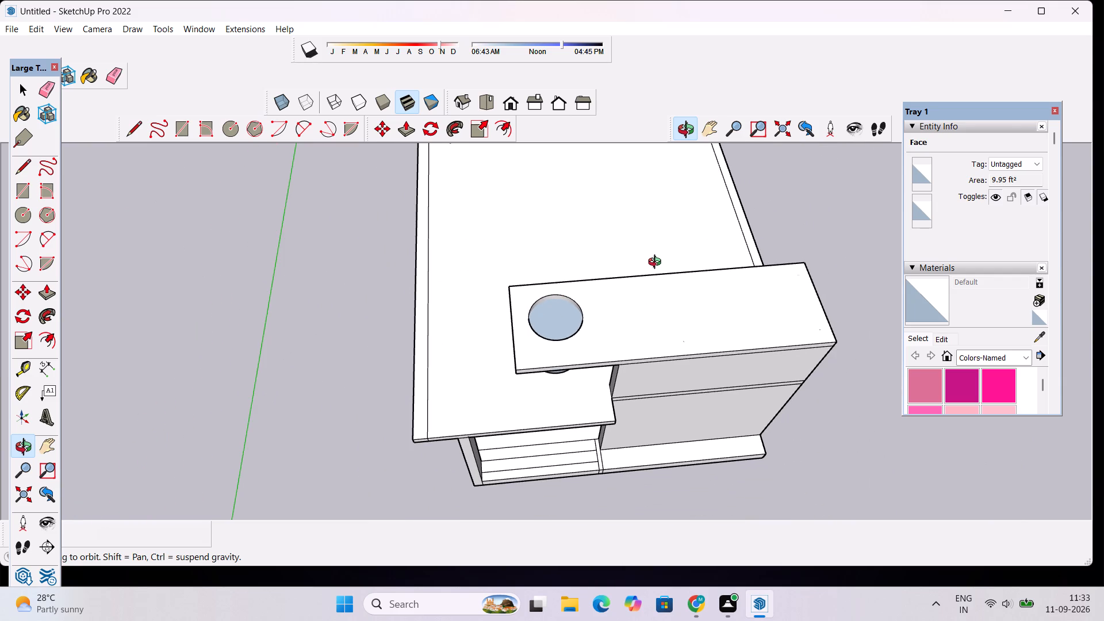
{"action": "scroll", "coordinate": [657, 266], "scroll_direction": "down", "scroll_amount": 6}
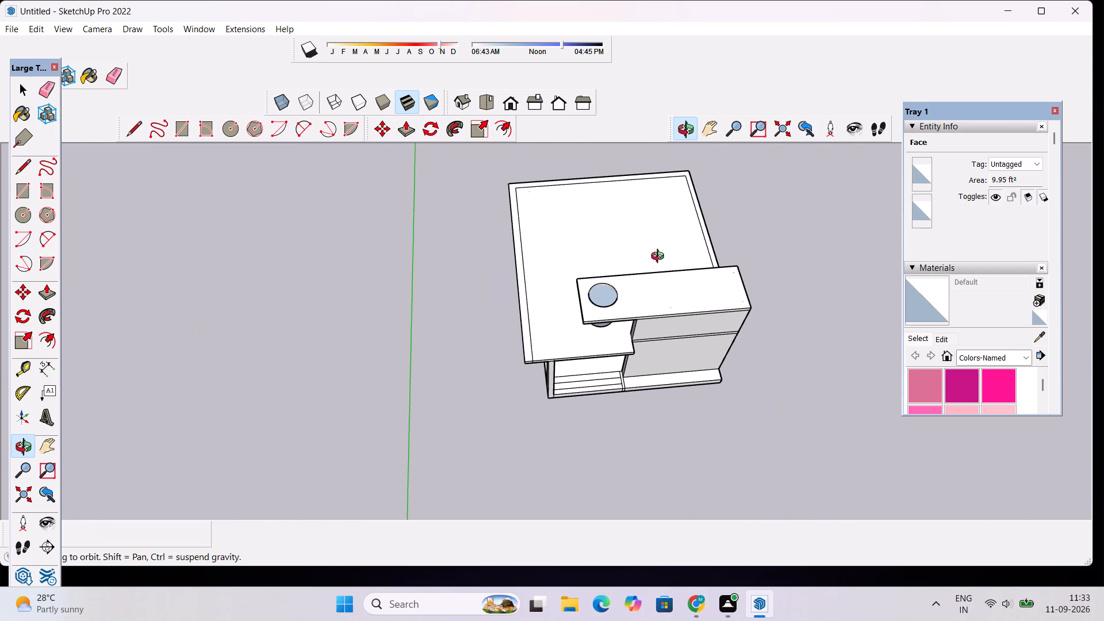
{"action": "scroll", "coordinate": [657, 278], "scroll_direction": "down", "scroll_amount": 5}
{"action": "scroll", "coordinate": [662, 218], "scroll_direction": "up", "scroll_amount": 9}
{"action": "left_click_drag", "start_coordinate": [642, 361], "coordinate": [580, 346]}
{"action": "scroll", "coordinate": [513, 357], "scroll_direction": "up", "scroll_amount": 12}
{"action": "left_click_drag", "start_coordinate": [508, 376], "coordinate": [540, 398]}
{"action": "scroll", "coordinate": [538, 382], "scroll_direction": "up", "scroll_amount": 6}
{"action": "left_click_drag", "start_coordinate": [540, 382], "coordinate": [542, 393]}
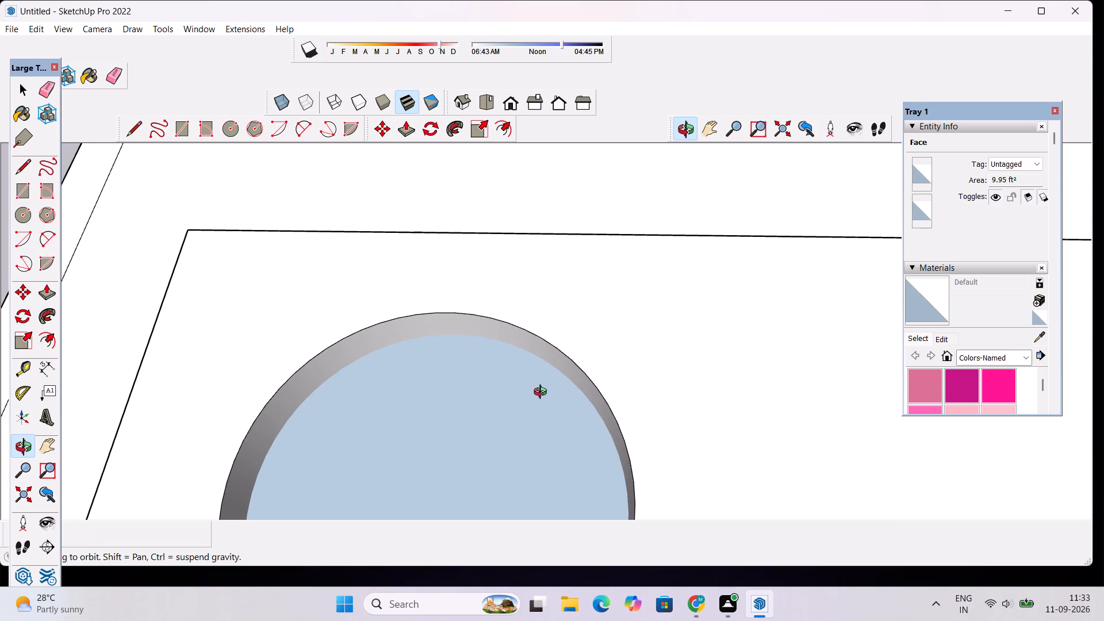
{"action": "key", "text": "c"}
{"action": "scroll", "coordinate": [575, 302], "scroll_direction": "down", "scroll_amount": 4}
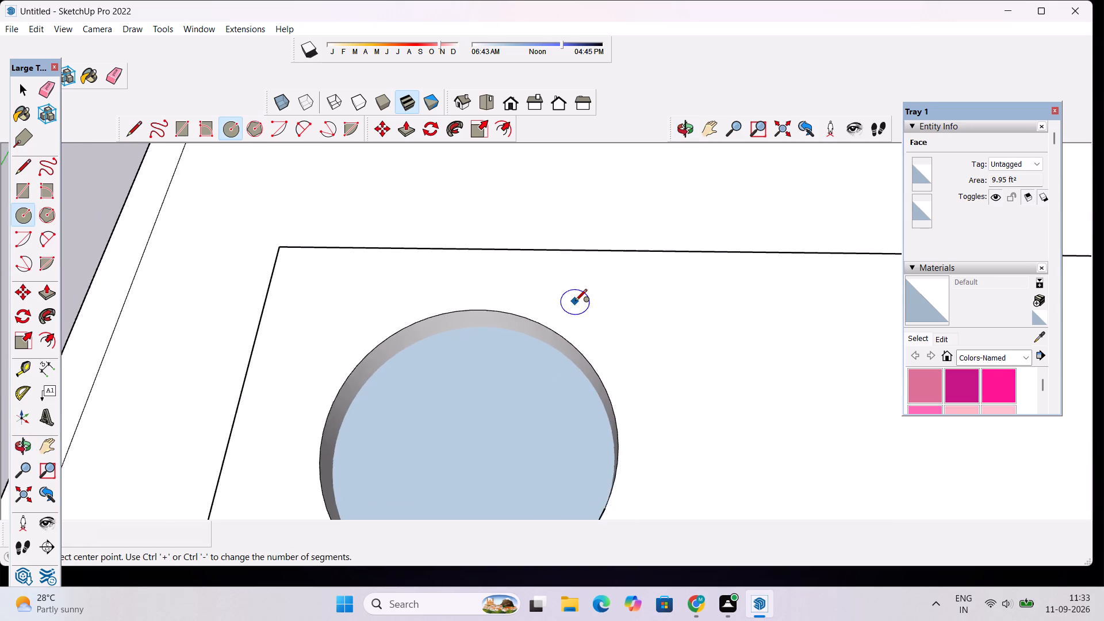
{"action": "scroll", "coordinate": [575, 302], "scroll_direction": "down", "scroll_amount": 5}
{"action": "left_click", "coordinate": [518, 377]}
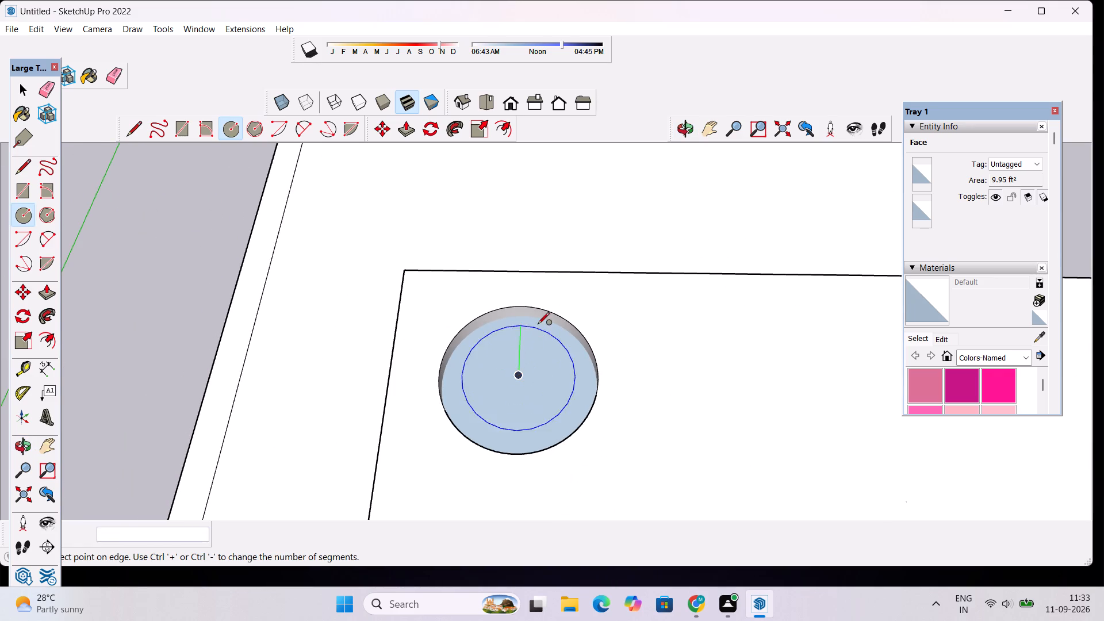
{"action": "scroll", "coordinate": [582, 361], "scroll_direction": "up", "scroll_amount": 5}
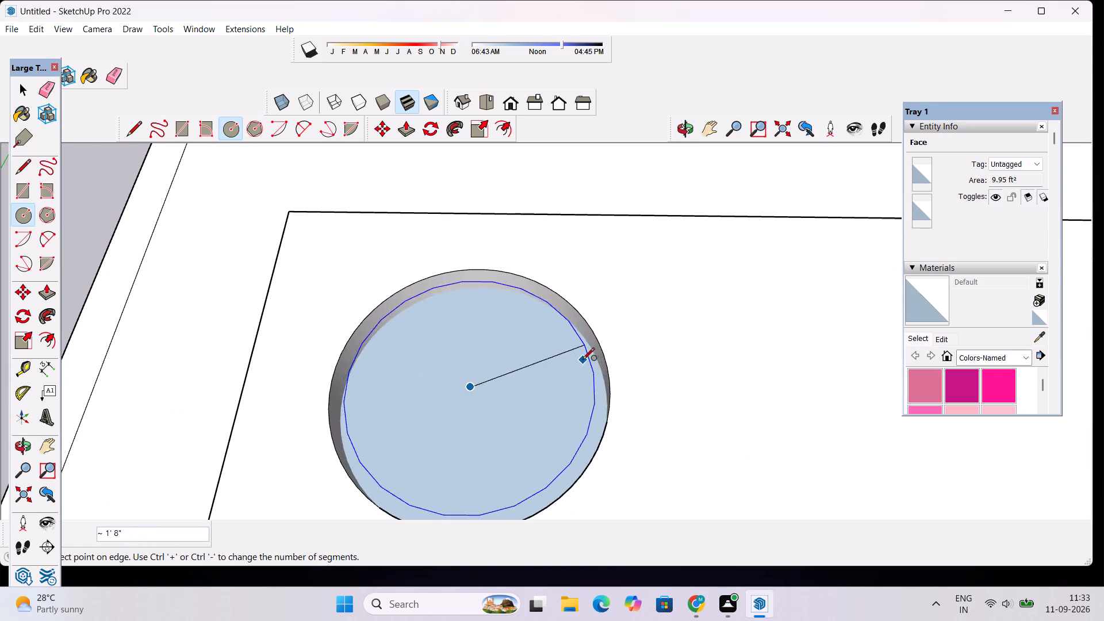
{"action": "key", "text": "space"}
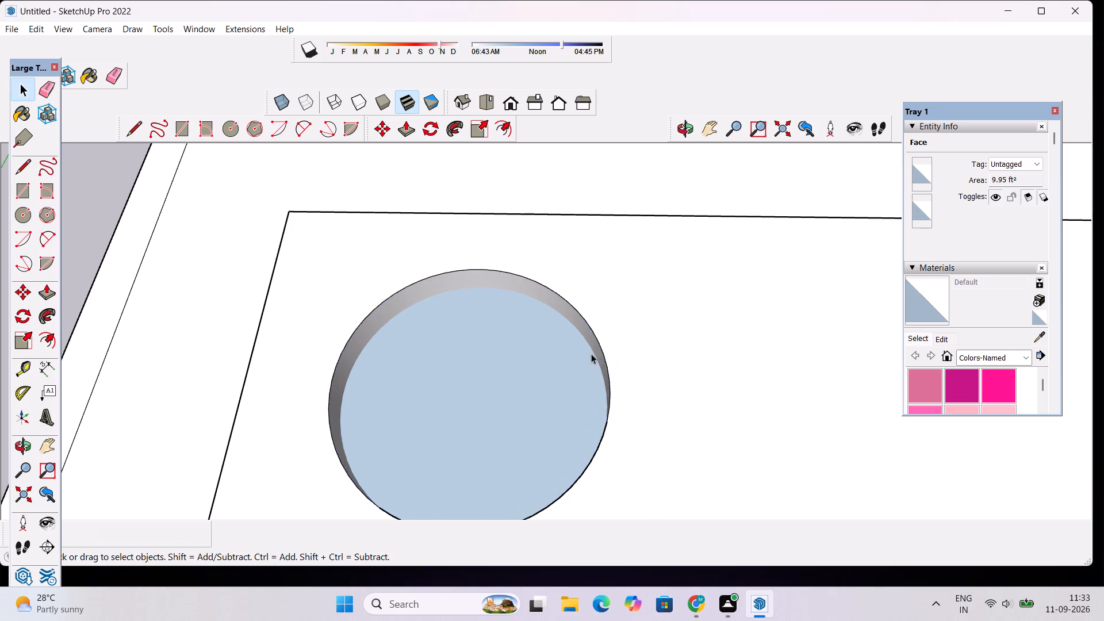
Examine the cylinder hanging beneath the stair-enclosure slab from low side angles and close up.
{"action": "scroll", "coordinate": [555, 297], "scroll_direction": "down", "scroll_amount": 6}
{"action": "left_click", "coordinate": [681, 133]}
{"action": "left_click_drag", "start_coordinate": [582, 329], "coordinate": [610, 284]}
{"action": "scroll", "coordinate": [611, 321], "scroll_direction": "down", "scroll_amount": 5}
{"action": "left_click_drag", "start_coordinate": [517, 360], "coordinate": [563, 198]}
{"action": "scroll", "coordinate": [611, 260], "scroll_direction": "up", "scroll_amount": 4}
{"action": "left_click_drag", "start_coordinate": [625, 232], "coordinate": [649, 175]}
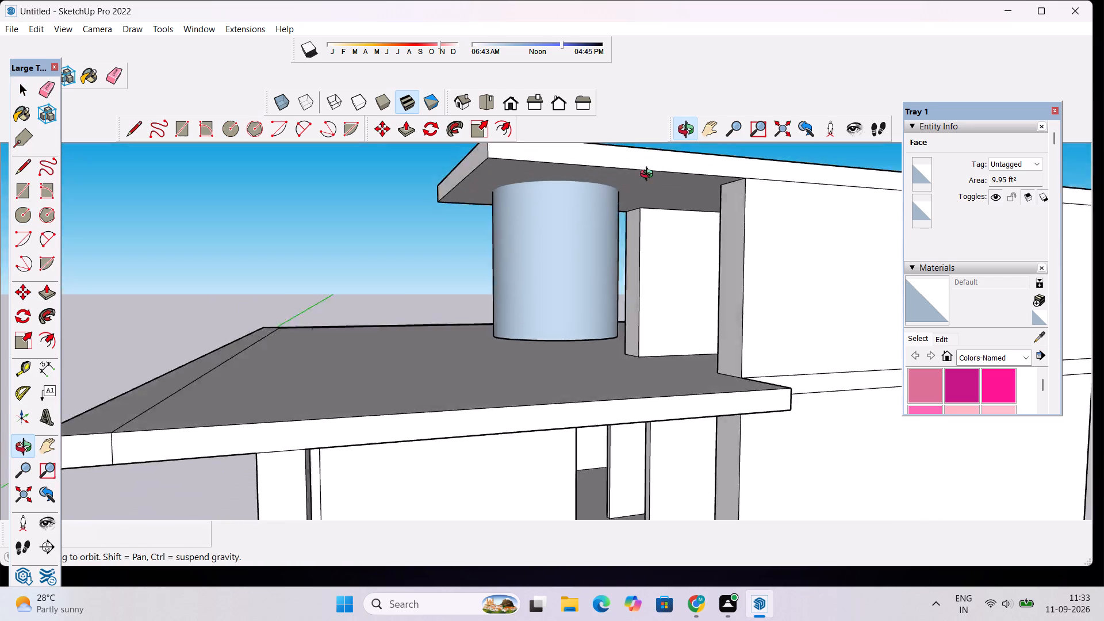
{"action": "left_click_drag", "start_coordinate": [649, 175], "coordinate": [731, 166]}
{"action": "scroll", "coordinate": [537, 196], "scroll_direction": "up", "scroll_amount": 6}
{"action": "scroll", "coordinate": [537, 196], "scroll_direction": "down", "scroll_amount": 2}
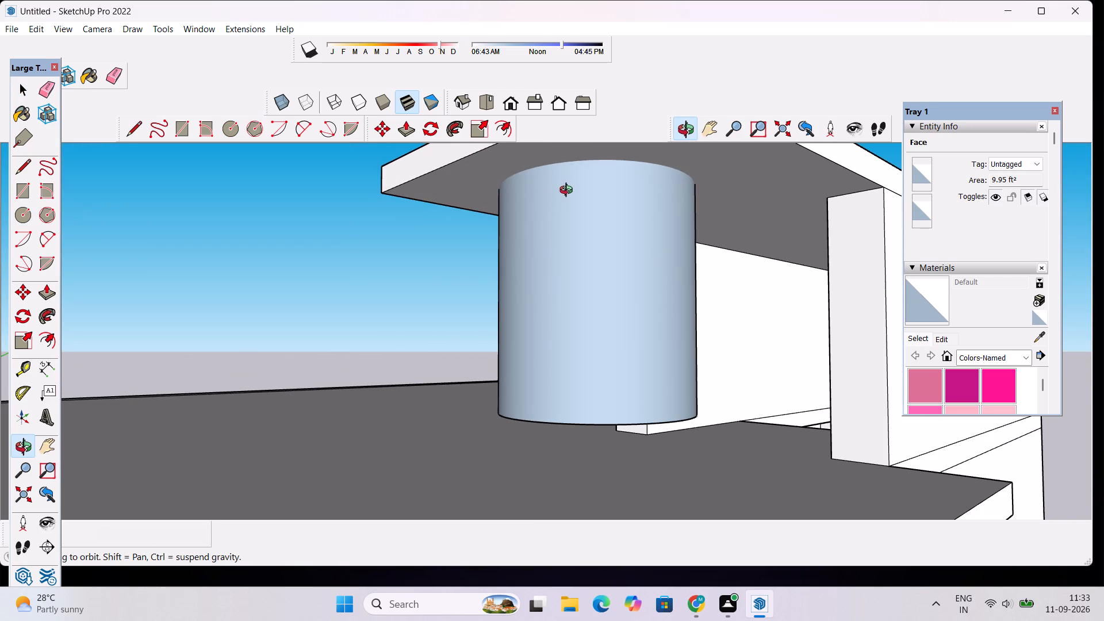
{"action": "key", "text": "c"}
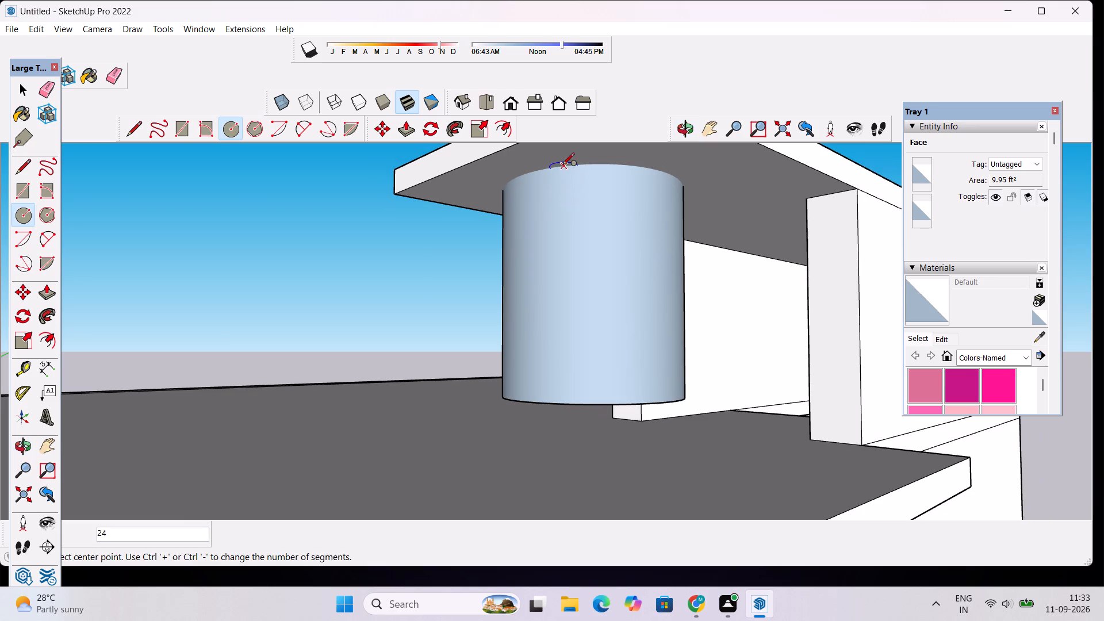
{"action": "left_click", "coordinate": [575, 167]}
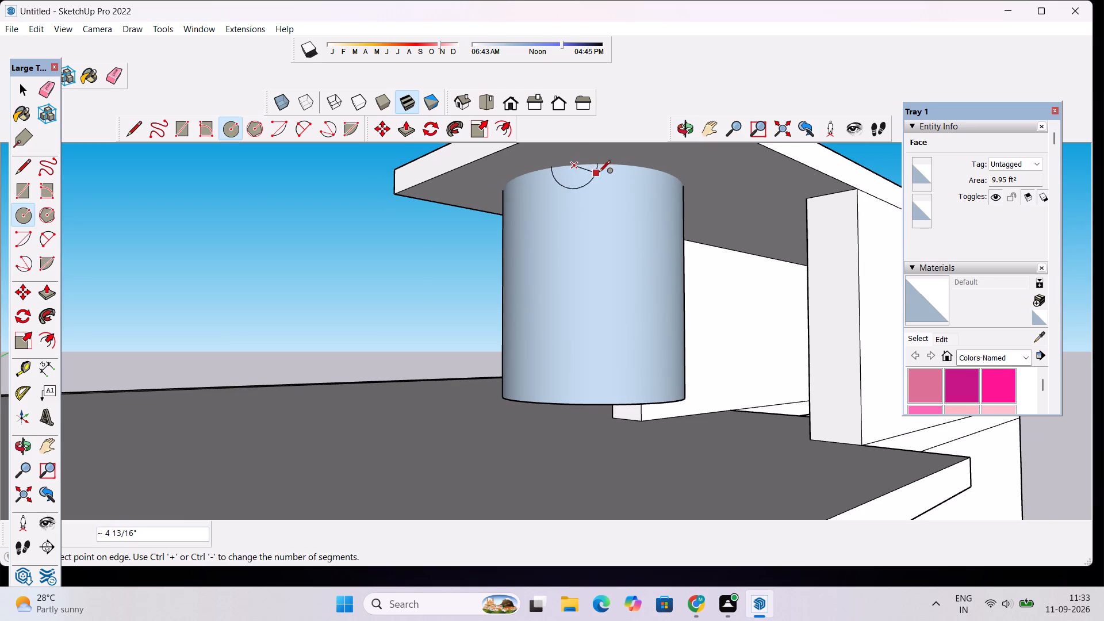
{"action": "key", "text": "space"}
Delete the curved side face of the cylinder hanging beneath the stair-enclosure slab.
{"action": "scroll", "coordinate": [650, 180], "scroll_direction": "down", "scroll_amount": 5}
{"action": "left_click", "coordinate": [641, 220]}
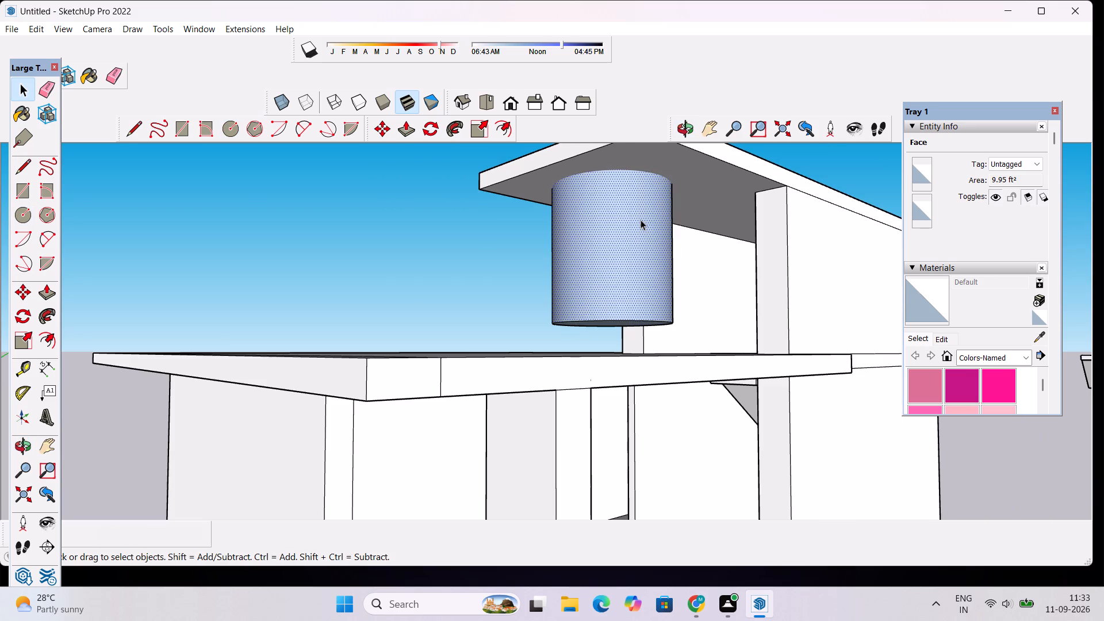
{"action": "key", "text": "Delete"}
Select the leftover circular face together with its boundary edges below the stair-enclosure slab.
{"action": "scroll", "coordinate": [607, 206], "scroll_direction": "down", "scroll_amount": 6}
{"action": "left_click", "coordinate": [682, 128]}
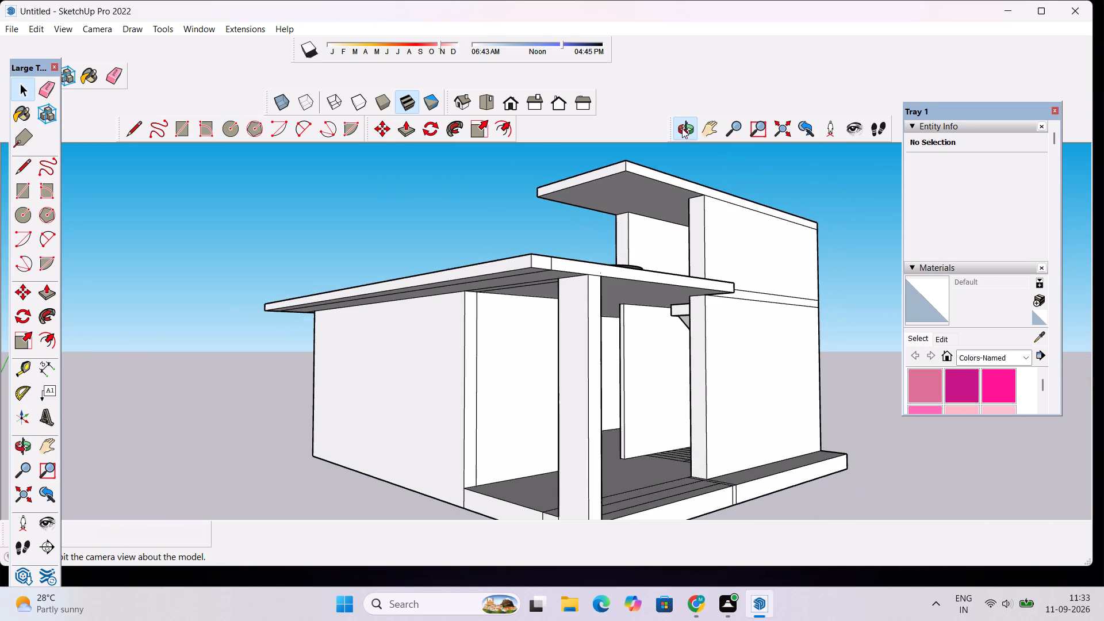
{"action": "left_click_drag", "start_coordinate": [689, 252], "coordinate": [545, 400]}
{"action": "scroll", "coordinate": [539, 367], "scroll_direction": "up", "scroll_amount": 5}
{"action": "left_click_drag", "start_coordinate": [576, 294], "coordinate": [531, 363]}
{"action": "scroll", "coordinate": [490, 358], "scroll_direction": "up", "scroll_amount": 4}
{"action": "left_click_drag", "start_coordinate": [458, 343], "coordinate": [637, 209]}
{"action": "key", "text": "space"}
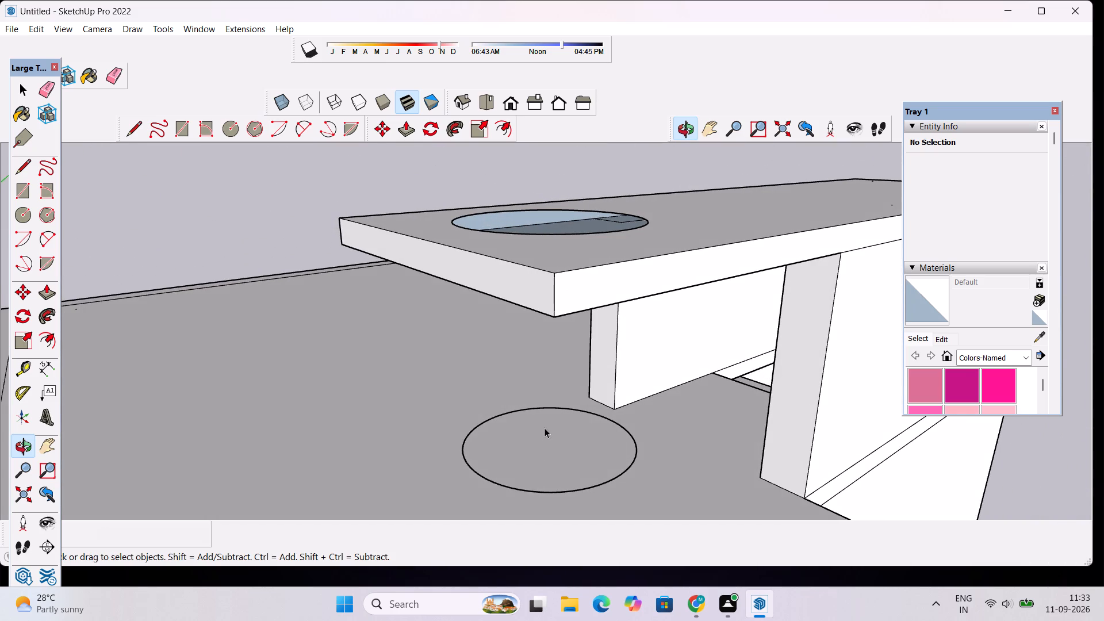
{"action": "left_click", "coordinate": [545, 428]}
{"action": "left_click", "coordinate": [545, 428]}
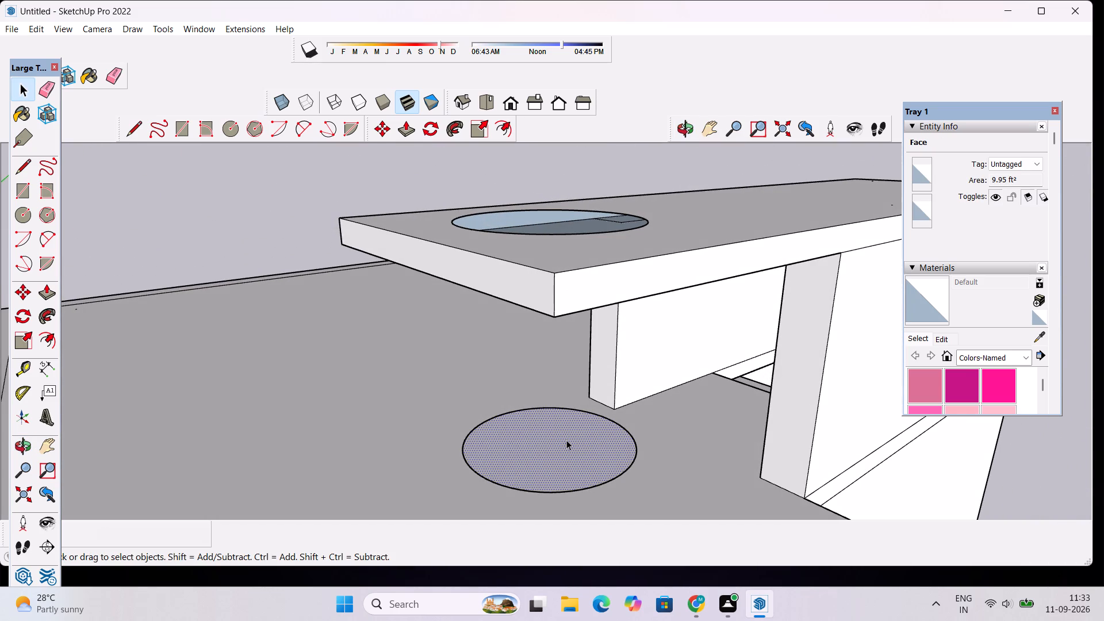
{"action": "triple_click", "coordinate": [566, 440]}
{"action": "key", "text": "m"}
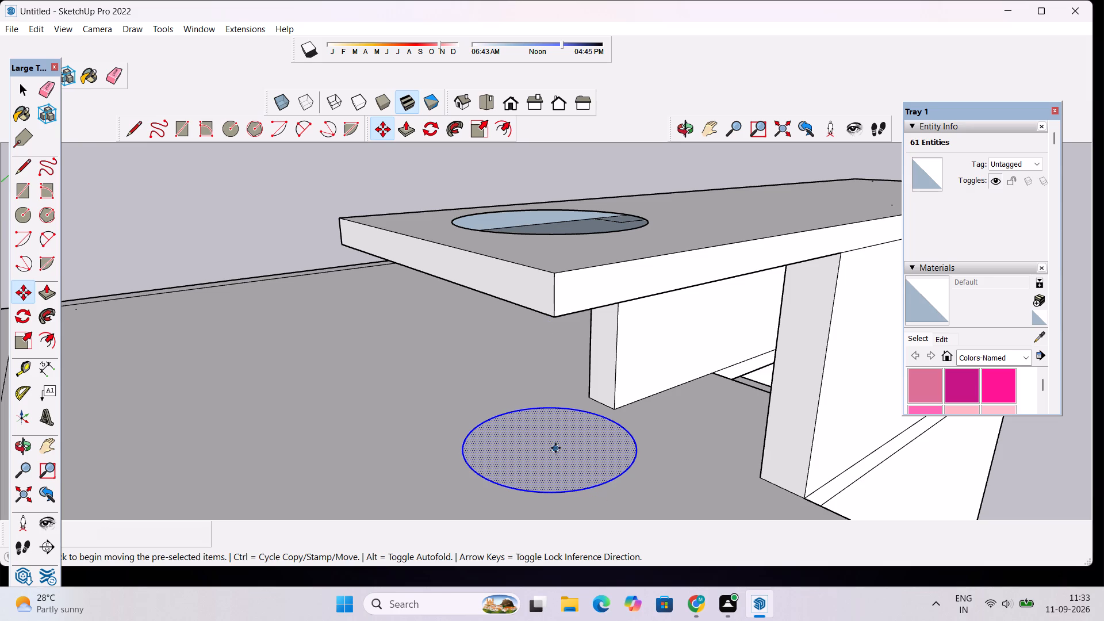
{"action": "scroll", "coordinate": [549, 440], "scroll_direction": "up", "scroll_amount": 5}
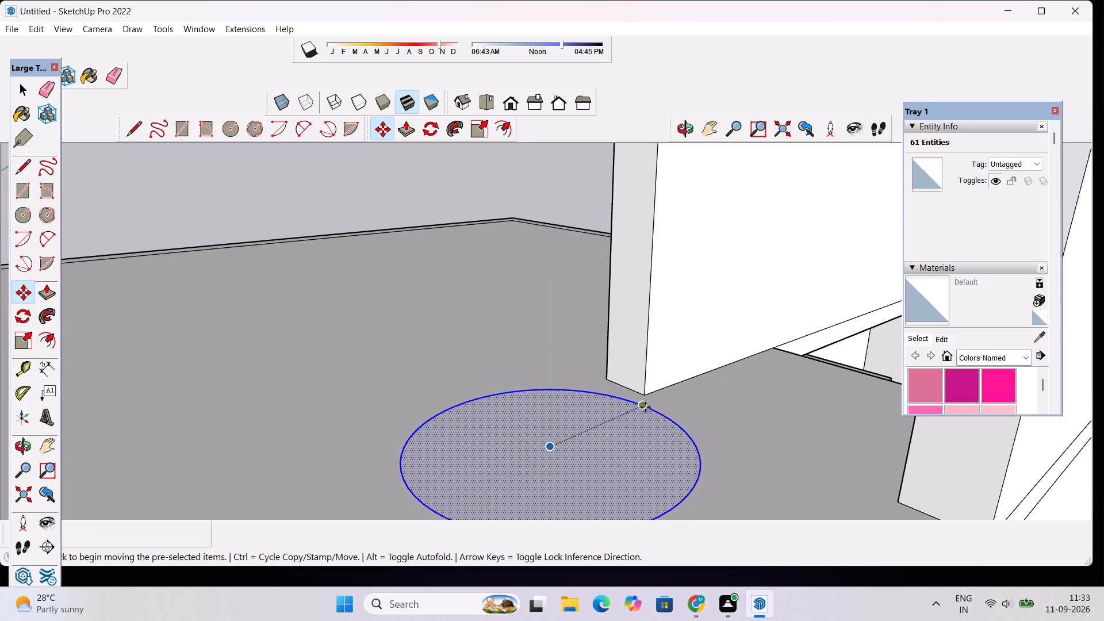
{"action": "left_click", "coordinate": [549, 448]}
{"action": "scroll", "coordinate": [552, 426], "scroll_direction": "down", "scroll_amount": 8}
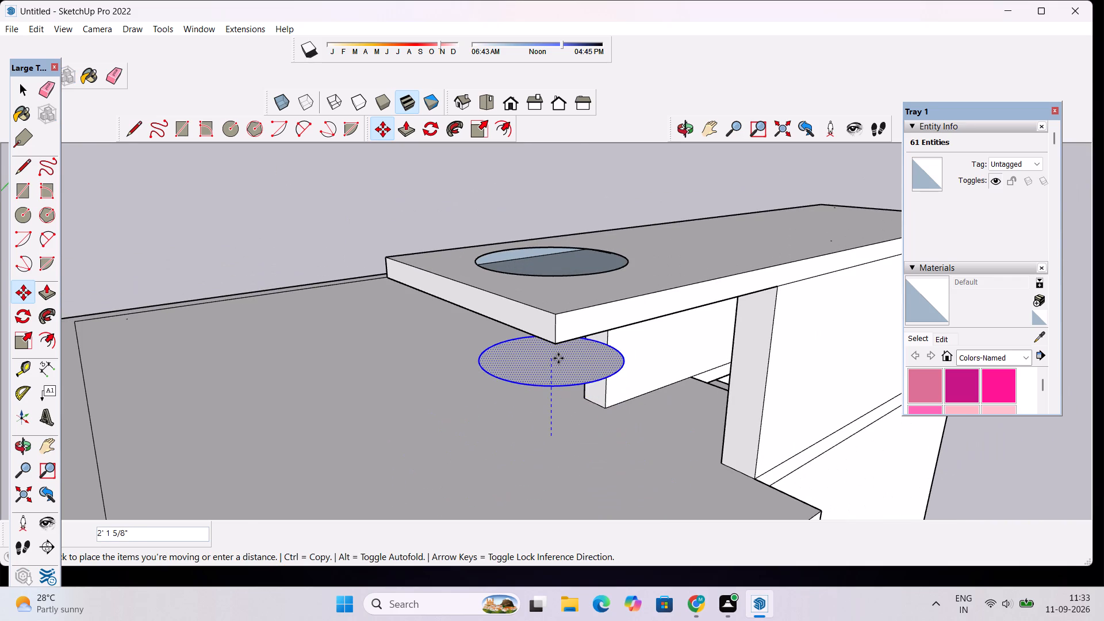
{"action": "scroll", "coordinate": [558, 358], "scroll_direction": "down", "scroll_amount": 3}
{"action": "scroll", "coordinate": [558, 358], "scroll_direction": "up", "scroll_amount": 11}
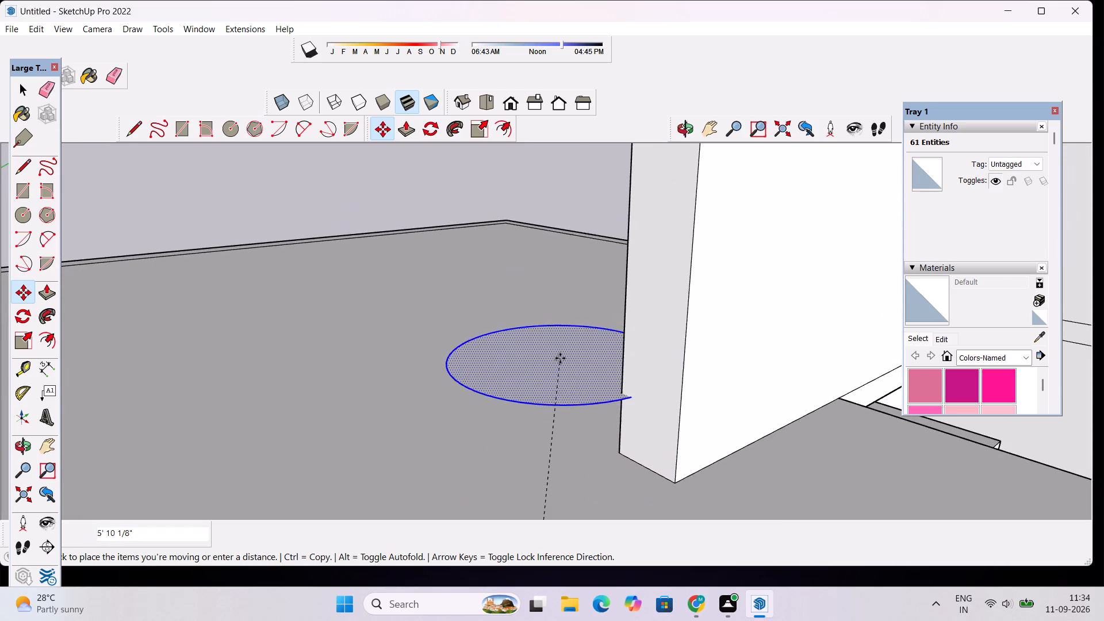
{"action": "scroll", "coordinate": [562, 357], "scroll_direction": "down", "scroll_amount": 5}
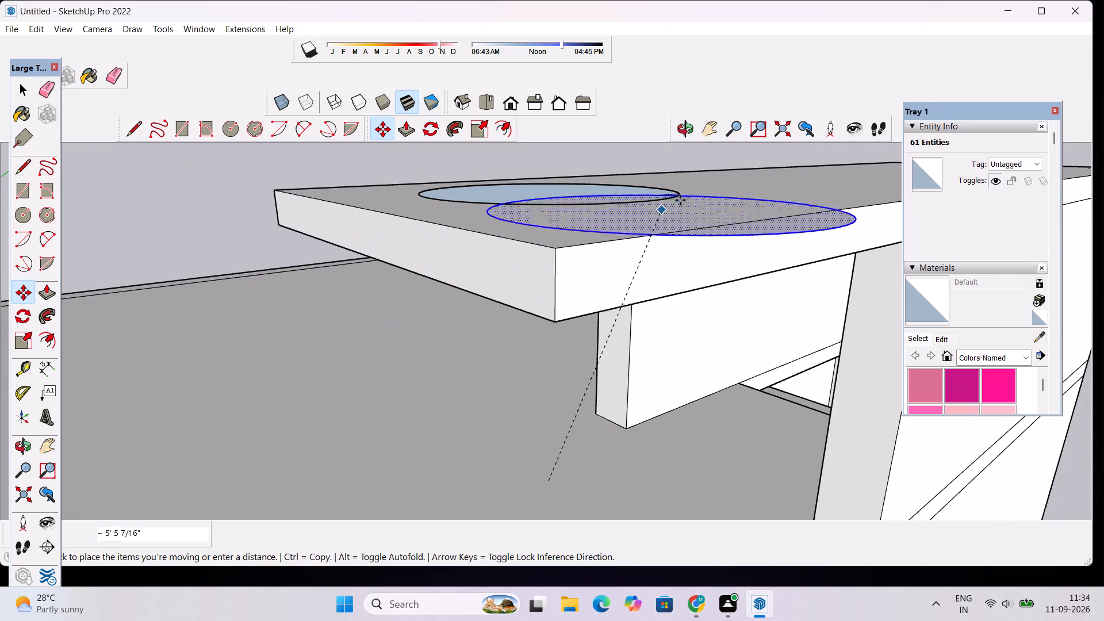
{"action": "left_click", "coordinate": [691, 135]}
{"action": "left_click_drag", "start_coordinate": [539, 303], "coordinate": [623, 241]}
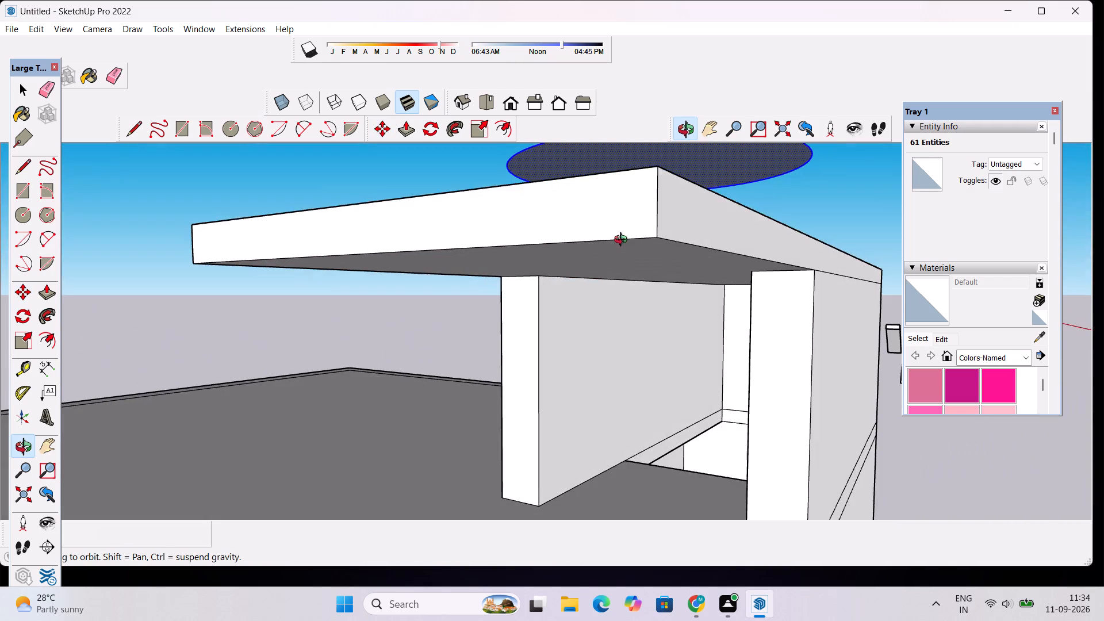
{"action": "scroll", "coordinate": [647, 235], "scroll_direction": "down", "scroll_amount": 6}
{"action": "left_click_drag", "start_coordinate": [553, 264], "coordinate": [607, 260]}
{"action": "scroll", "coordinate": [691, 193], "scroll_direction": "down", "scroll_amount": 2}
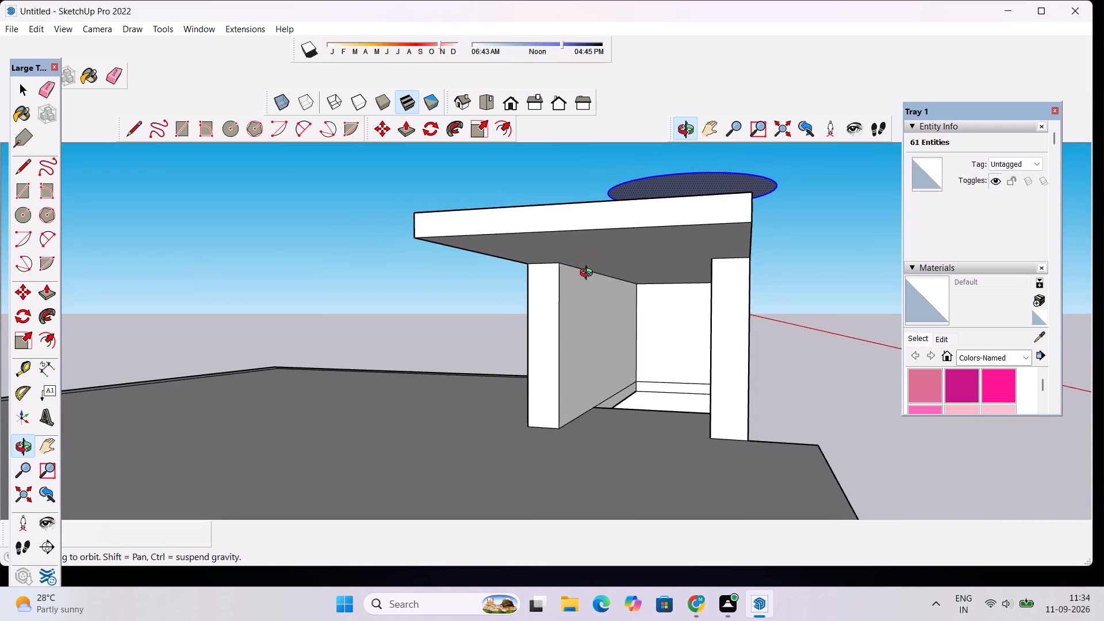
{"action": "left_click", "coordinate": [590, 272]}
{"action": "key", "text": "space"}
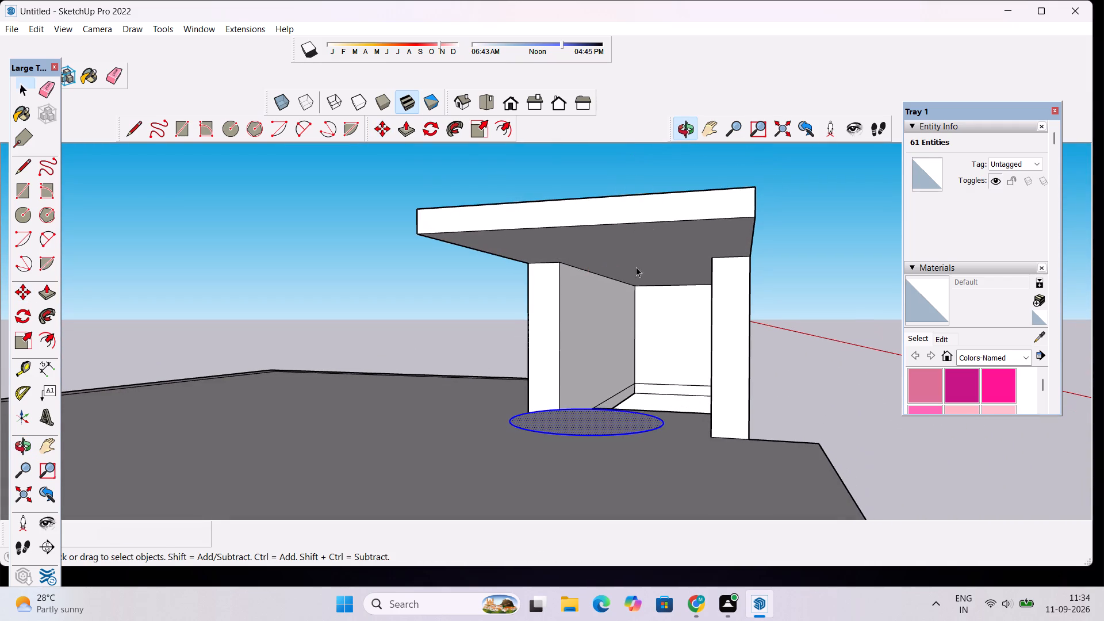
Move the selected disc 4' 1" straight up along the blue axis onto the underside of the stair-enclosure slab.
{"action": "left_click", "coordinate": [681, 131]}
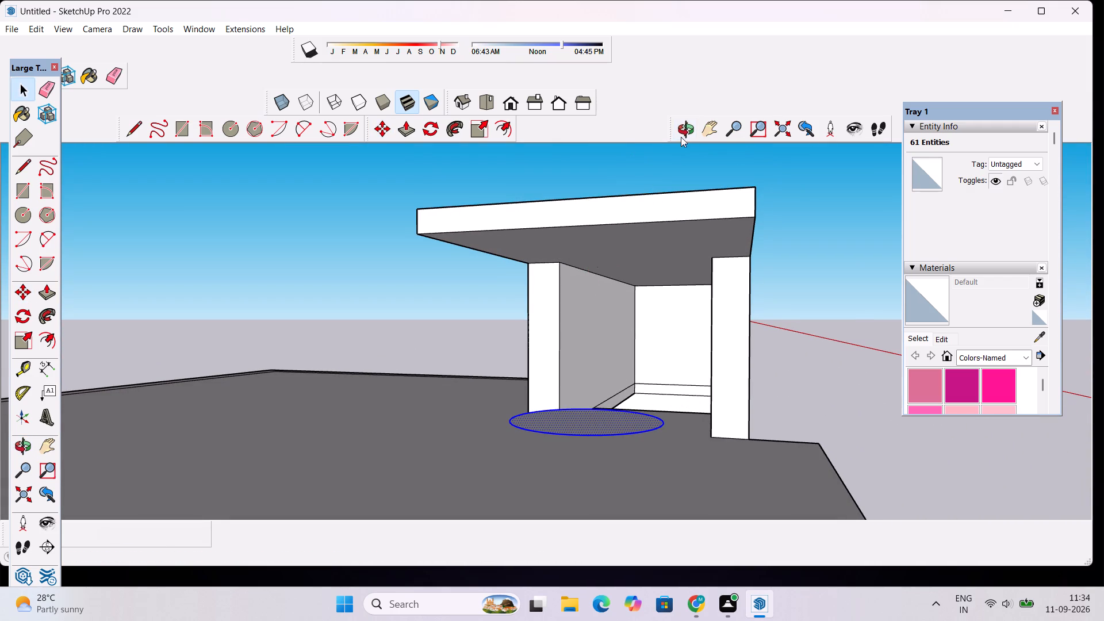
{"action": "left_click_drag", "start_coordinate": [594, 302], "coordinate": [603, 349]}
{"action": "left_click_drag", "start_coordinate": [594, 403], "coordinate": [608, 328]}
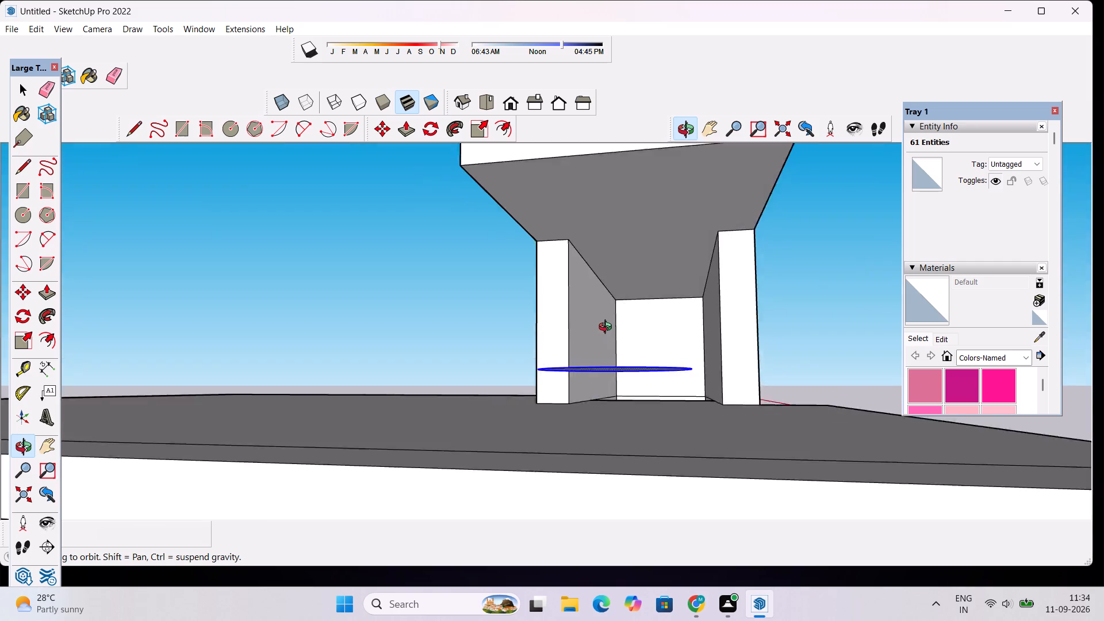
{"action": "left_click_drag", "start_coordinate": [608, 328], "coordinate": [608, 314]}
{"action": "left_click_drag", "start_coordinate": [608, 328], "coordinate": [605, 365]}
{"action": "scroll", "coordinate": [605, 365], "scroll_direction": "down", "scroll_amount": 14}
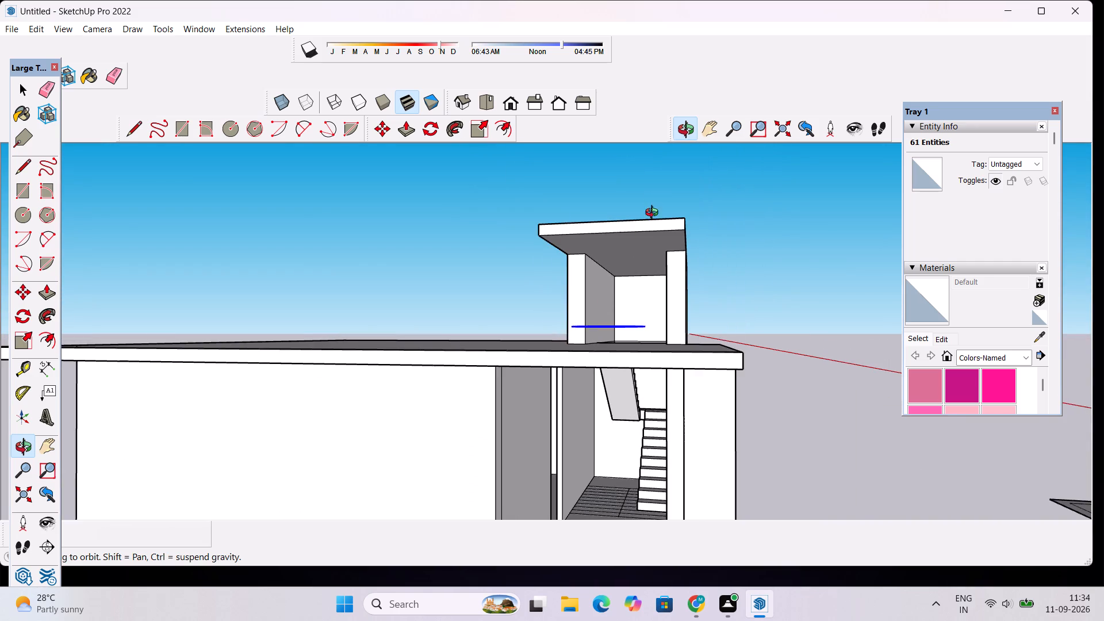
{"action": "scroll", "coordinate": [654, 194], "scroll_direction": "up", "scroll_amount": 4}
{"action": "scroll", "coordinate": [657, 228], "scroll_direction": "down", "scroll_amount": 4}
{"action": "scroll", "coordinate": [634, 317], "scroll_direction": "up", "scroll_amount": 4}
{"action": "left_click_drag", "start_coordinate": [630, 315], "coordinate": [628, 304]}
{"action": "key", "text": "m"}
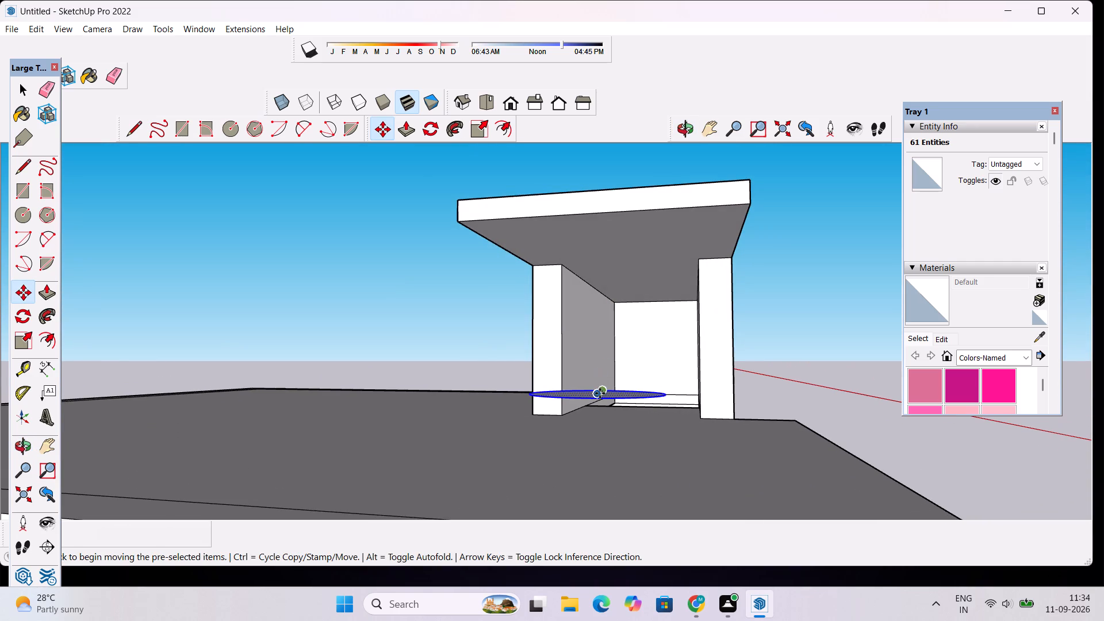
{"action": "scroll", "coordinate": [599, 396], "scroll_direction": "up", "scroll_amount": 3}
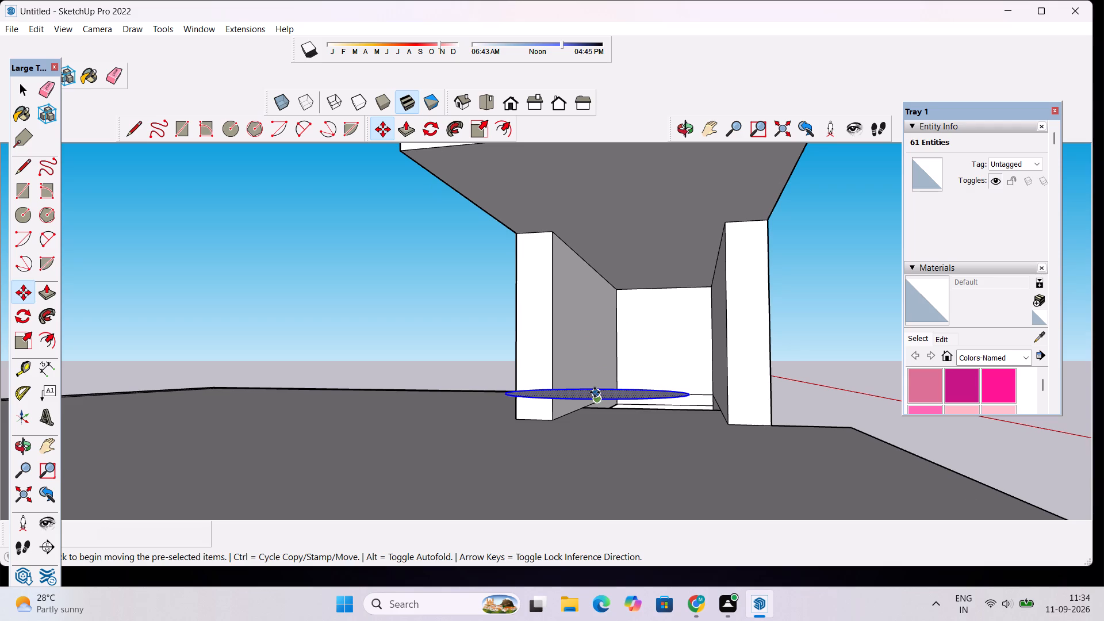
{"action": "left_click", "coordinate": [595, 392]}
{"action": "scroll", "coordinate": [605, 373], "scroll_direction": "down", "scroll_amount": 3}
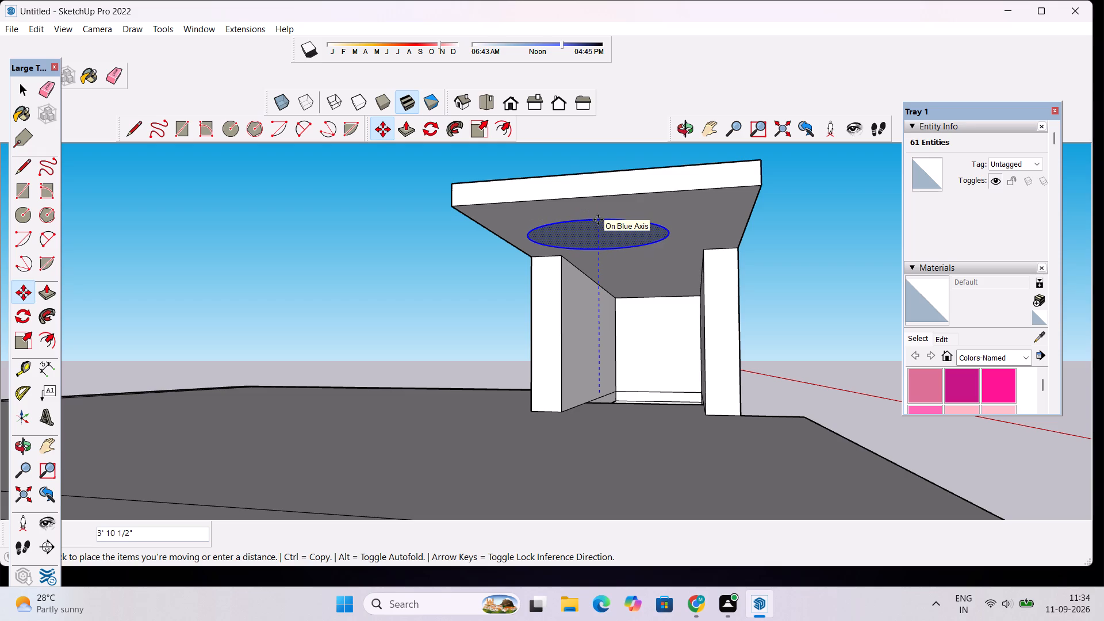
{"action": "scroll", "coordinate": [598, 217], "scroll_direction": "up", "scroll_amount": 4}
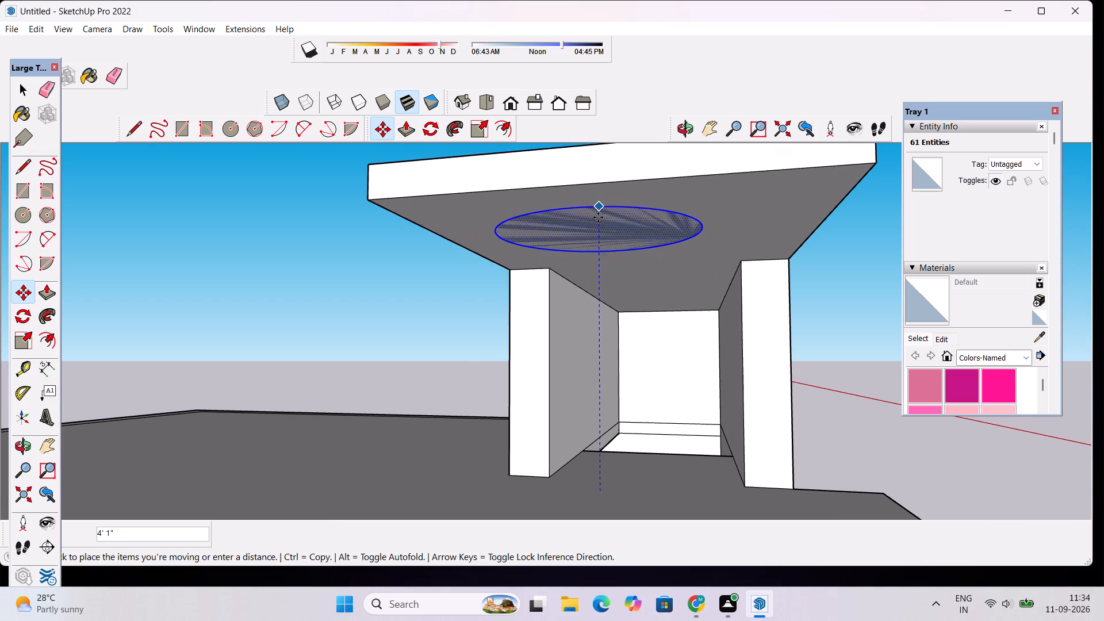
{"action": "left_click", "coordinate": [598, 217]}
Push the circular face on the slab's underside up through the slab and above it with Push/Pull.
{"action": "key", "text": "space"}
{"action": "left_click", "coordinate": [602, 236]}
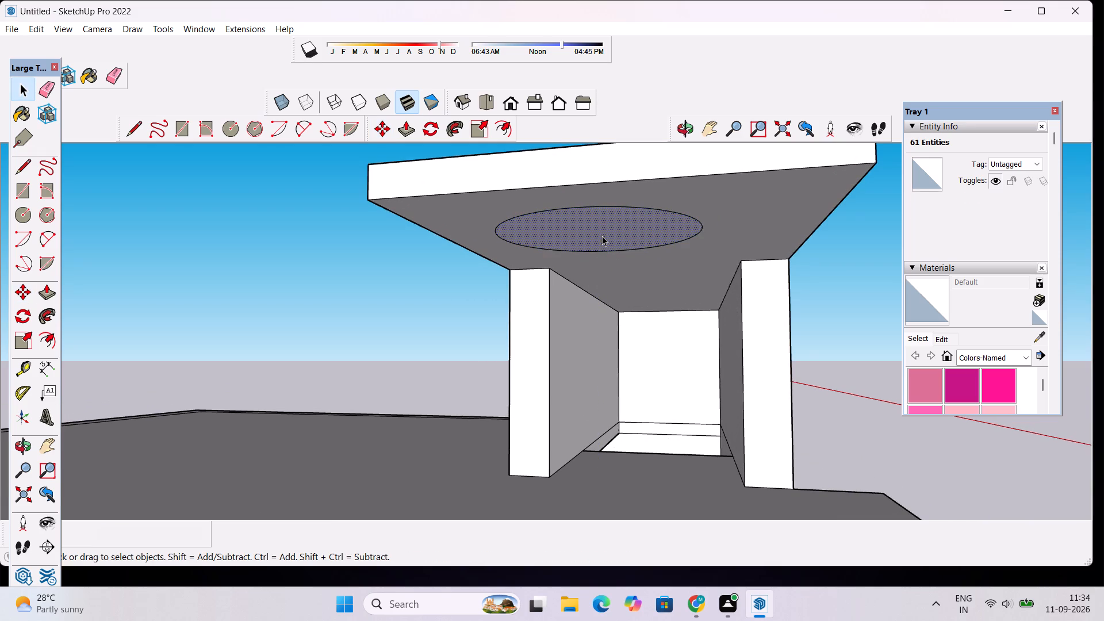
{"action": "key", "text": "p"}
{"action": "left_click", "coordinate": [602, 236]}
{"action": "scroll", "coordinate": [603, 211], "scroll_direction": "down", "scroll_amount": 10}
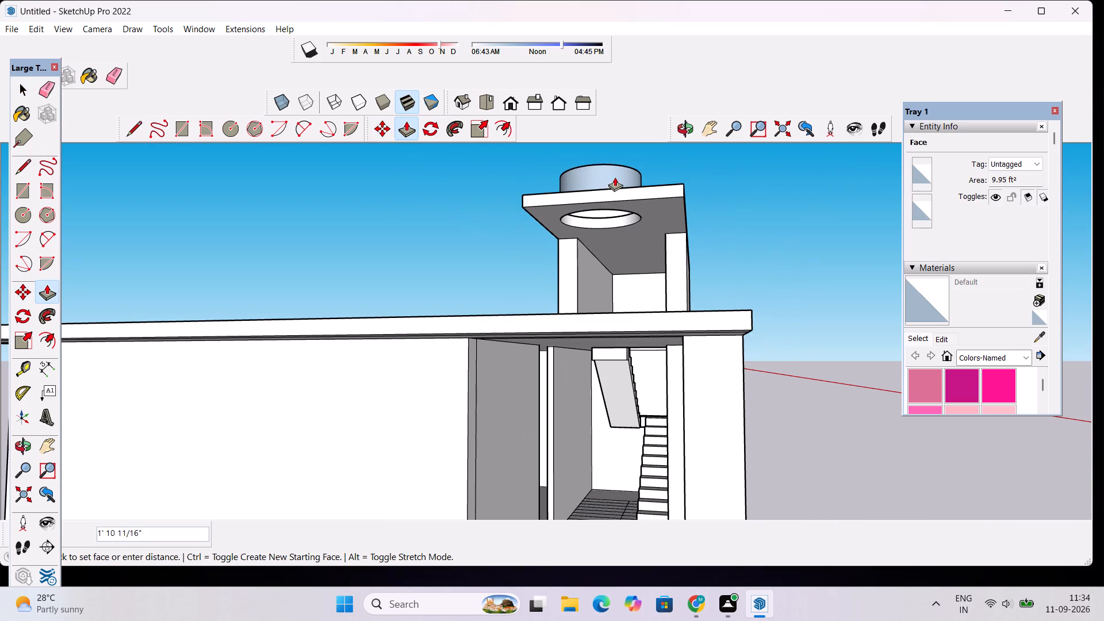
{"action": "left_click", "coordinate": [620, 167]}
Delete the top face and erase the rim of the cylinder above the stair-enclosure slab, leaving a round through-opening.
{"action": "left_click", "coordinate": [684, 131]}
{"action": "left_click_drag", "start_coordinate": [711, 198], "coordinate": [695, 232]}
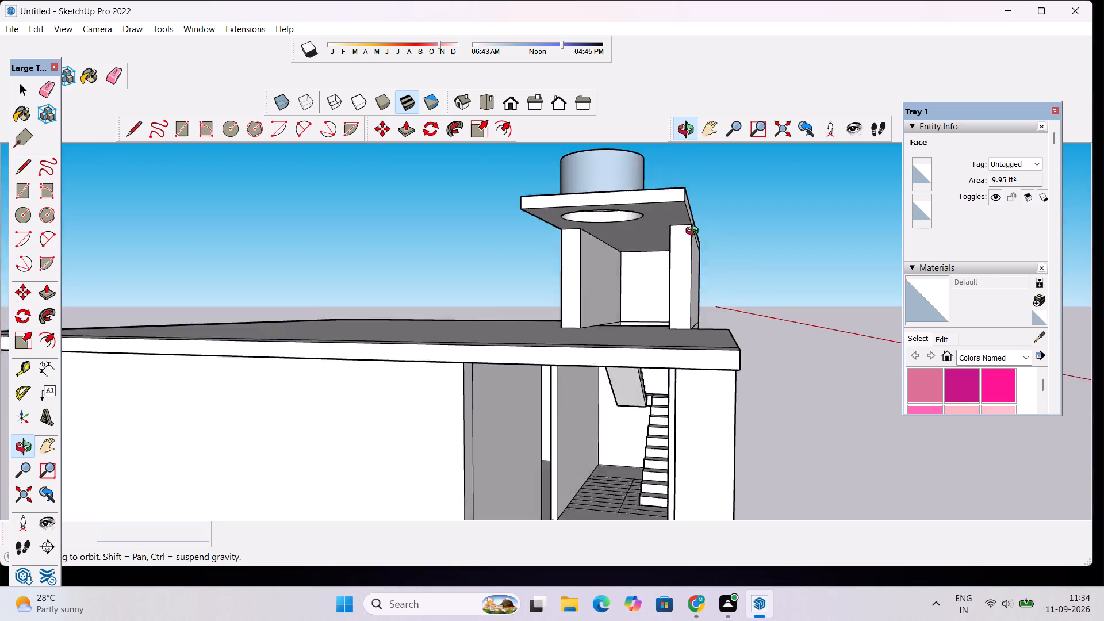
{"action": "left_click_drag", "start_coordinate": [695, 232], "coordinate": [266, 511]}
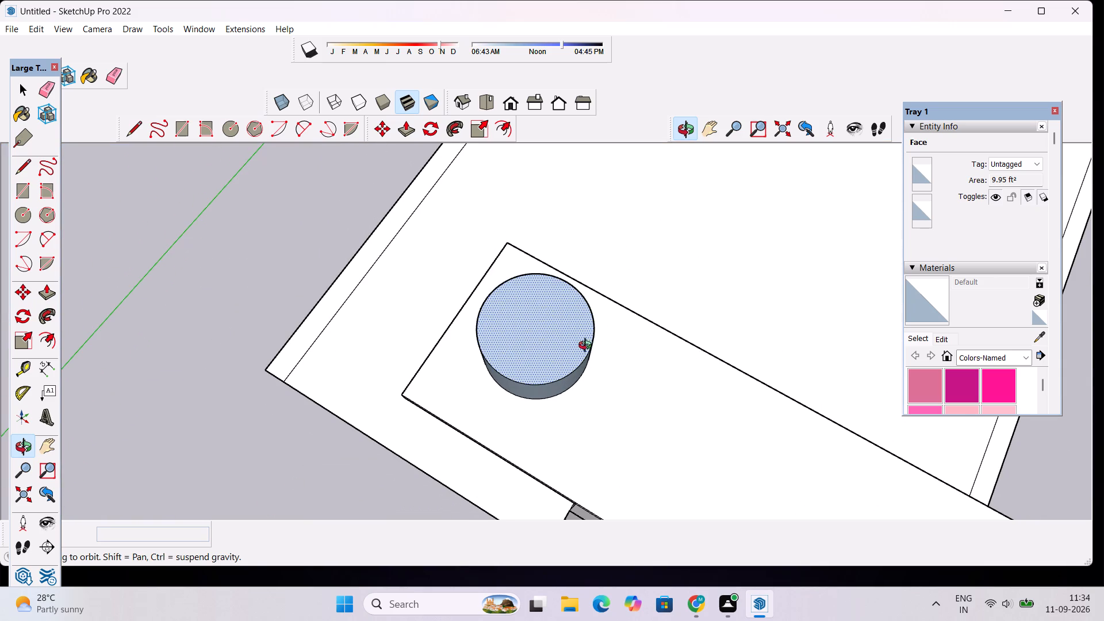
{"action": "key", "text": "Delete"}
{"action": "key", "text": "space"}
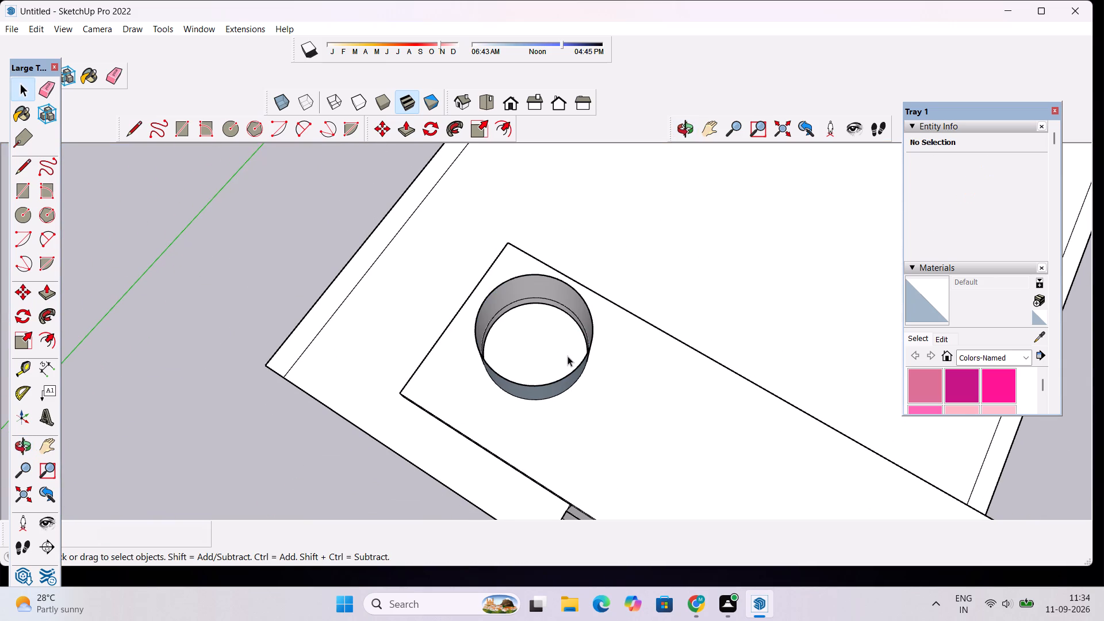
{"action": "key", "text": "e"}
{"action": "left_click_drag", "start_coordinate": [611, 342], "coordinate": [548, 374]}
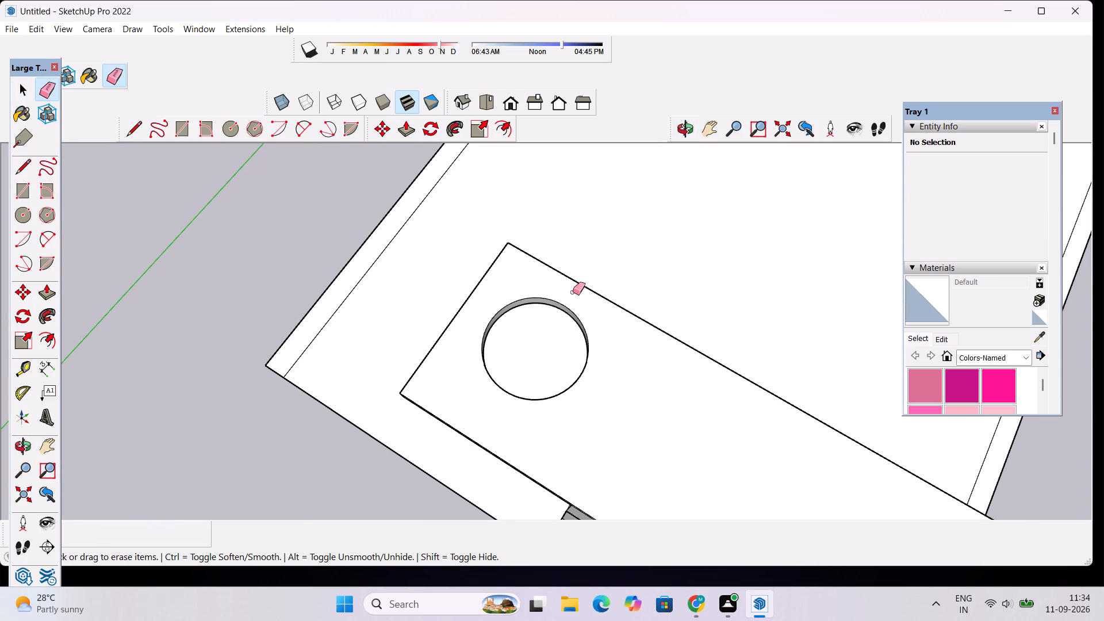
Examine the round opening in the stair-enclosure slab and the whole house from above, below and the side.
{"action": "left_click", "coordinate": [681, 131]}
{"action": "left_click_drag", "start_coordinate": [461, 507], "coordinate": [649, 344]}
{"action": "scroll", "coordinate": [650, 366], "scroll_direction": "down", "scroll_amount": 5}
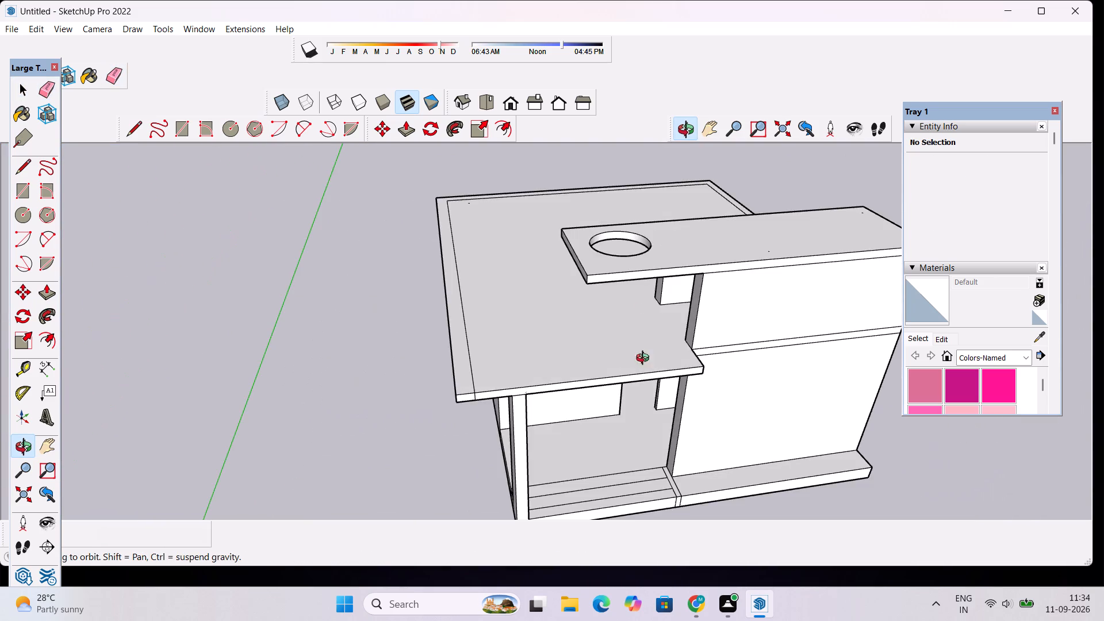
{"action": "left_click_drag", "start_coordinate": [653, 301], "coordinate": [645, 402]}
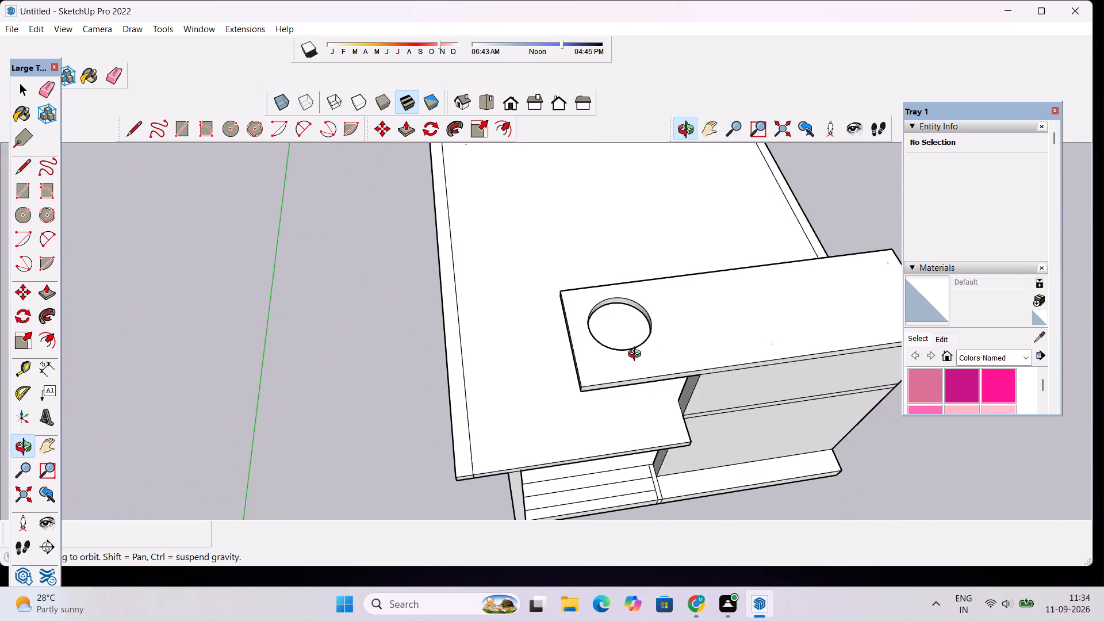
{"action": "scroll", "coordinate": [637, 355], "scroll_direction": "down", "scroll_amount": 4}
{"action": "left_click_drag", "start_coordinate": [666, 428], "coordinate": [597, 218]}
{"action": "left_click_drag", "start_coordinate": [596, 324], "coordinate": [684, 381]}
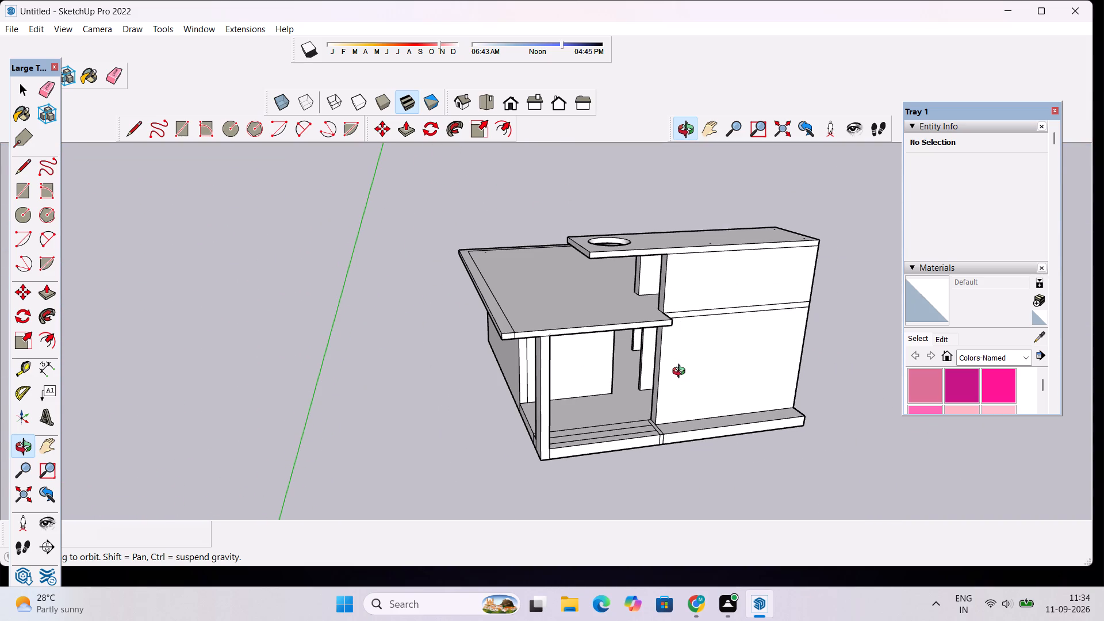
{"action": "left_click", "coordinate": [675, 366]}
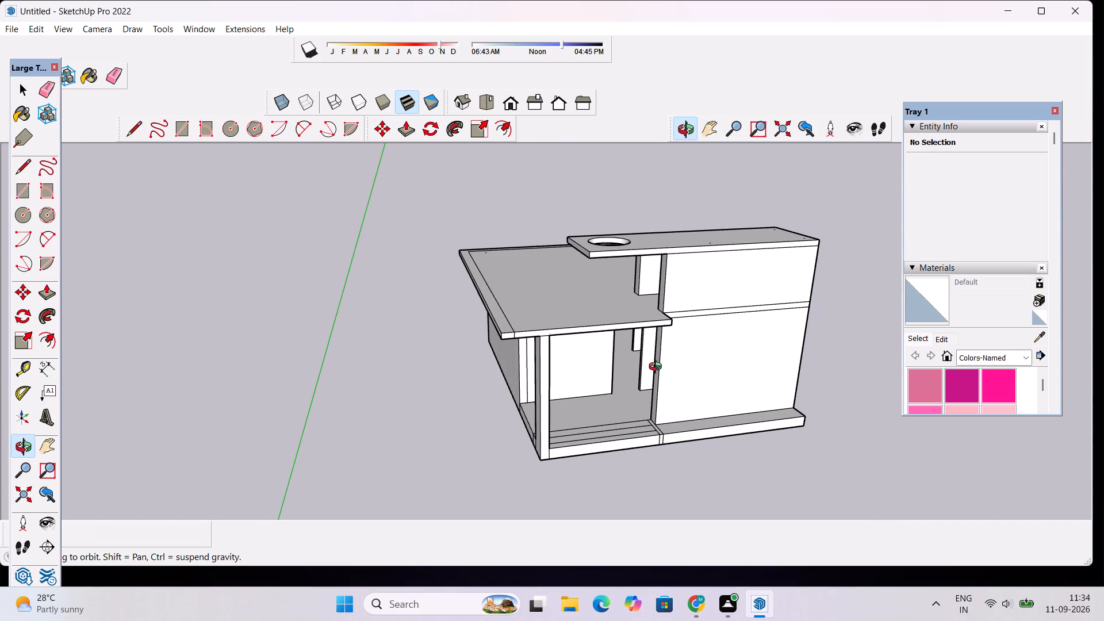
{"action": "scroll", "coordinate": [657, 369], "scroll_direction": "down", "scroll_amount": 5}
{"action": "left_click_drag", "start_coordinate": [634, 439], "coordinate": [602, 309]}
{"action": "scroll", "coordinate": [649, 271], "scroll_direction": "up", "scroll_amount": 10}
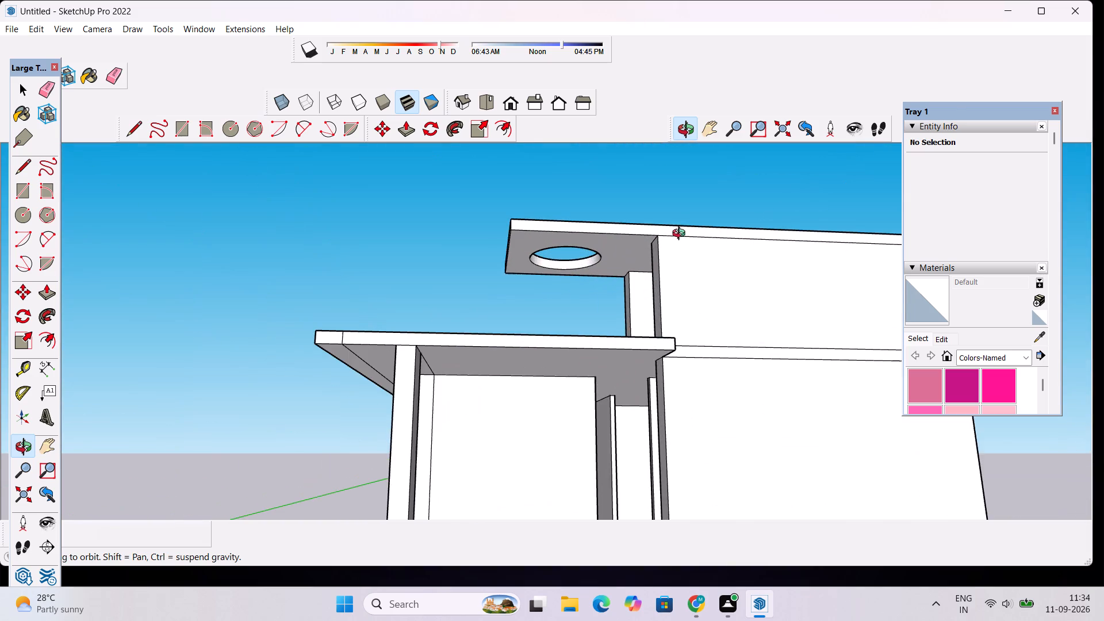
{"action": "scroll", "coordinate": [682, 229], "scroll_direction": "down", "scroll_amount": 5}
{"action": "left_click_drag", "start_coordinate": [754, 292], "coordinate": [716, 341]}
{"action": "scroll", "coordinate": [645, 334], "scroll_direction": "down", "scroll_amount": 5}
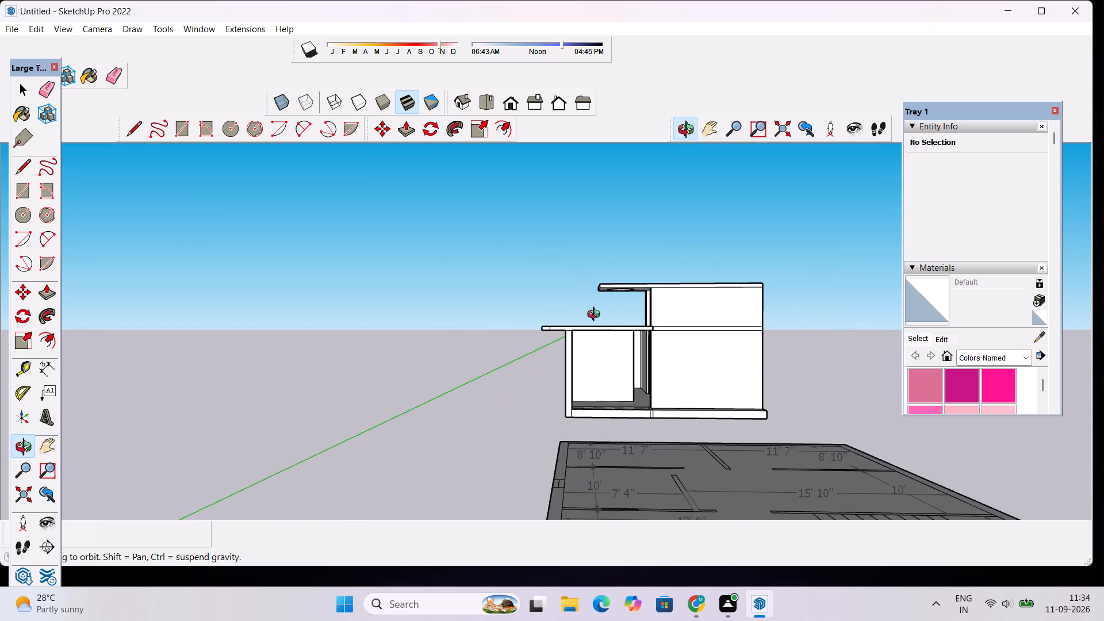
Examine the house from below, above and the side, focusing on the stair-enclosure wall and the ledge at its base.
{"action": "scroll", "coordinate": [595, 315], "scroll_direction": "up", "scroll_amount": 5}
{"action": "left_click_drag", "start_coordinate": [584, 337], "coordinate": [612, 312]}
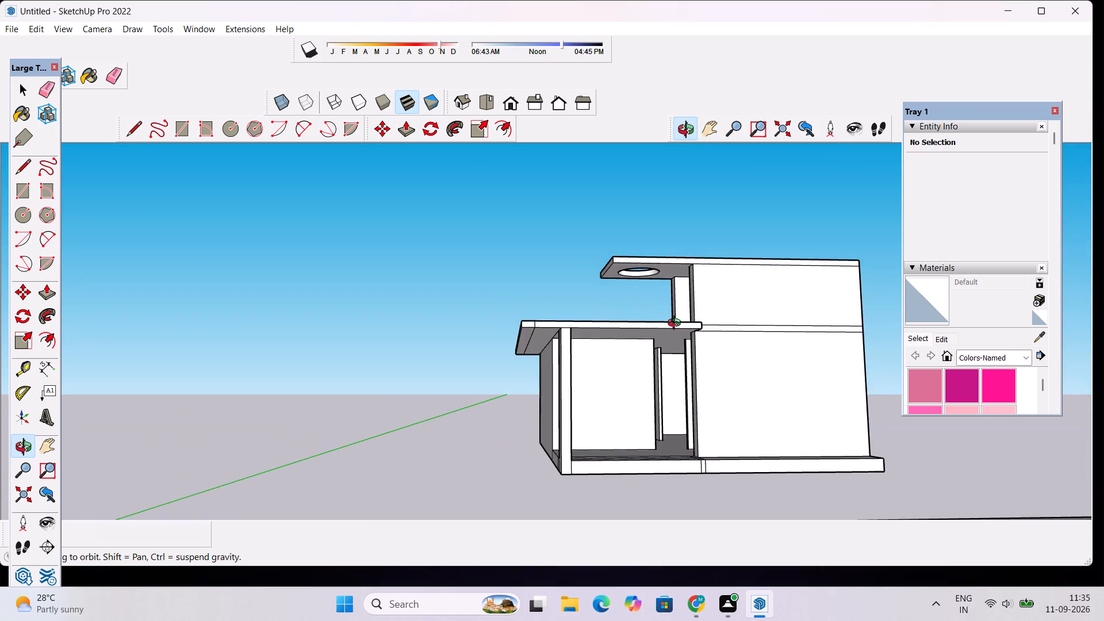
{"action": "scroll", "coordinate": [677, 324], "scroll_direction": "up", "scroll_amount": 10}
{"action": "left_click_drag", "start_coordinate": [730, 348], "coordinate": [634, 282]}
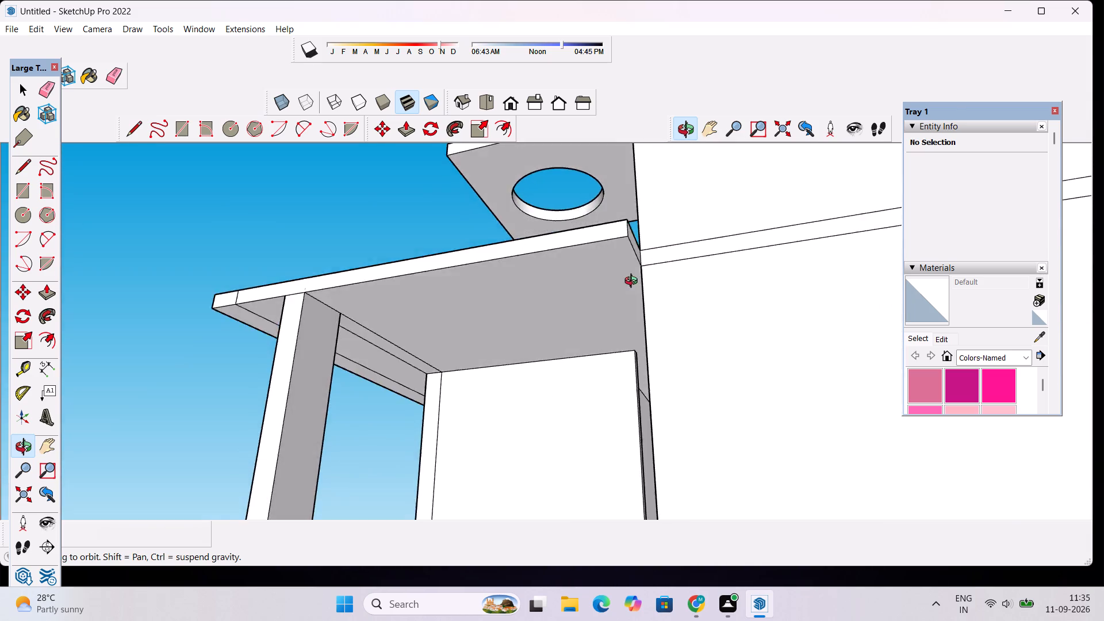
{"action": "left_click_drag", "start_coordinate": [634, 282], "coordinate": [702, 262]}
{"action": "scroll", "coordinate": [702, 262], "scroll_direction": "down", "scroll_amount": 9}
{"action": "left_click_drag", "start_coordinate": [716, 233], "coordinate": [682, 287]}
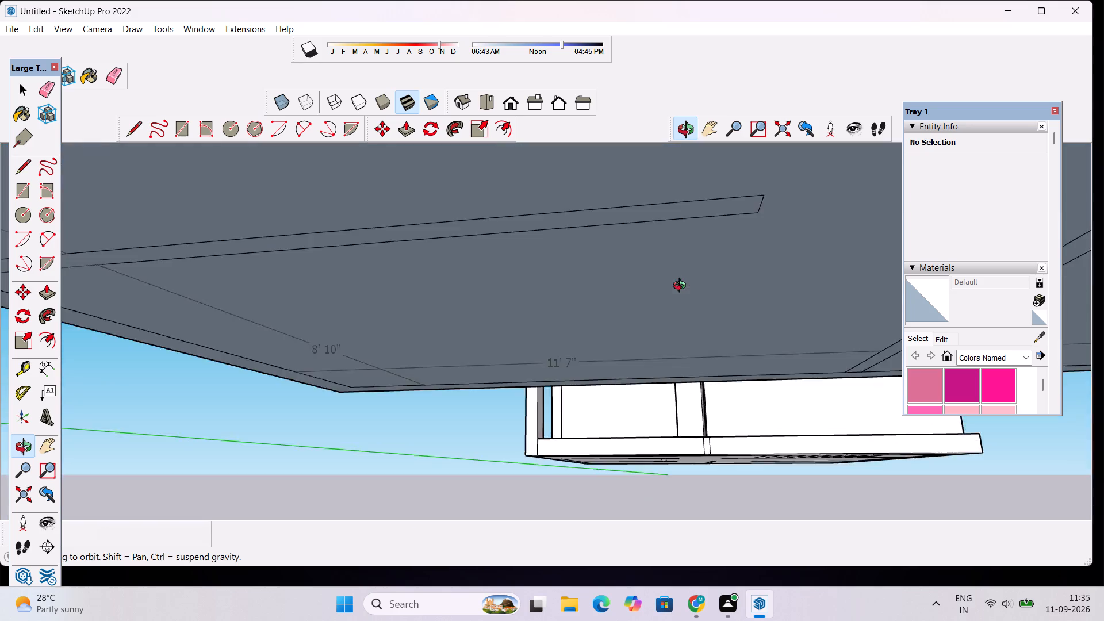
{"action": "left_click_drag", "start_coordinate": [682, 287], "coordinate": [703, 357]}
{"action": "scroll", "coordinate": [703, 355], "scroll_direction": "down", "scroll_amount": 6}
{"action": "left_click_drag", "start_coordinate": [769, 308], "coordinate": [553, 333]}
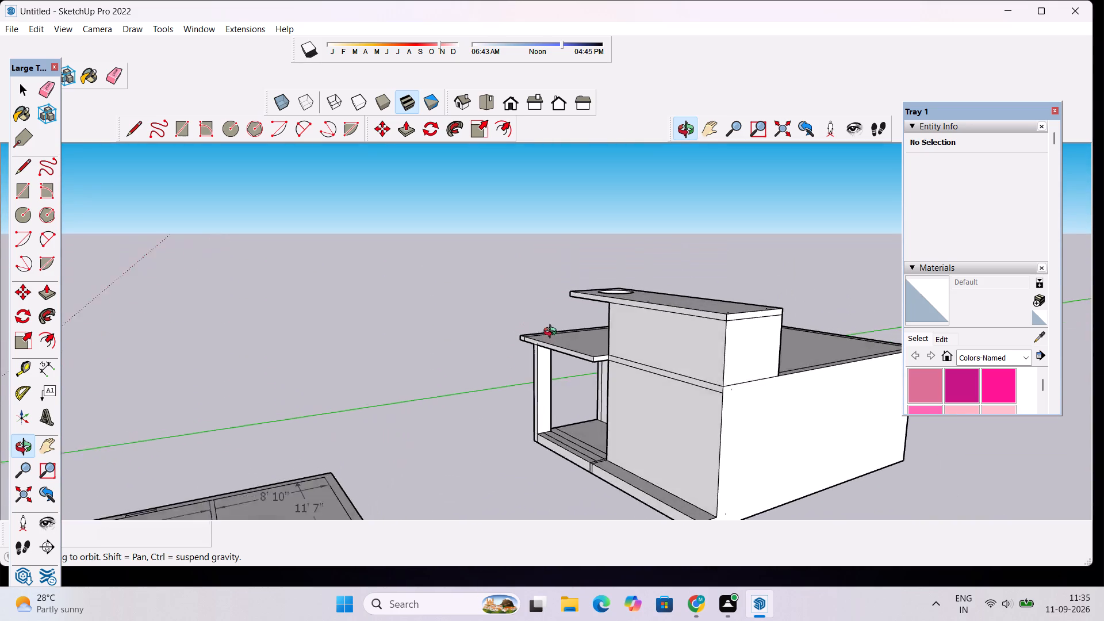
{"action": "left_click_drag", "start_coordinate": [553, 333], "coordinate": [598, 327]}
{"action": "scroll", "coordinate": [602, 322], "scroll_direction": "down", "scroll_amount": 6}
{"action": "left_click_drag", "start_coordinate": [573, 351], "coordinate": [649, 366]}
{"action": "scroll", "coordinate": [708, 326], "scroll_direction": "up", "scroll_amount": 2}
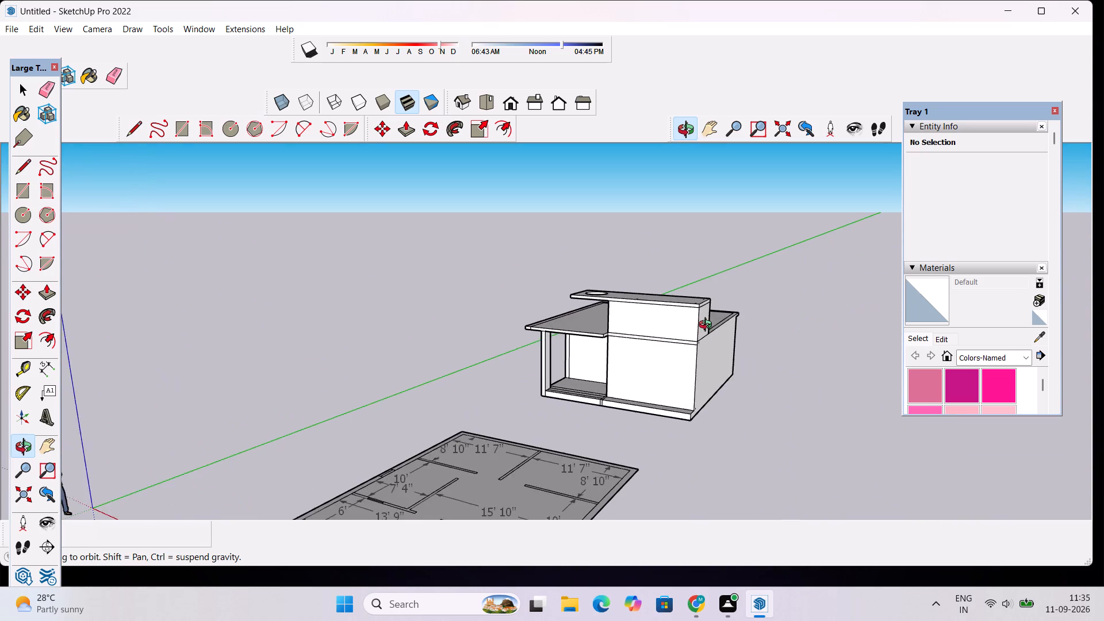
{"action": "scroll", "coordinate": [708, 326], "scroll_direction": "up", "scroll_amount": 4}
{"action": "left_click_drag", "start_coordinate": [693, 348], "coordinate": [738, 292]}
{"action": "scroll", "coordinate": [686, 316], "scroll_direction": "up", "scroll_amount": 2}
{"action": "left_click_drag", "start_coordinate": [645, 341], "coordinate": [652, 335]}
{"action": "scroll", "coordinate": [658, 295], "scroll_direction": "up", "scroll_amount": 4}
{"action": "scroll", "coordinate": [680, 301], "scroll_direction": "down", "scroll_amount": 2}
{"action": "left_click_drag", "start_coordinate": [676, 304], "coordinate": [674, 374]}
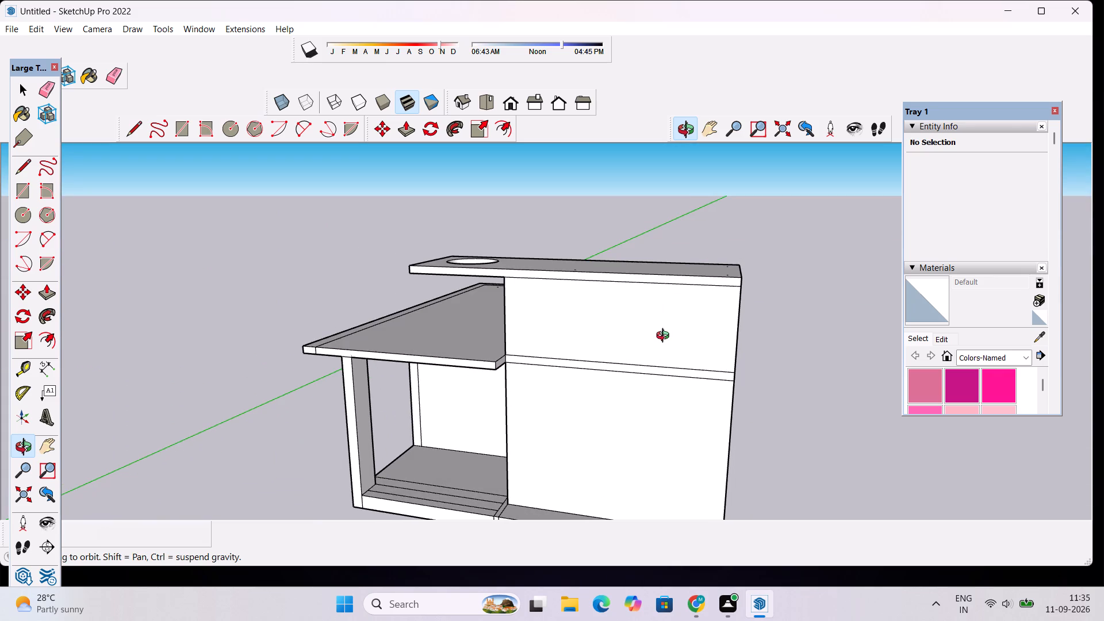
{"action": "scroll", "coordinate": [676, 304], "scroll_direction": "up", "scroll_amount": 3}
{"action": "scroll", "coordinate": [676, 304], "scroll_direction": "down", "scroll_amount": 4}
{"action": "left_click_drag", "start_coordinate": [659, 339], "coordinate": [715, 296]}
{"action": "scroll", "coordinate": [715, 296], "scroll_direction": "down", "scroll_amount": 3}
{"action": "left_click_drag", "start_coordinate": [714, 293], "coordinate": [704, 321]}
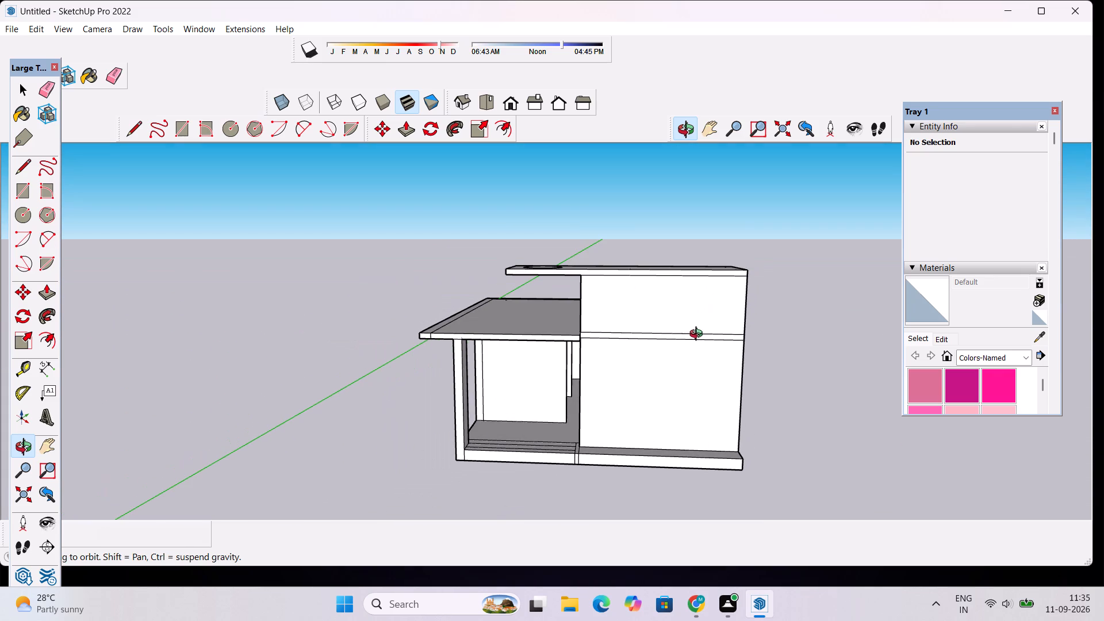
{"action": "left_click_drag", "start_coordinate": [699, 330], "coordinate": [697, 349]}
Draw a rectangle spanning the 1' 9" depth of the base ledge at its outer corner beside the stair-enclosure wall.
{"action": "key", "text": "r"}
{"action": "scroll", "coordinate": [741, 448], "scroll_direction": "up", "scroll_amount": 4}
{"action": "scroll", "coordinate": [741, 448], "scroll_direction": "down", "scroll_amount": 1}
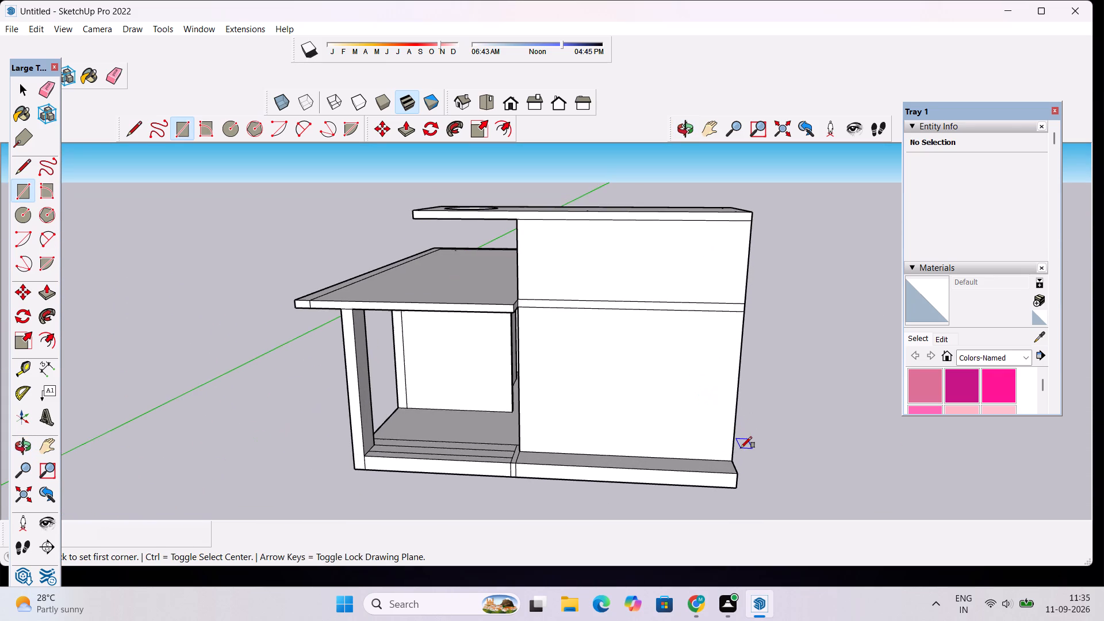
{"action": "scroll", "coordinate": [717, 455], "scroll_direction": "down", "scroll_amount": 5}
{"action": "left_click", "coordinate": [684, 133]}
{"action": "left_click_drag", "start_coordinate": [676, 256], "coordinate": [680, 312]}
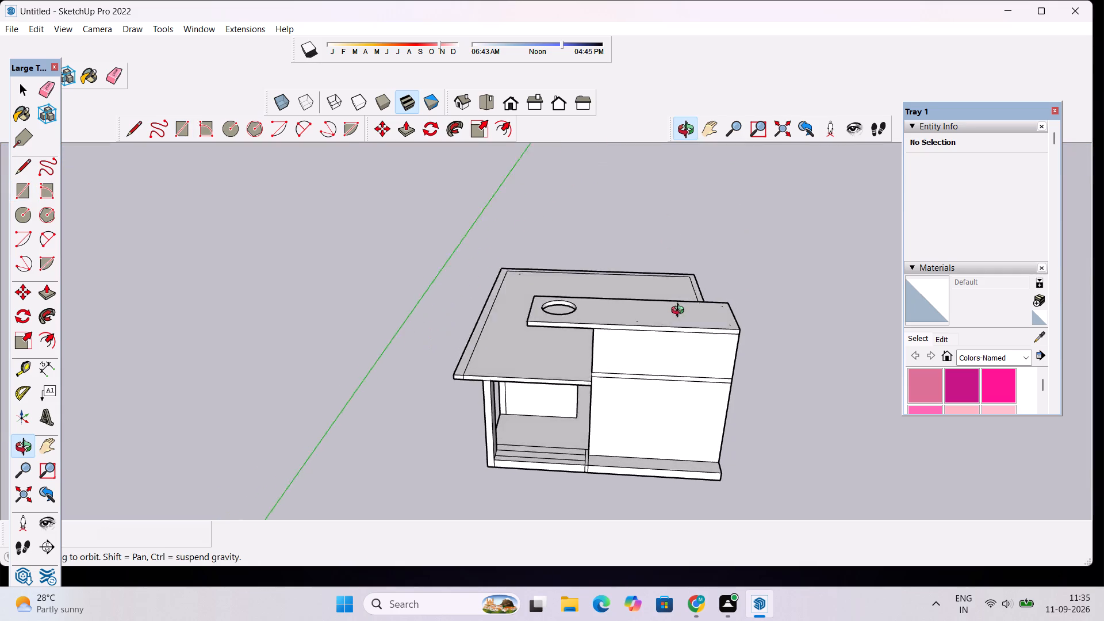
{"action": "left_click_drag", "start_coordinate": [680, 312], "coordinate": [684, 332]}
{"action": "scroll", "coordinate": [701, 491], "scroll_direction": "up", "scroll_amount": 14}
{"action": "key", "text": "r"}
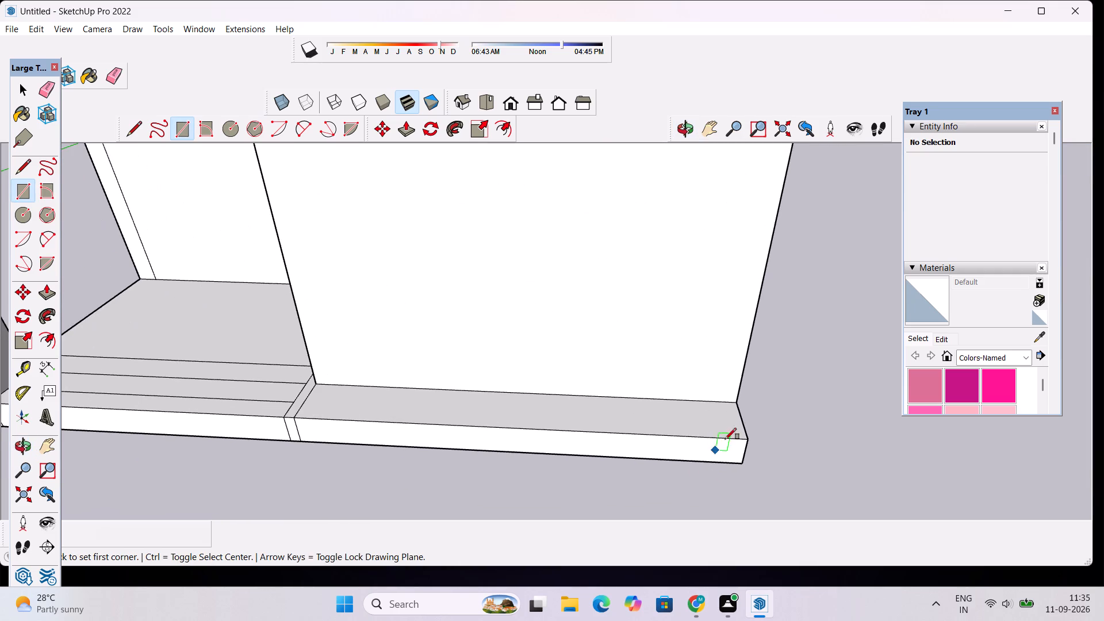
{"action": "scroll", "coordinate": [742, 424], "scroll_direction": "up", "scroll_amount": 5}
{"action": "left_click", "coordinate": [733, 389]}
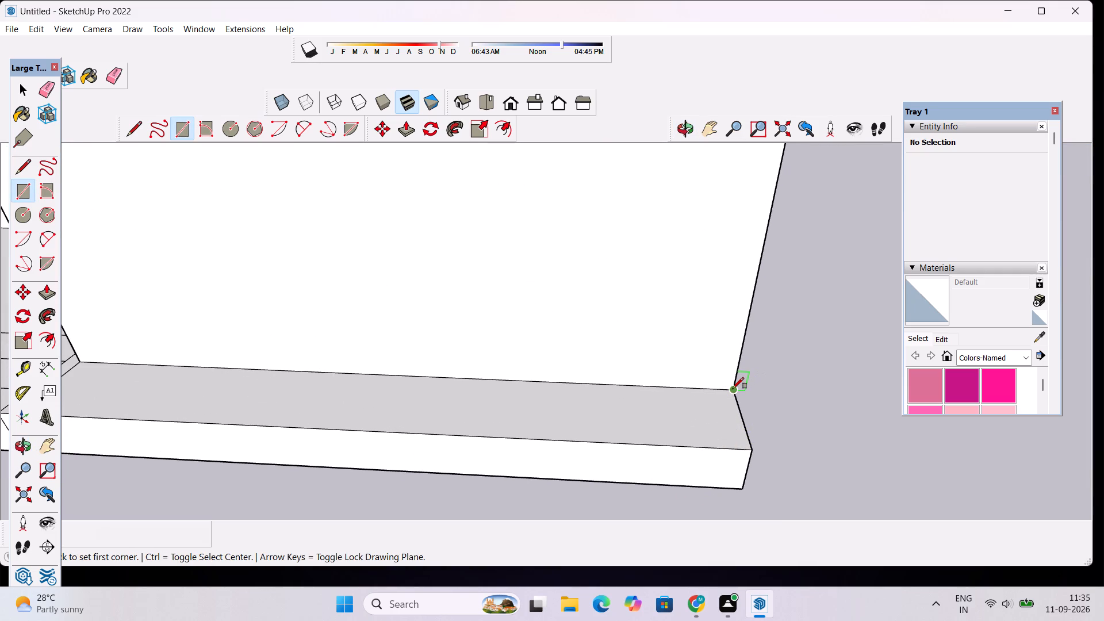
{"action": "left_click", "coordinate": [670, 448]}
{"action": "scroll", "coordinate": [670, 448], "scroll_direction": "down", "scroll_amount": 10}
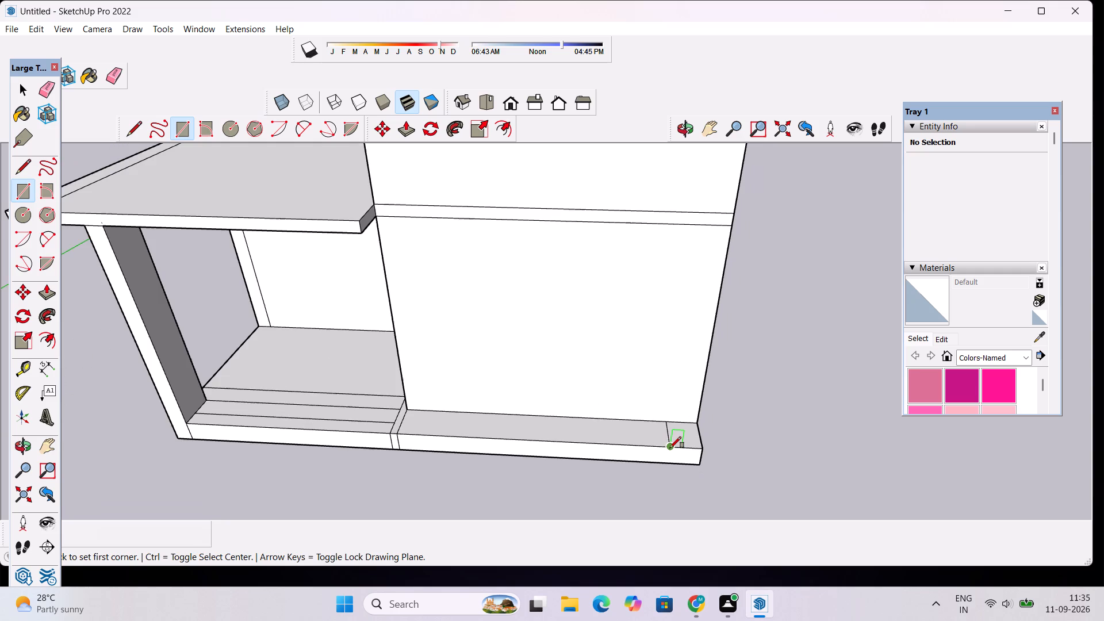
Push/Pull the corner rectangle up 16' to form a post level with the top of the stair-enclosure slab.
{"action": "key", "text": "space"}
{"action": "left_click", "coordinate": [684, 435]}
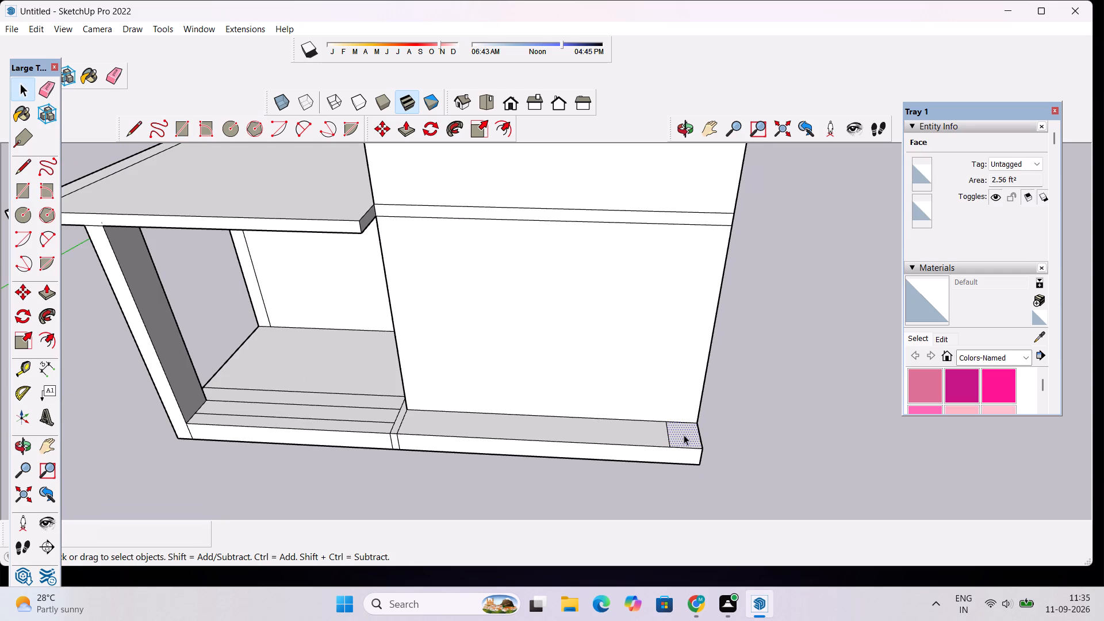
{"action": "key", "text": "p"}
{"action": "left_click", "coordinate": [684, 435]}
{"action": "scroll", "coordinate": [681, 409], "scroll_direction": "down", "scroll_amount": 8}
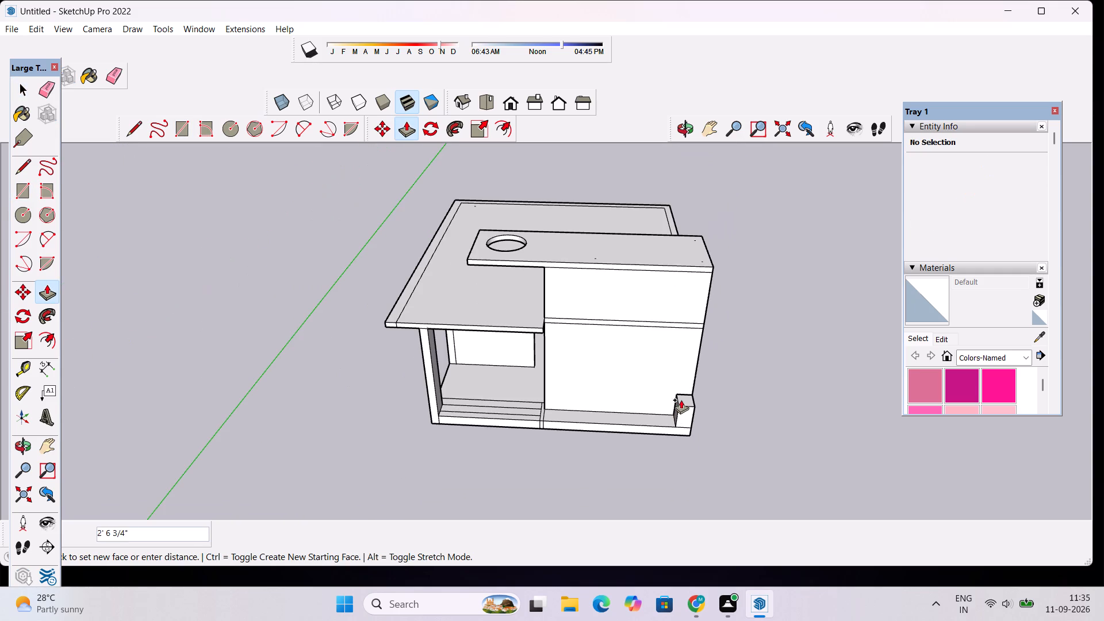
{"action": "scroll", "coordinate": [677, 346], "scroll_direction": "up", "scroll_amount": 5}
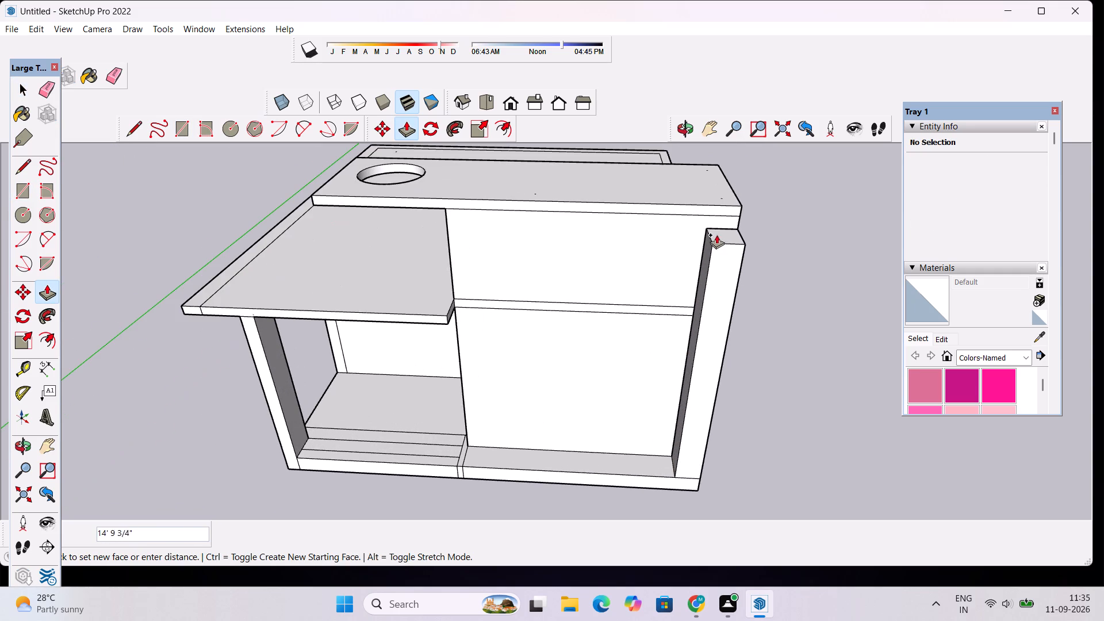
{"action": "left_click", "coordinate": [698, 204]}
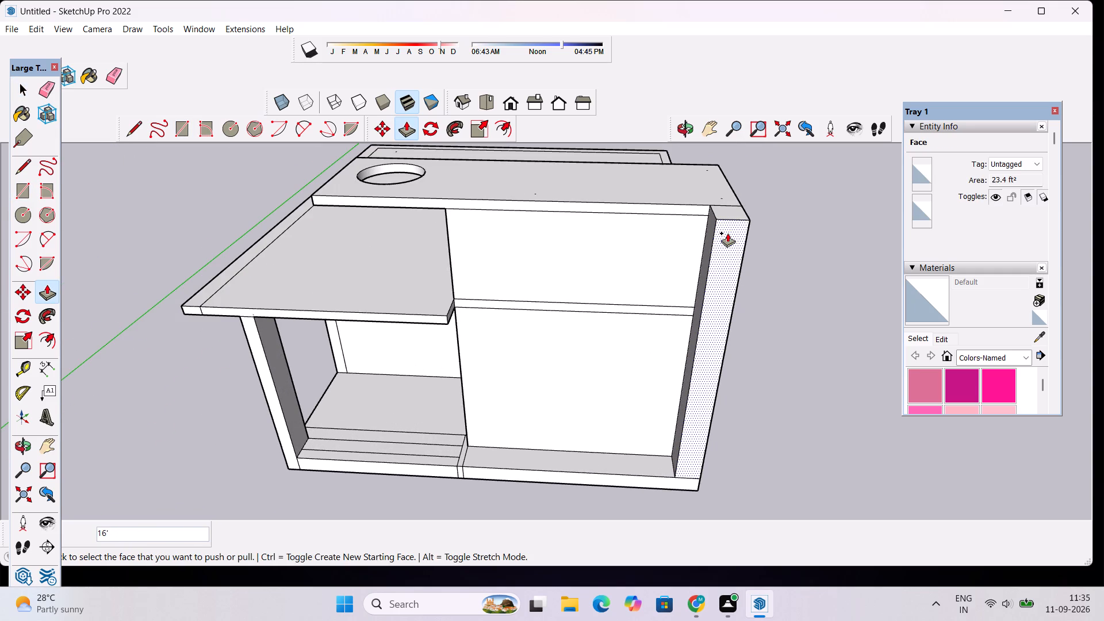
{"action": "key", "text": "space"}
Draw a 1' 9" line across the post's inner face, level with the underside of the stair-enclosure slab.
{"action": "scroll", "coordinate": [708, 221], "scroll_direction": "up", "scroll_amount": 6}
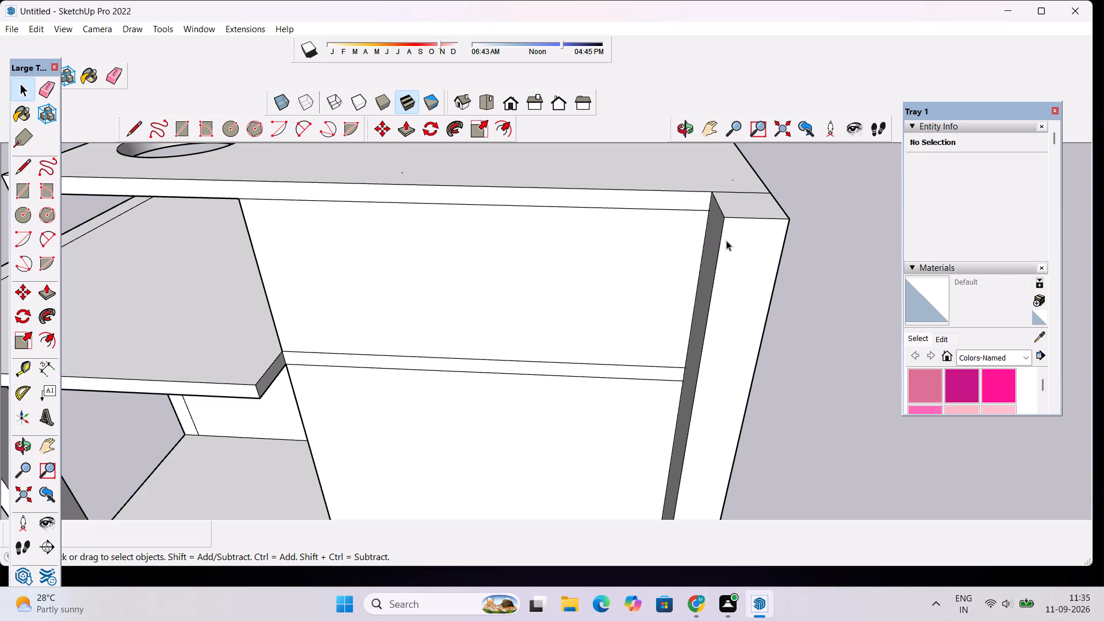
{"action": "key", "text": "l"}
{"action": "scroll", "coordinate": [726, 240], "scroll_direction": "up", "scroll_amount": 4}
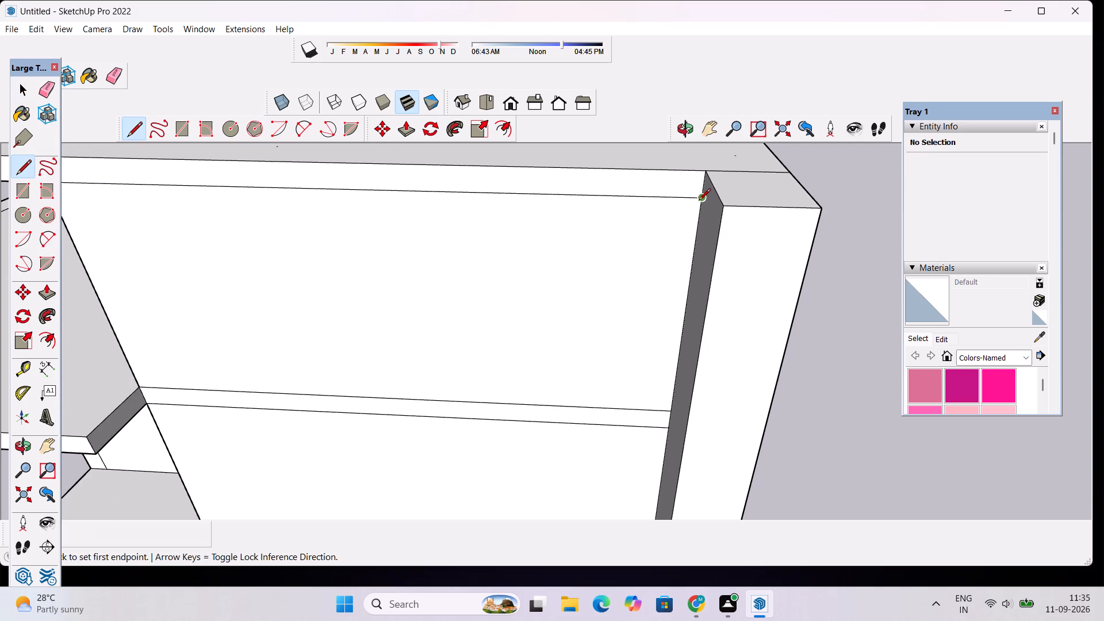
{"action": "left_click", "coordinate": [699, 201]}
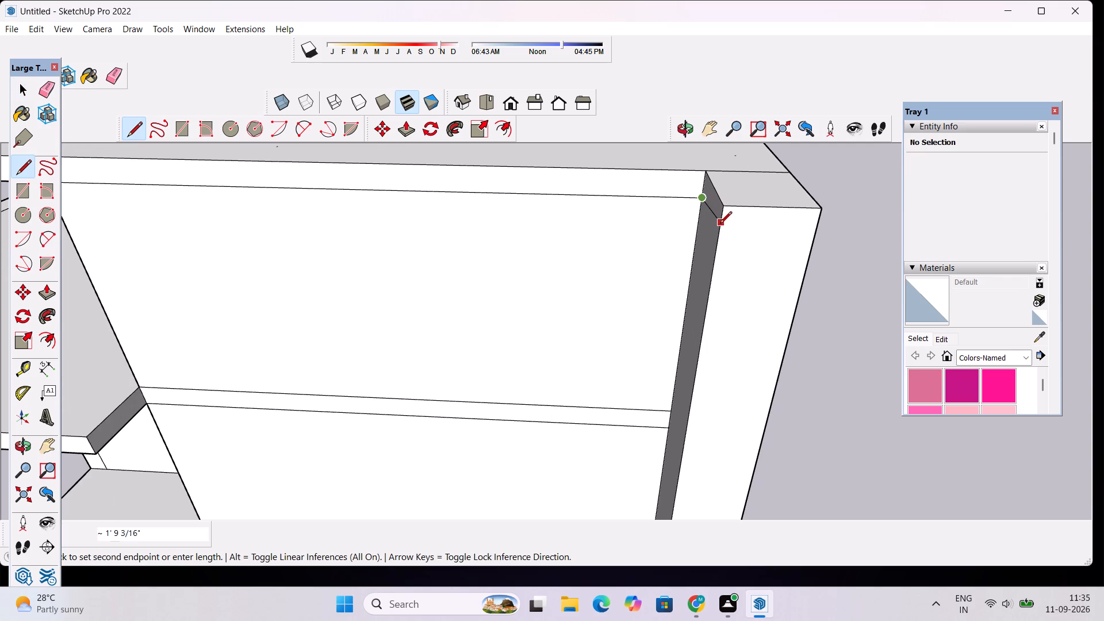
{"action": "left_click", "coordinate": [716, 237]}
{"action": "key", "text": "space"}
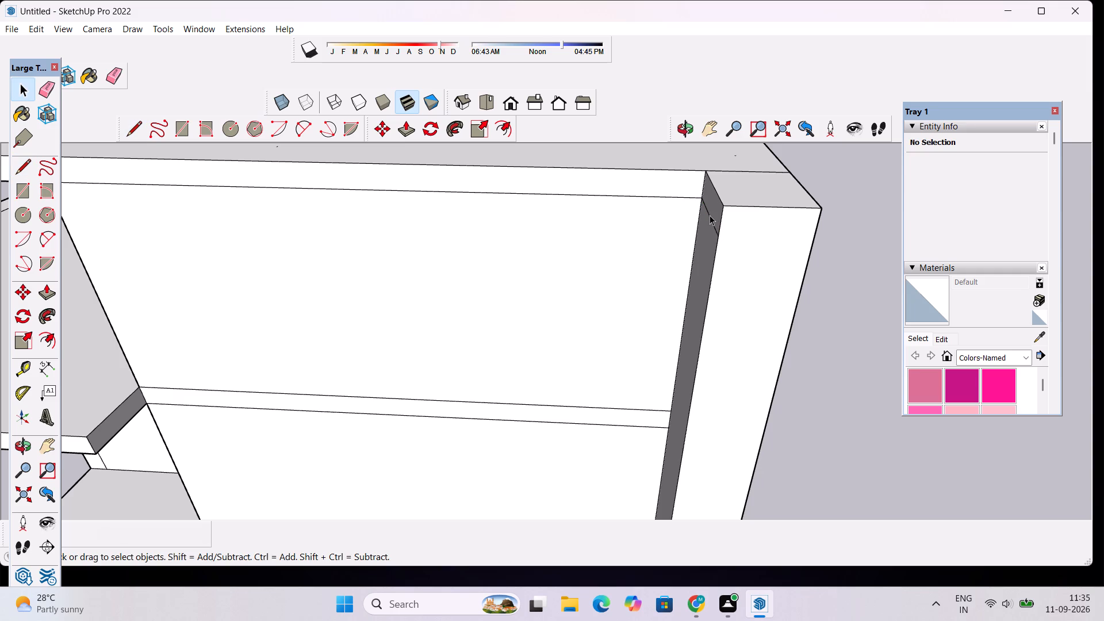
Push/Pull the small face at the top of the post along the slab's edge to its overhanging end, forming a beam.
{"action": "left_click", "coordinate": [713, 209]}
{"action": "key", "text": "p"}
{"action": "left_click", "coordinate": [713, 209]}
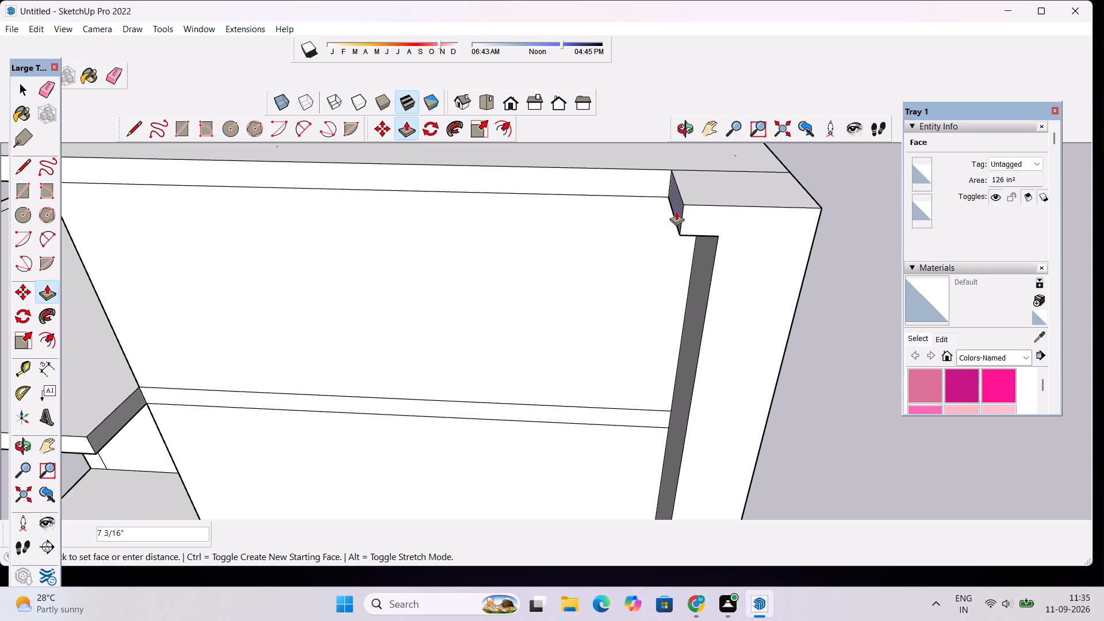
{"action": "scroll", "coordinate": [676, 210], "scroll_direction": "down", "scroll_amount": 10}
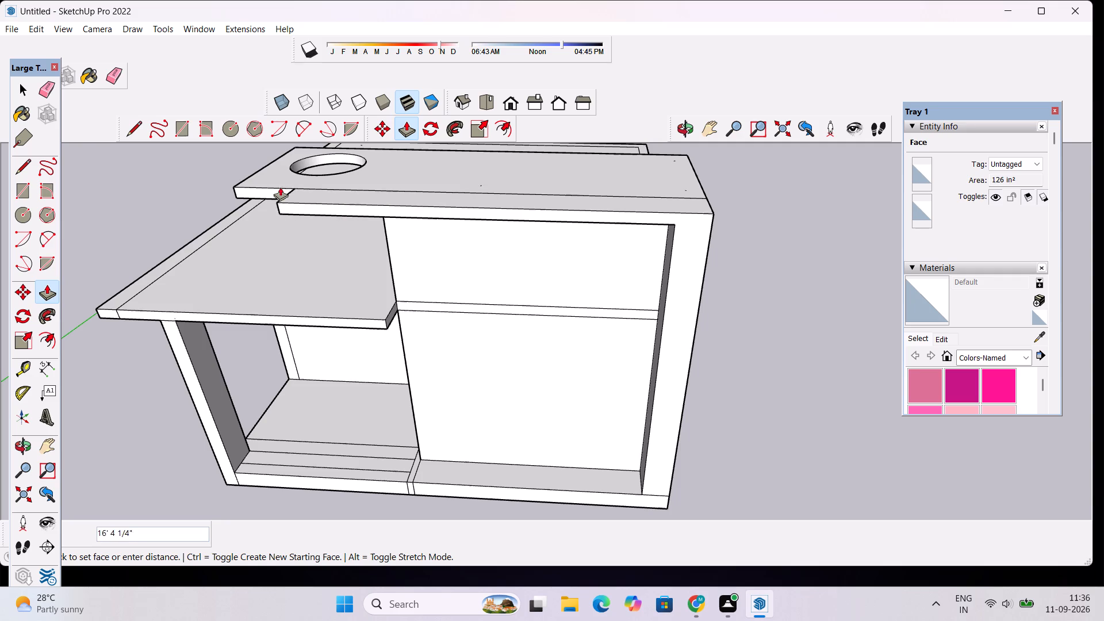
{"action": "left_click", "coordinate": [235, 189]}
{"action": "key", "text": "space"}
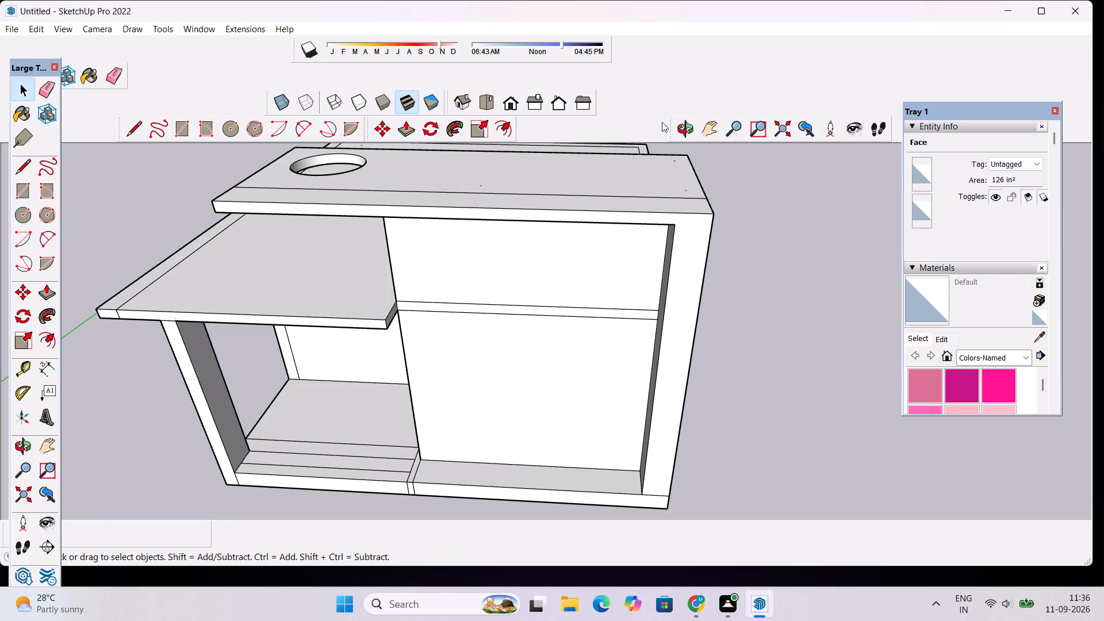
Examine the new post and top beam framing the stair-enclosure wall from the front and below.
{"action": "left_click", "coordinate": [681, 128]}
{"action": "left_click_drag", "start_coordinate": [594, 254], "coordinate": [632, 181]}
{"action": "scroll", "coordinate": [638, 182], "scroll_direction": "down", "scroll_amount": 10}
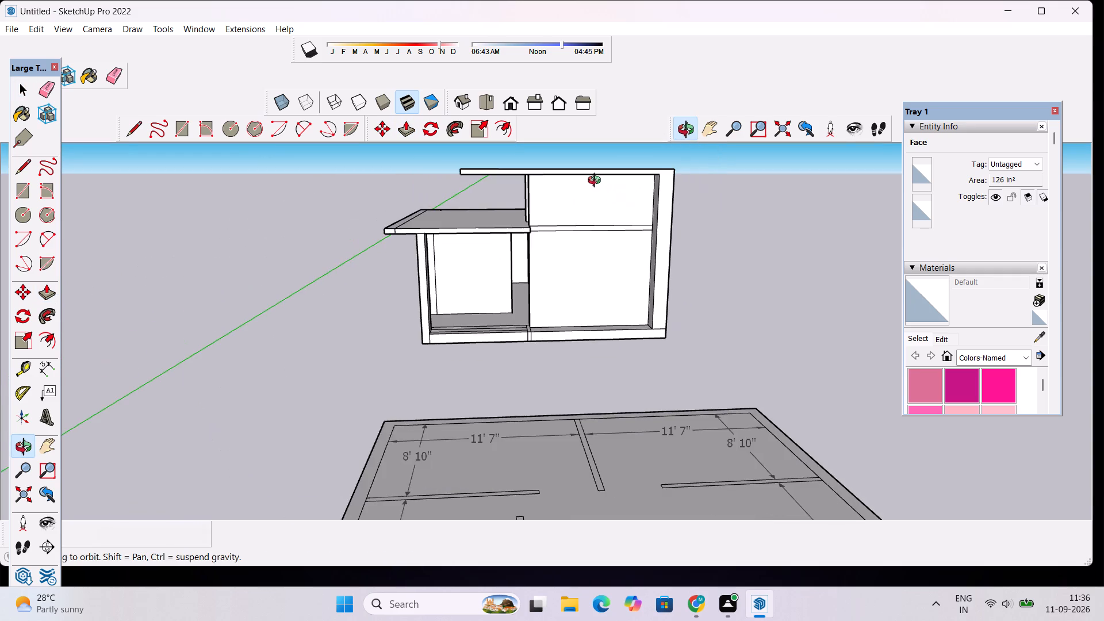
{"action": "left_click_drag", "start_coordinate": [595, 181], "coordinate": [606, 133]}
{"action": "scroll", "coordinate": [604, 188], "scroll_direction": "up", "scroll_amount": 2}
{"action": "scroll", "coordinate": [597, 201], "scroll_direction": "down", "scroll_amount": 1}
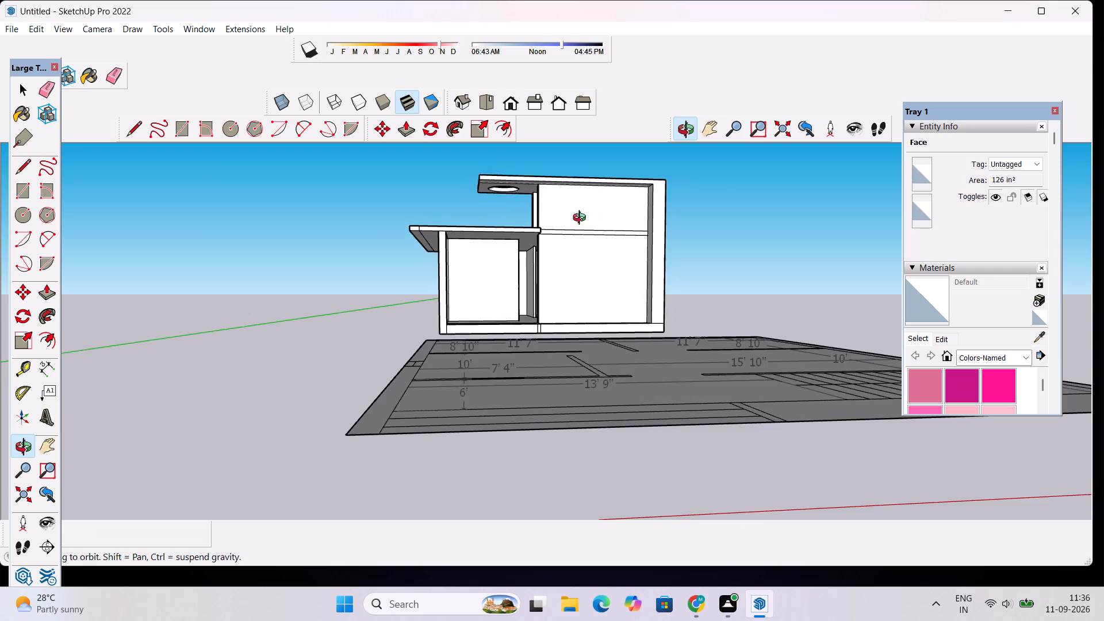
{"action": "left_click_drag", "start_coordinate": [566, 220], "coordinate": [551, 244]}
{"action": "scroll", "coordinate": [604, 190], "scroll_direction": "down", "scroll_amount": 4}
{"action": "scroll", "coordinate": [637, 186], "scroll_direction": "up", "scroll_amount": 5}
Erase the two horizontal lines crossing the stair-enclosure wall inside the new frame.
{"action": "scroll", "coordinate": [641, 170], "scroll_direction": "up", "scroll_amount": 4}
{"action": "left_click_drag", "start_coordinate": [657, 189], "coordinate": [654, 216]}
{"action": "scroll", "coordinate": [652, 236], "scroll_direction": "up", "scroll_amount": 4}
{"action": "left_click_drag", "start_coordinate": [661, 229], "coordinate": [627, 229]}
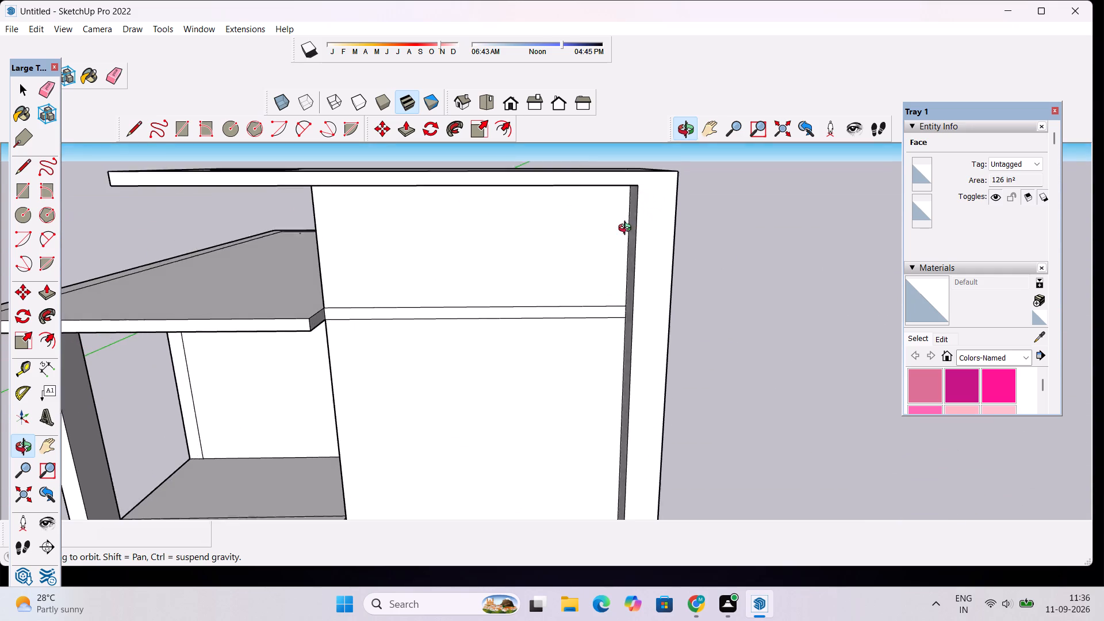
{"action": "left_click_drag", "start_coordinate": [627, 229], "coordinate": [611, 215]}
{"action": "scroll", "coordinate": [578, 229], "scroll_direction": "up", "scroll_amount": 3}
{"action": "left_click_drag", "start_coordinate": [582, 217], "coordinate": [592, 194]}
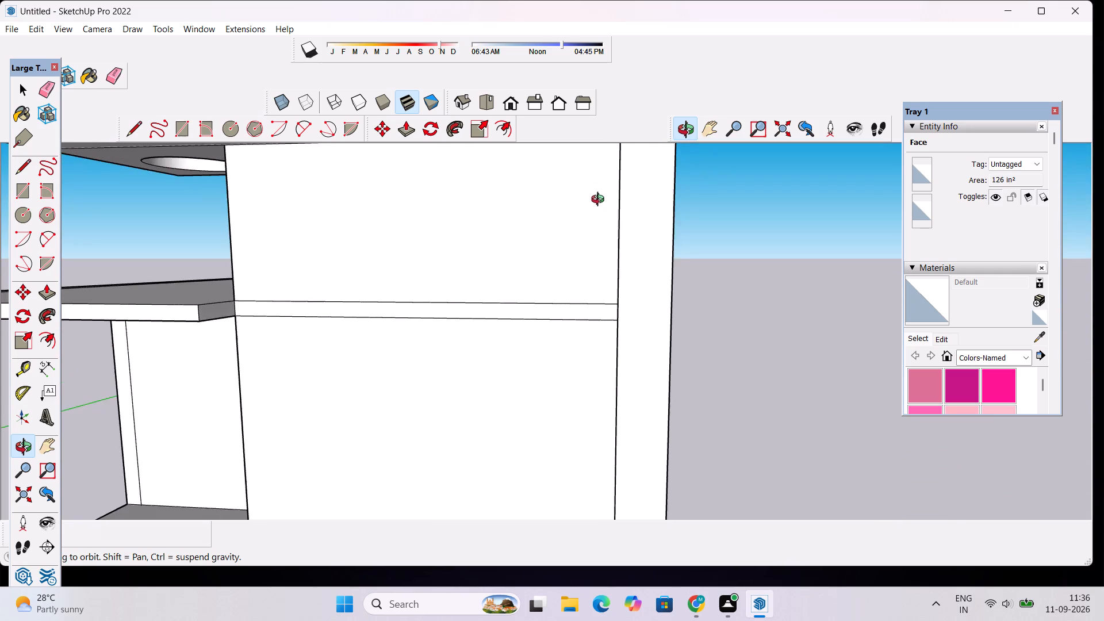
{"action": "scroll", "coordinate": [601, 210], "scroll_direction": "down", "scroll_amount": 3}
{"action": "key", "text": "space"}
{"action": "key", "text": "e"}
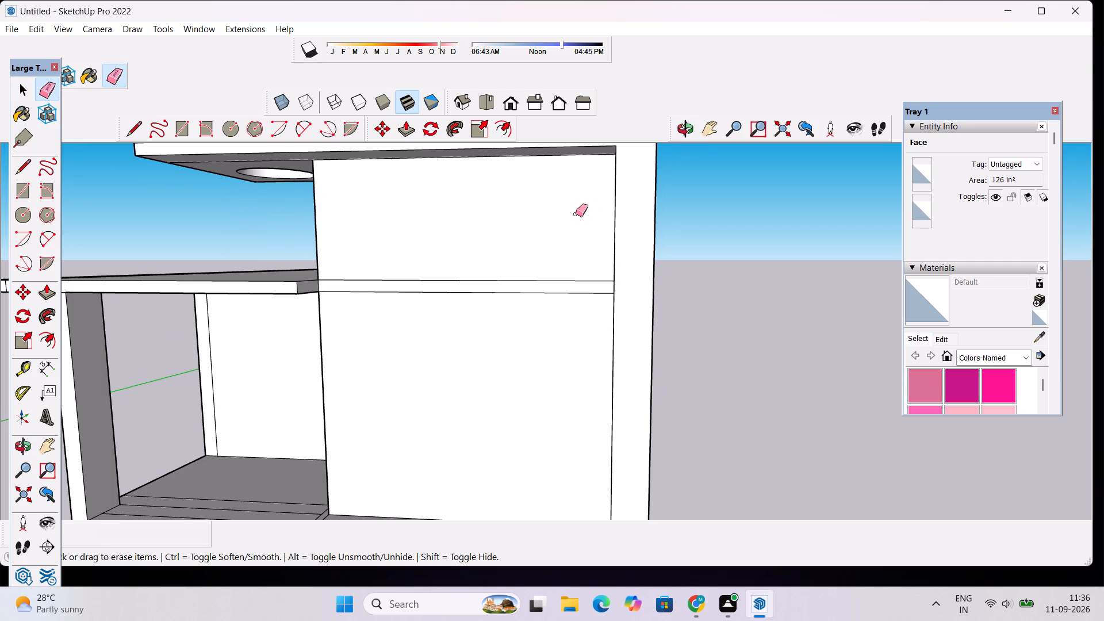
{"action": "left_click_drag", "start_coordinate": [541, 241], "coordinate": [545, 296]}
Examine the interior with the staircase through the porch side, the round slab opening and the framed stair-enclosure wall.
{"action": "left_click", "coordinate": [683, 132]}
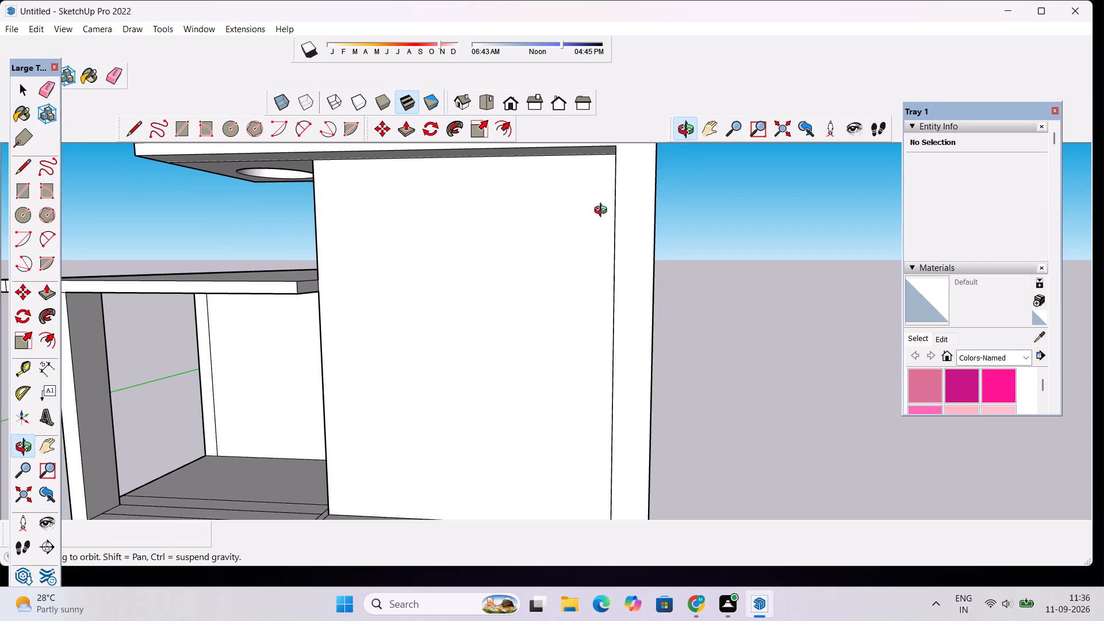
{"action": "left_click_drag", "start_coordinate": [571, 227], "coordinate": [933, 154]}
{"action": "left_click_drag", "start_coordinate": [711, 270], "coordinate": [727, 286]}
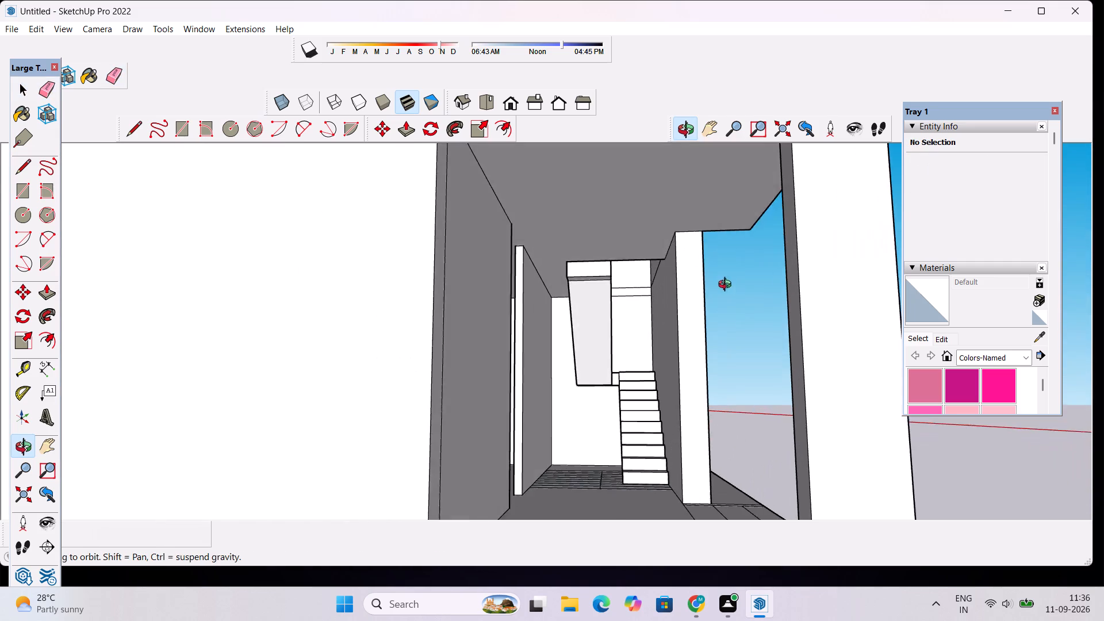
{"action": "left_click_drag", "start_coordinate": [727, 286], "coordinate": [688, 317]}
{"action": "scroll", "coordinate": [576, 313], "scroll_direction": "up", "scroll_amount": 4}
{"action": "left_click_drag", "start_coordinate": [590, 310], "coordinate": [600, 310]}
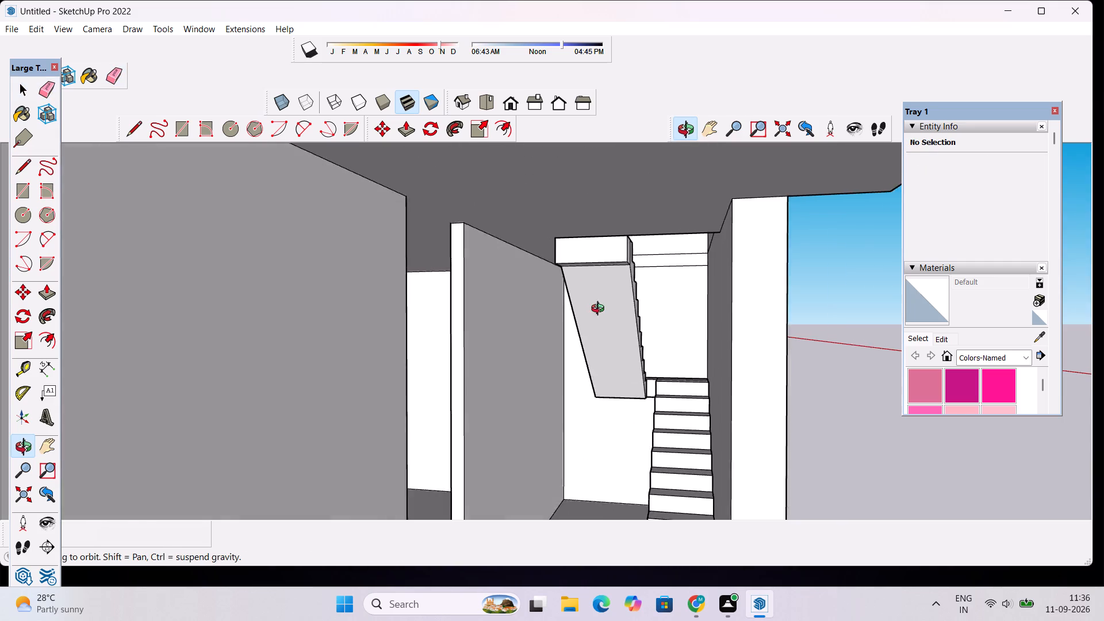
{"action": "left_click_drag", "start_coordinate": [600, 310], "coordinate": [637, 306]}
{"action": "scroll", "coordinate": [639, 291], "scroll_direction": "down", "scroll_amount": 4}
{"action": "left_click_drag", "start_coordinate": [638, 312], "coordinate": [622, 335]}
{"action": "scroll", "coordinate": [627, 319], "scroll_direction": "down", "scroll_amount": 3}
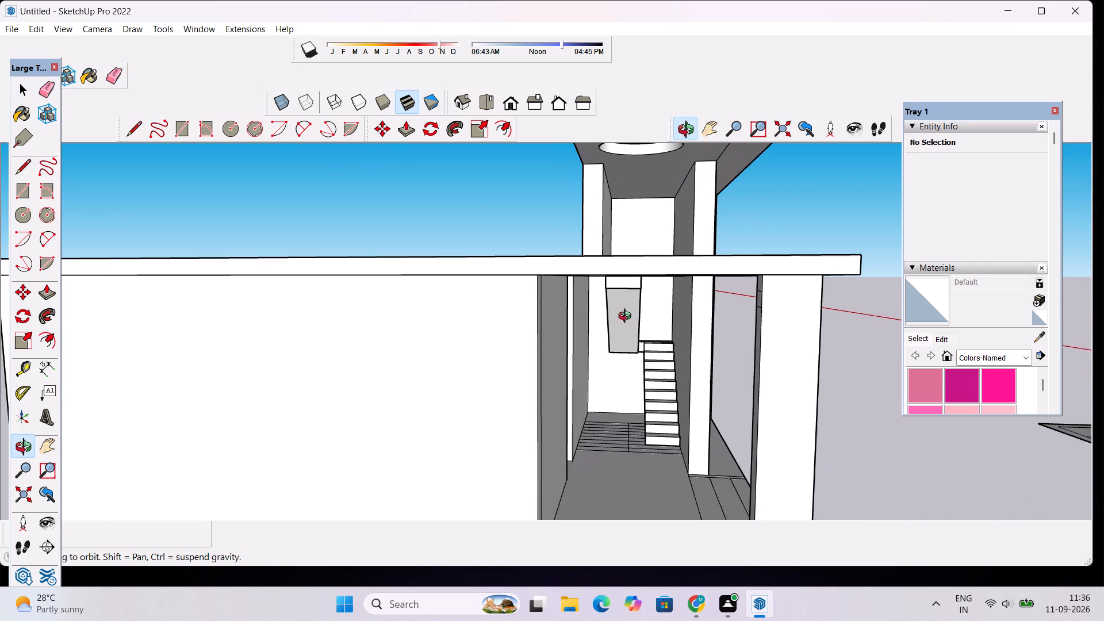
{"action": "scroll", "coordinate": [691, 344], "scroll_direction": "up", "scroll_amount": 3}
{"action": "left_click_drag", "start_coordinate": [716, 332], "coordinate": [607, 347]}
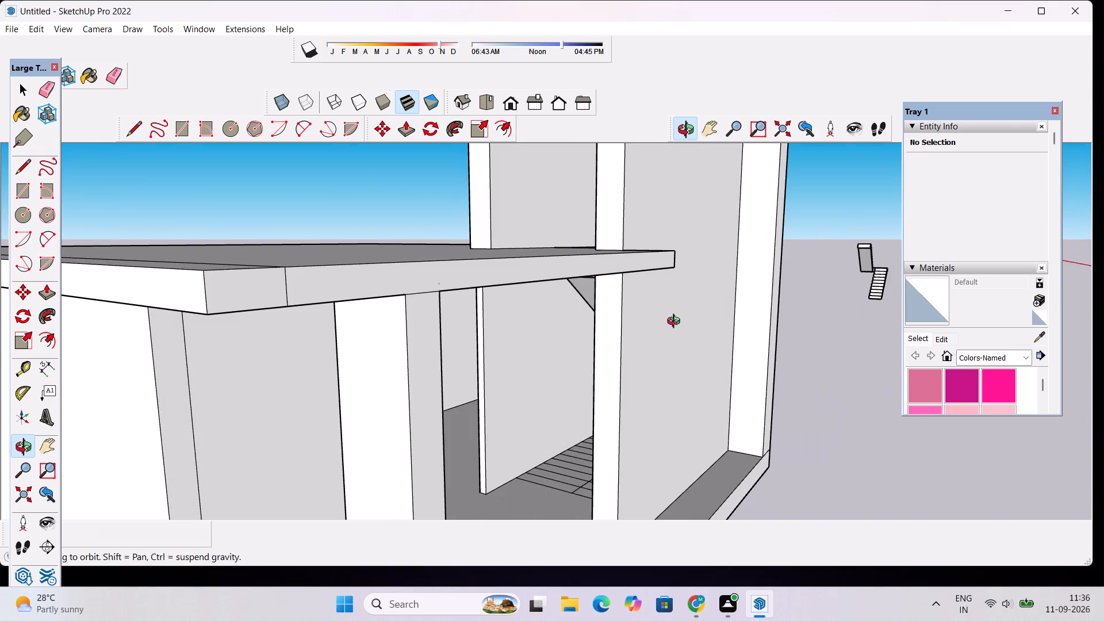
{"action": "scroll", "coordinate": [676, 323], "scroll_direction": "down", "scroll_amount": 1}
{"action": "left_click_drag", "start_coordinate": [684, 326], "coordinate": [585, 340]}
{"action": "scroll", "coordinate": [585, 339], "scroll_direction": "down", "scroll_amount": 5}
{"action": "left_click_drag", "start_coordinate": [662, 329], "coordinate": [548, 344]}
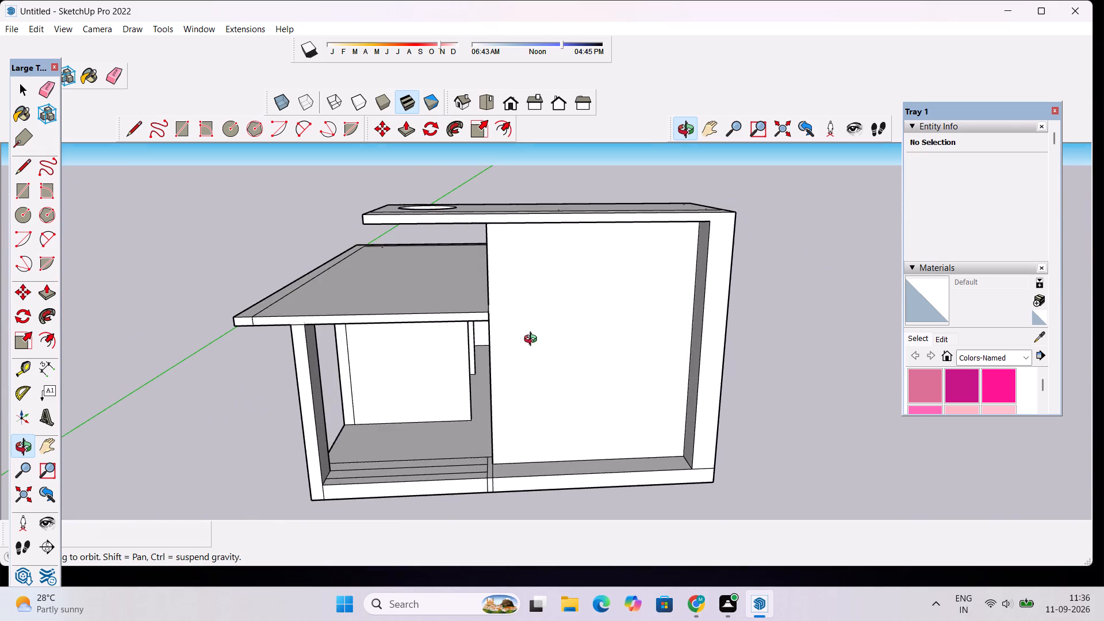
Draw a horizontal line about 9' 9 9/16" long across the upper stair-enclosure wall, starting from the frame post's inner edge.
{"action": "left_click_drag", "start_coordinate": [593, 377], "coordinate": [572, 346]}
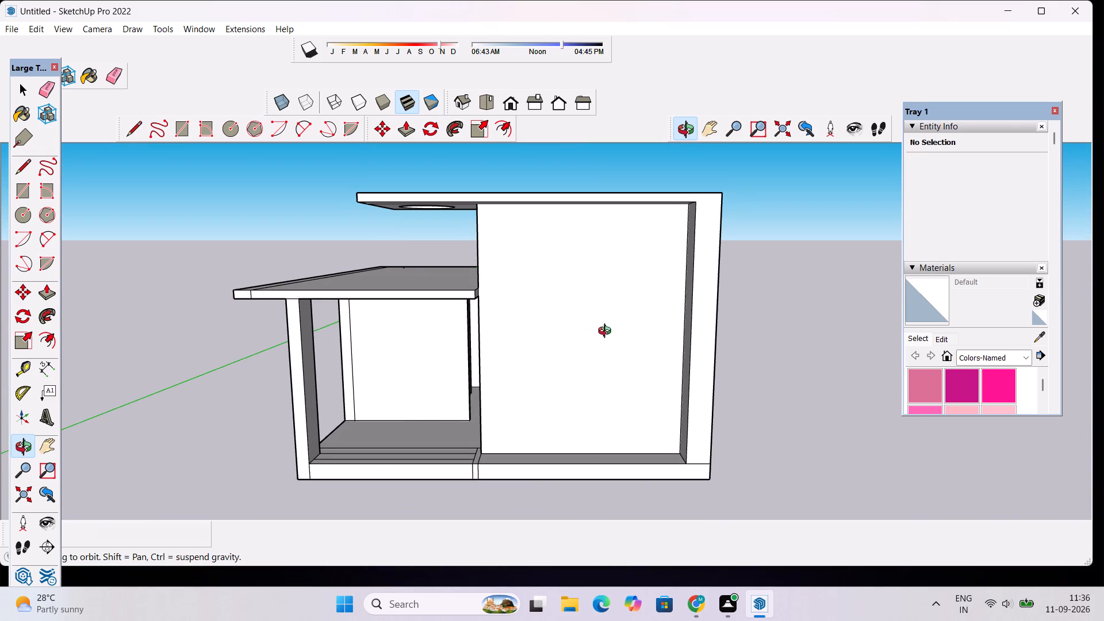
{"action": "scroll", "coordinate": [667, 279], "scroll_direction": "up", "scroll_amount": 4}
{"action": "left_click_drag", "start_coordinate": [667, 279], "coordinate": [642, 274]}
{"action": "key", "text": "l"}
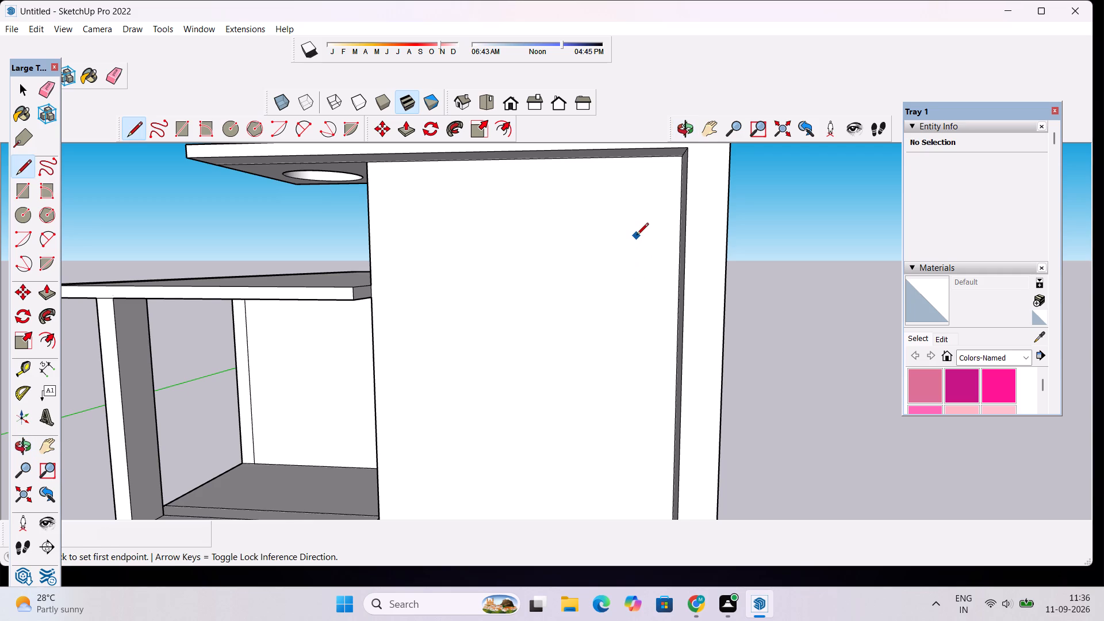
{"action": "scroll", "coordinate": [637, 236], "scroll_direction": "down", "scroll_amount": 1}
{"action": "scroll", "coordinate": [641, 234], "scroll_direction": "up", "scroll_amount": 4}
{"action": "scroll", "coordinate": [673, 210], "scroll_direction": "down", "scroll_amount": 3}
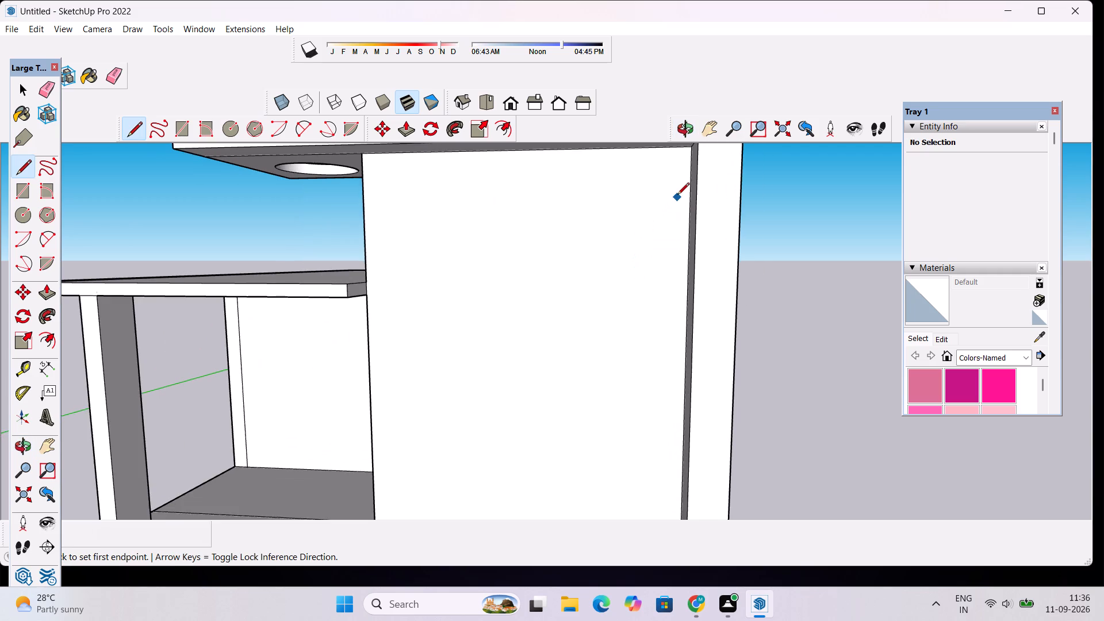
{"action": "scroll", "coordinate": [677, 195], "scroll_direction": "down", "scroll_amount": 2}
{"action": "scroll", "coordinate": [678, 195], "scroll_direction": "up", "scroll_amount": 2}
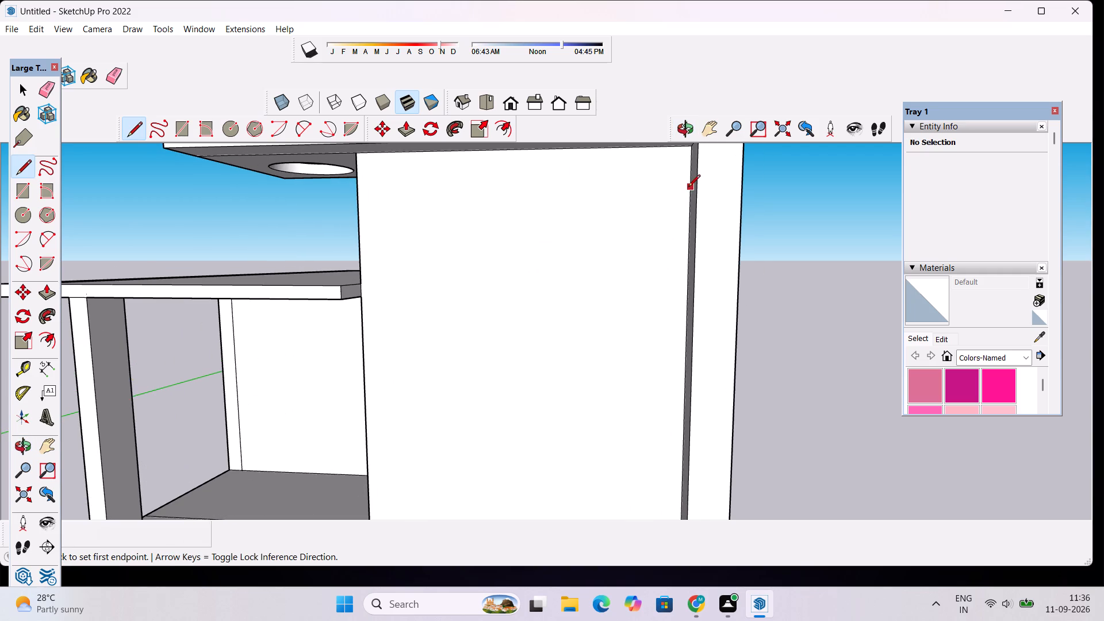
{"action": "left_click", "coordinate": [688, 194]}
{"action": "scroll", "coordinate": [612, 190], "scroll_direction": "down", "scroll_amount": 2}
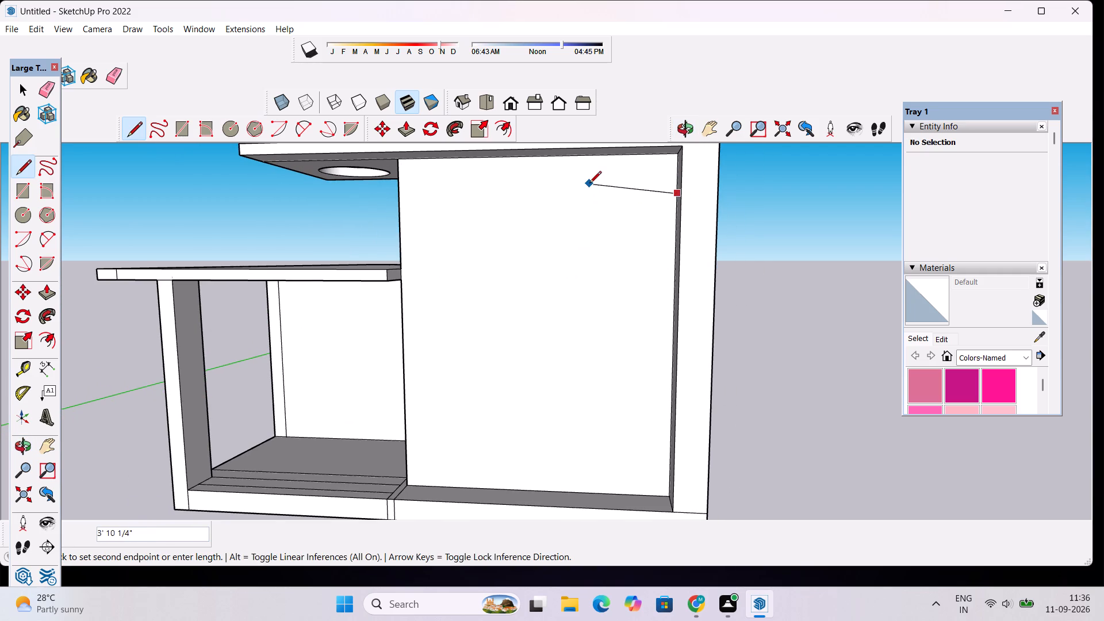
{"action": "scroll", "coordinate": [553, 173], "scroll_direction": "up", "scroll_amount": 2}
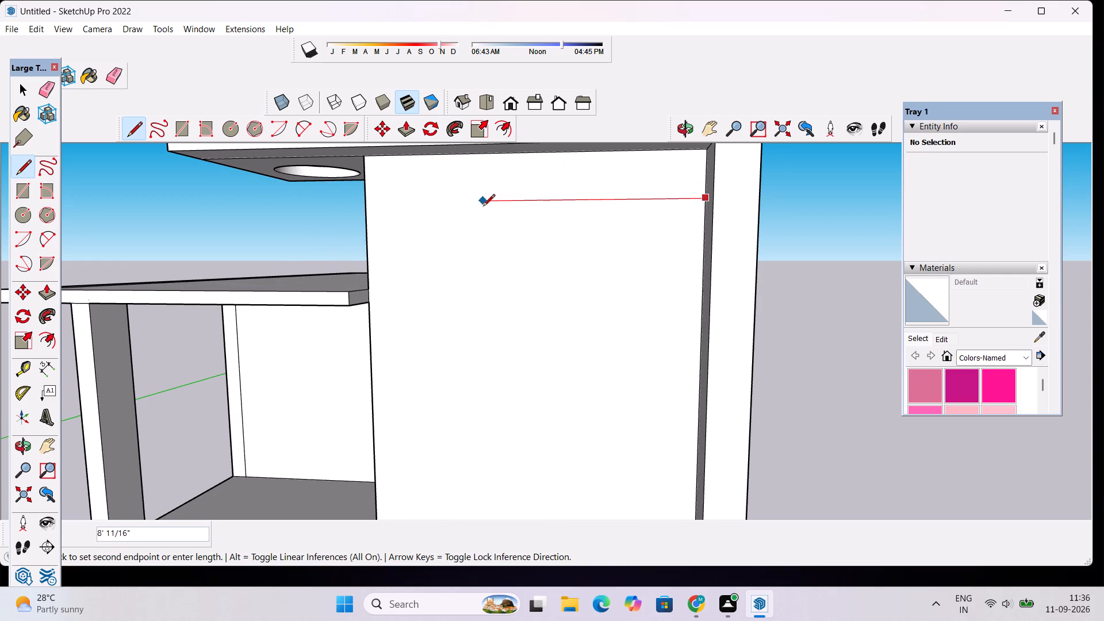
{"action": "left_click", "coordinate": [437, 200]}
Continue the outline about 11' 5" down the wall and horizontally back to the post, closing a rectangular panel.
{"action": "scroll", "coordinate": [437, 200], "scroll_direction": "down", "scroll_amount": 6}
{"action": "scroll", "coordinate": [440, 262], "scroll_direction": "down", "scroll_amount": 3}
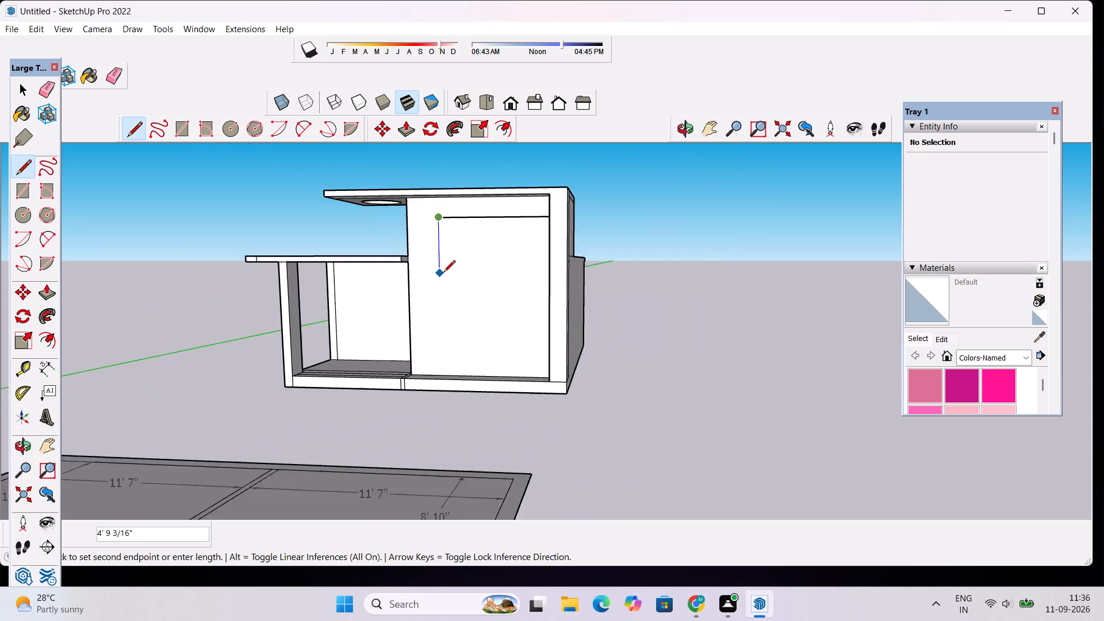
{"action": "scroll", "coordinate": [443, 273], "scroll_direction": "down", "scroll_amount": 4}
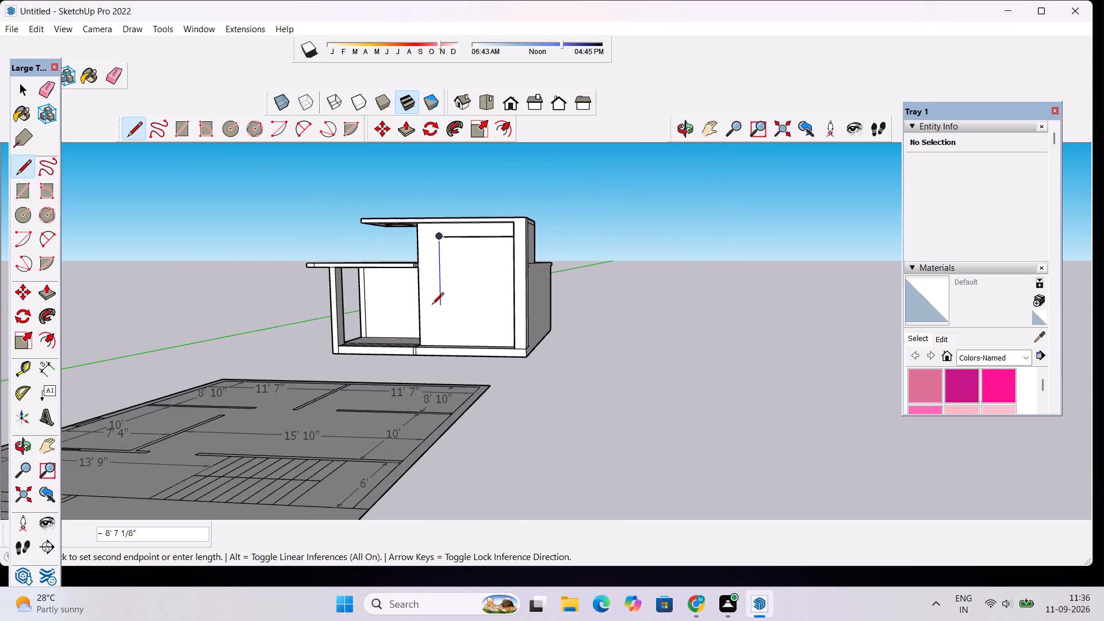
{"action": "scroll", "coordinate": [432, 305], "scroll_direction": "up", "scroll_amount": 6}
{"action": "scroll", "coordinate": [432, 305], "scroll_direction": "down", "scroll_amount": 1}
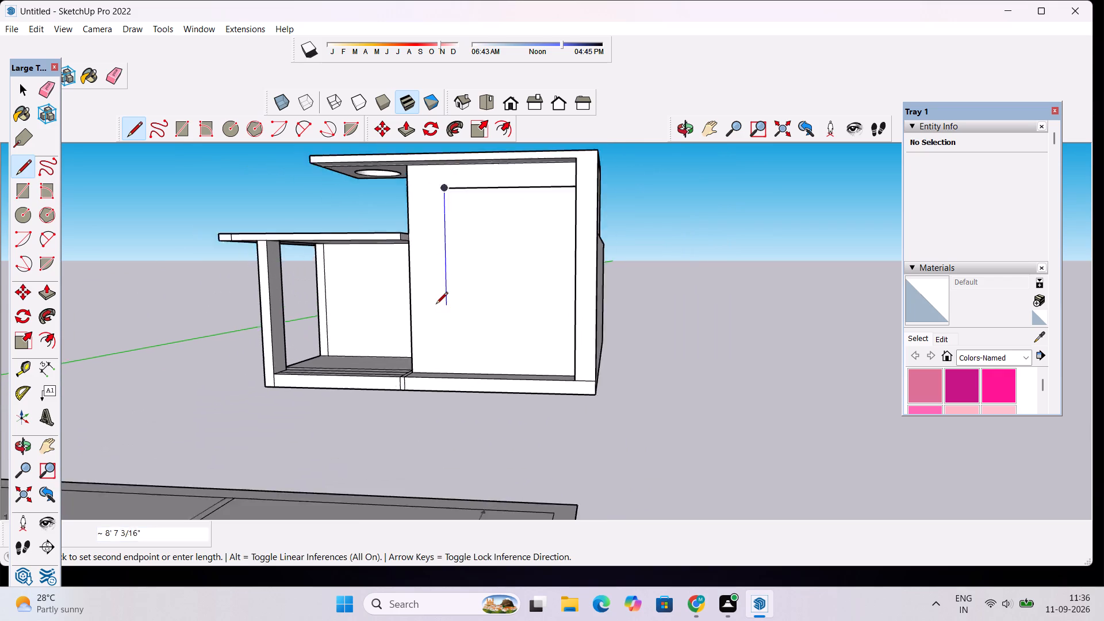
{"action": "scroll", "coordinate": [436, 305], "scroll_direction": "down", "scroll_amount": 2}
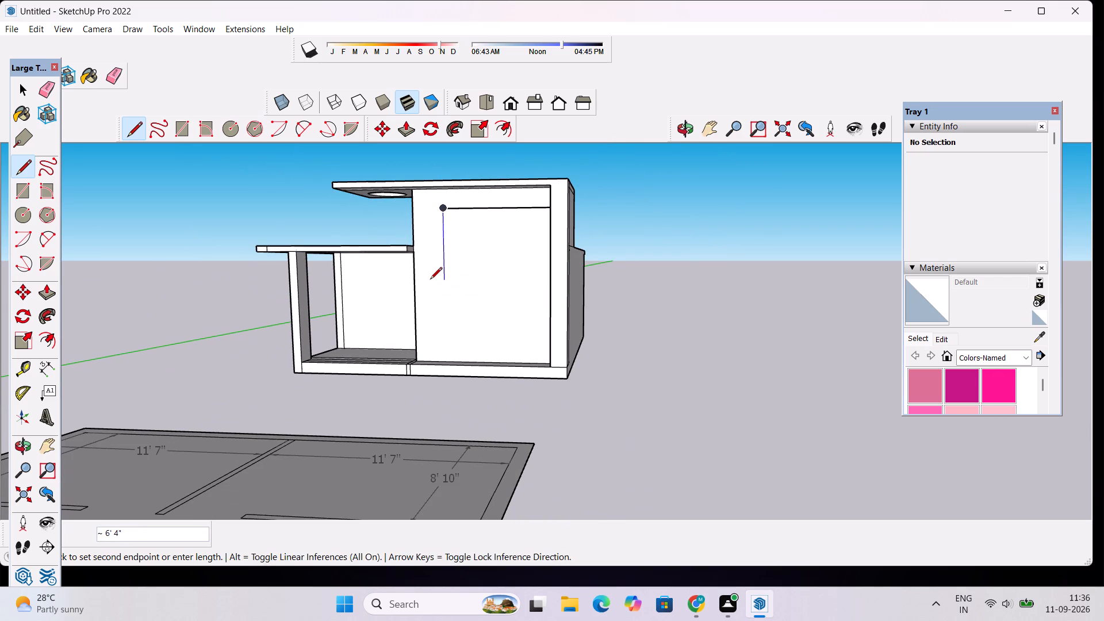
{"action": "scroll", "coordinate": [430, 281], "scroll_direction": "down", "scroll_amount": 2}
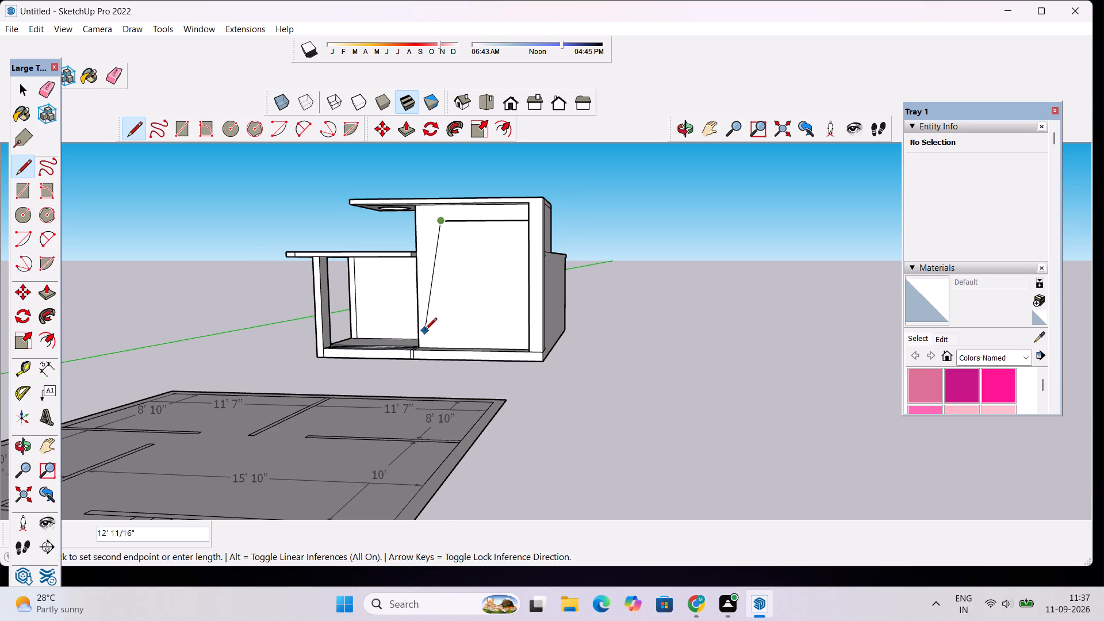
{"action": "scroll", "coordinate": [435, 326], "scroll_direction": "down", "scroll_amount": 3}
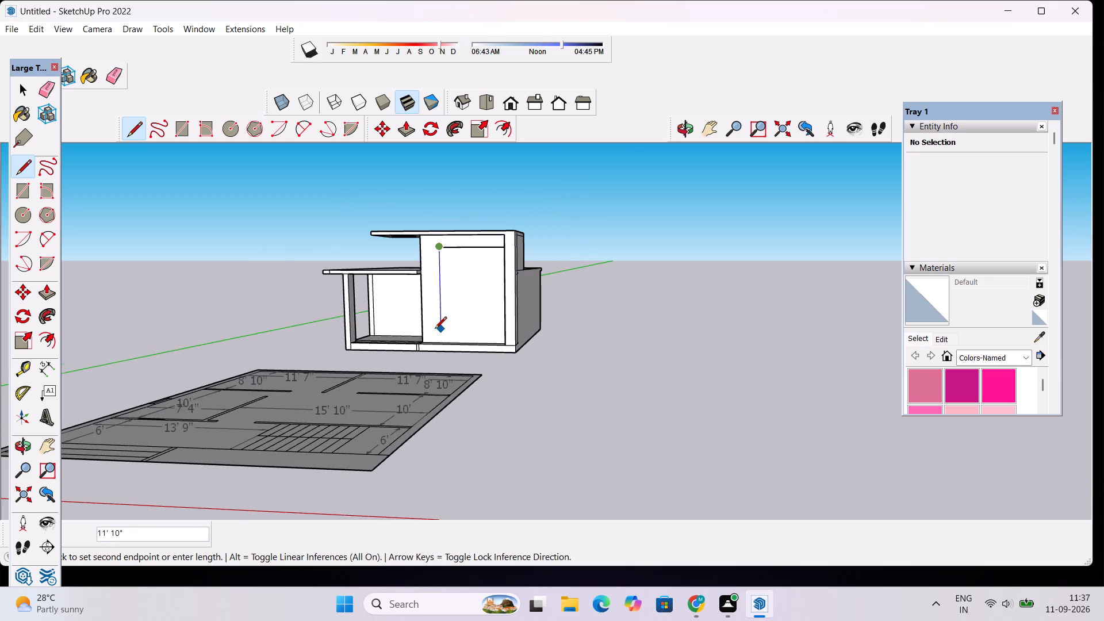
{"action": "scroll", "coordinate": [435, 329], "scroll_direction": "up", "scroll_amount": 9}
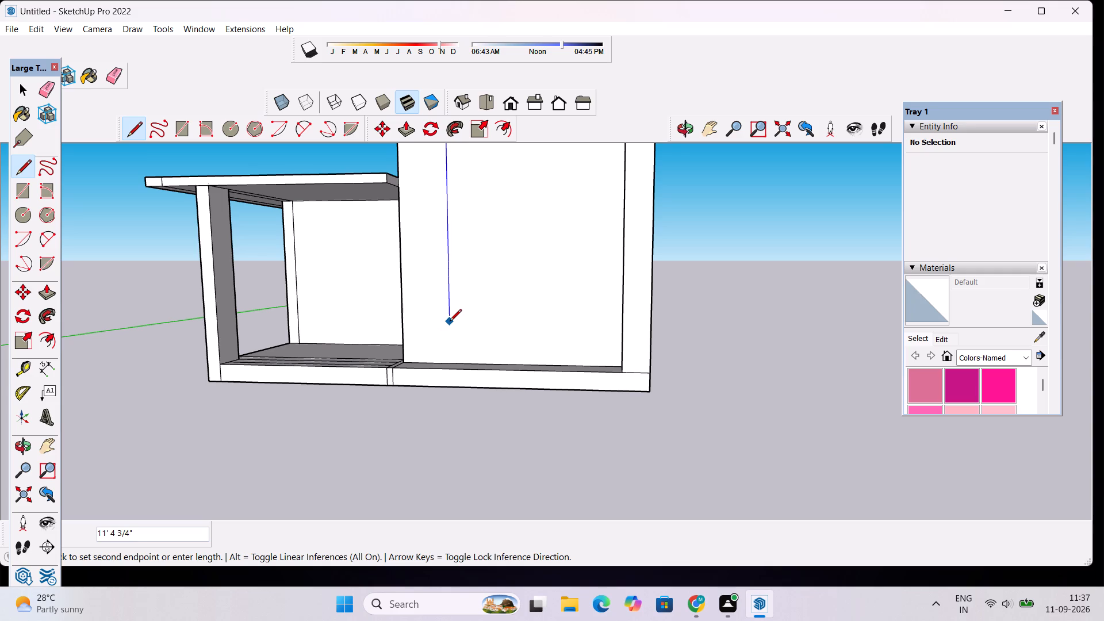
{"action": "left_click", "coordinate": [447, 324]}
{"action": "scroll", "coordinate": [536, 329], "scroll_direction": "up", "scroll_amount": 6}
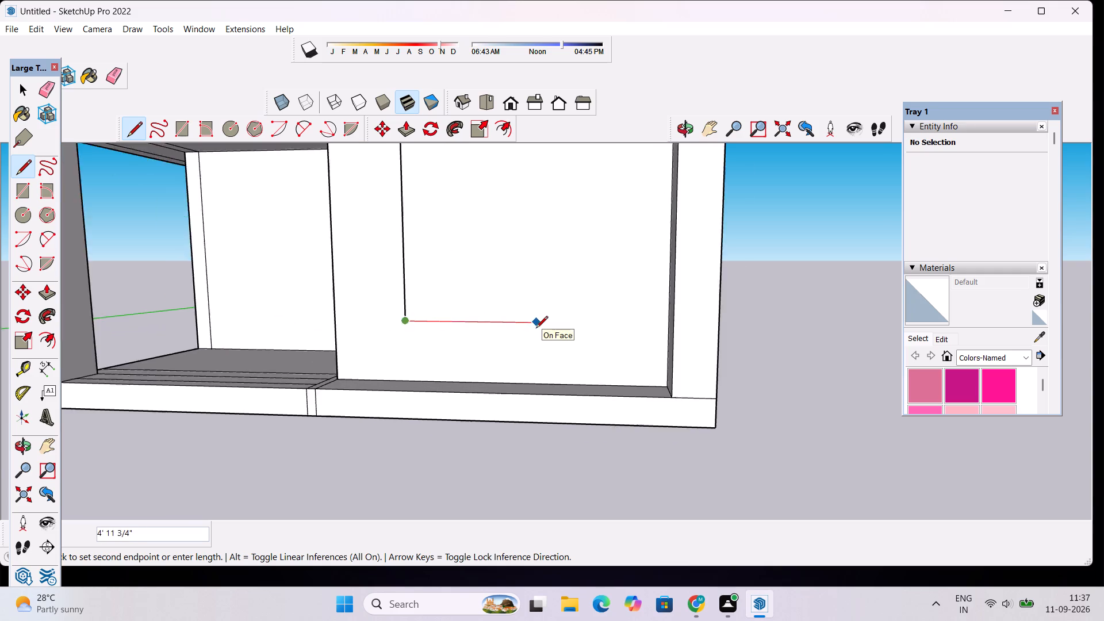
{"action": "scroll", "coordinate": [536, 329], "scroll_direction": "up", "scroll_amount": 3}
{"action": "left_click", "coordinate": [762, 320]}
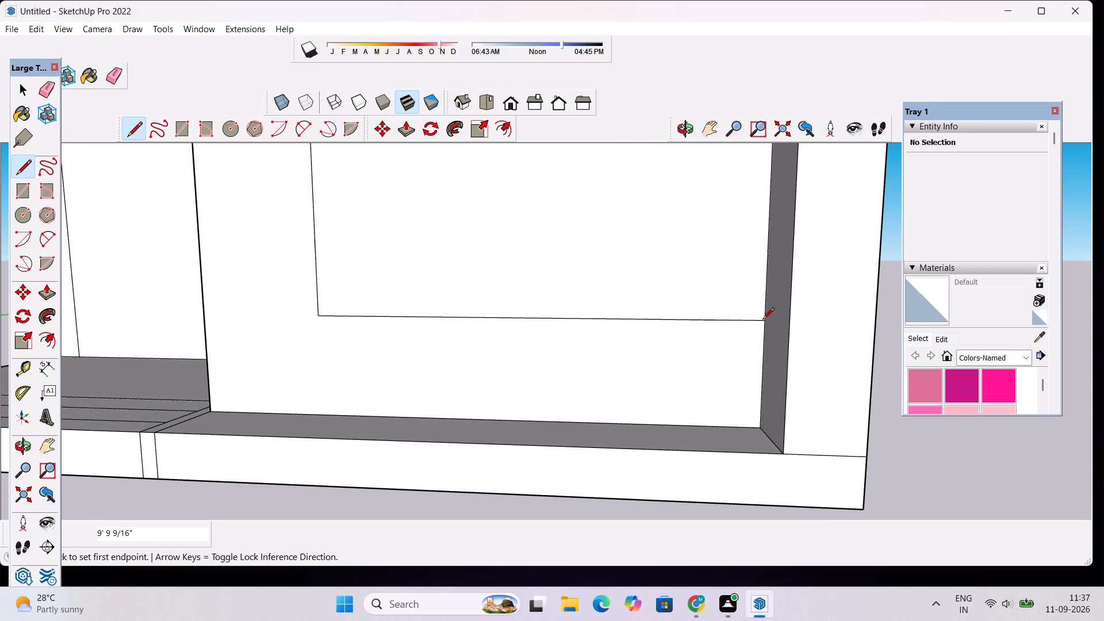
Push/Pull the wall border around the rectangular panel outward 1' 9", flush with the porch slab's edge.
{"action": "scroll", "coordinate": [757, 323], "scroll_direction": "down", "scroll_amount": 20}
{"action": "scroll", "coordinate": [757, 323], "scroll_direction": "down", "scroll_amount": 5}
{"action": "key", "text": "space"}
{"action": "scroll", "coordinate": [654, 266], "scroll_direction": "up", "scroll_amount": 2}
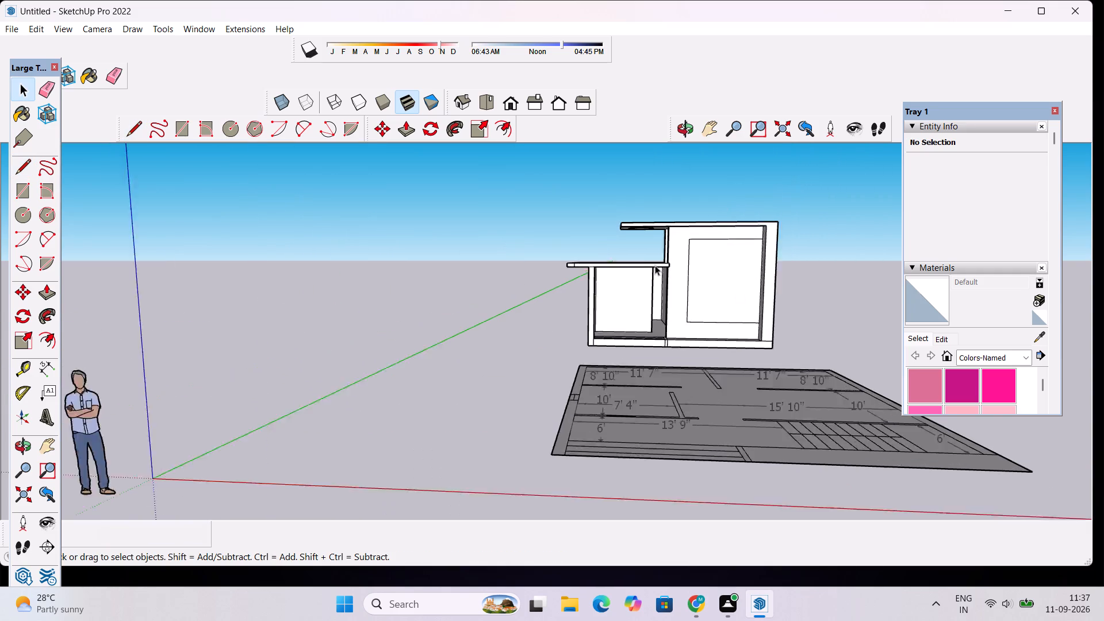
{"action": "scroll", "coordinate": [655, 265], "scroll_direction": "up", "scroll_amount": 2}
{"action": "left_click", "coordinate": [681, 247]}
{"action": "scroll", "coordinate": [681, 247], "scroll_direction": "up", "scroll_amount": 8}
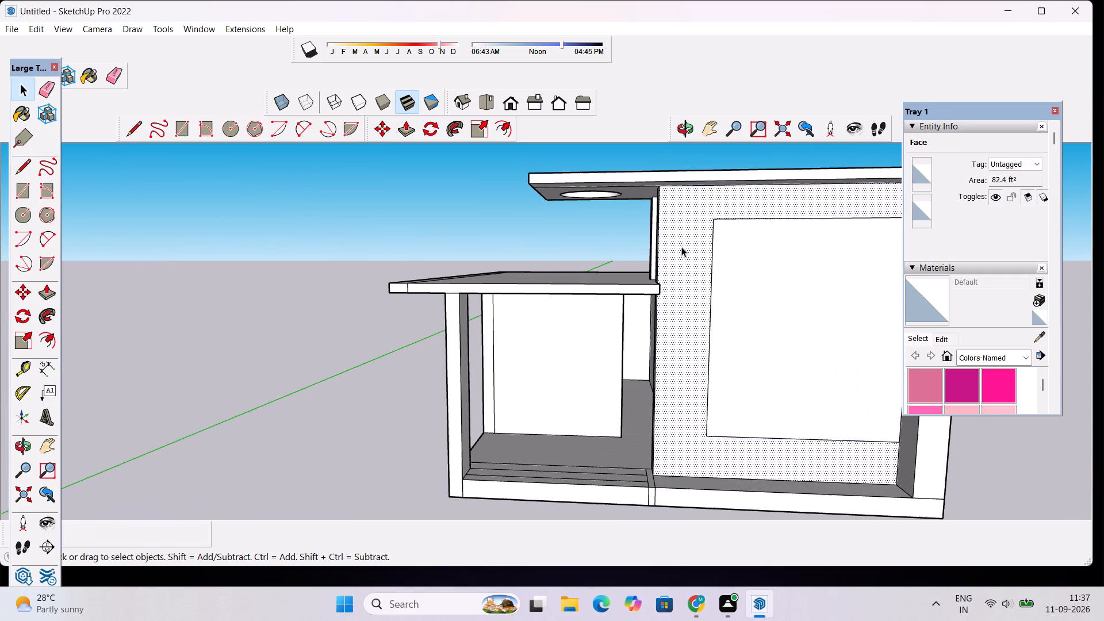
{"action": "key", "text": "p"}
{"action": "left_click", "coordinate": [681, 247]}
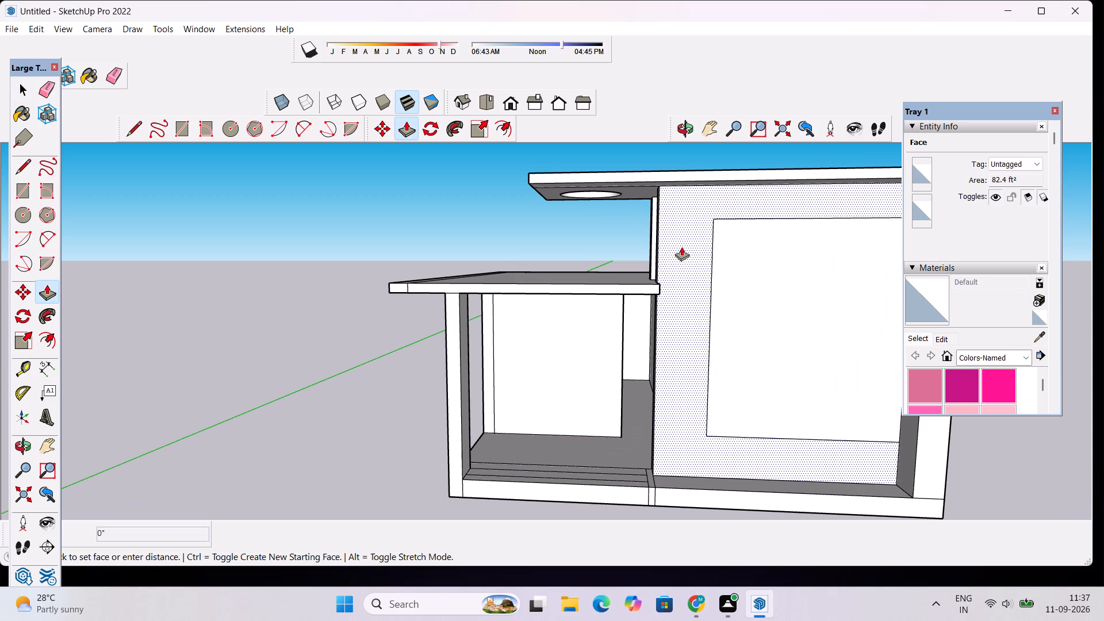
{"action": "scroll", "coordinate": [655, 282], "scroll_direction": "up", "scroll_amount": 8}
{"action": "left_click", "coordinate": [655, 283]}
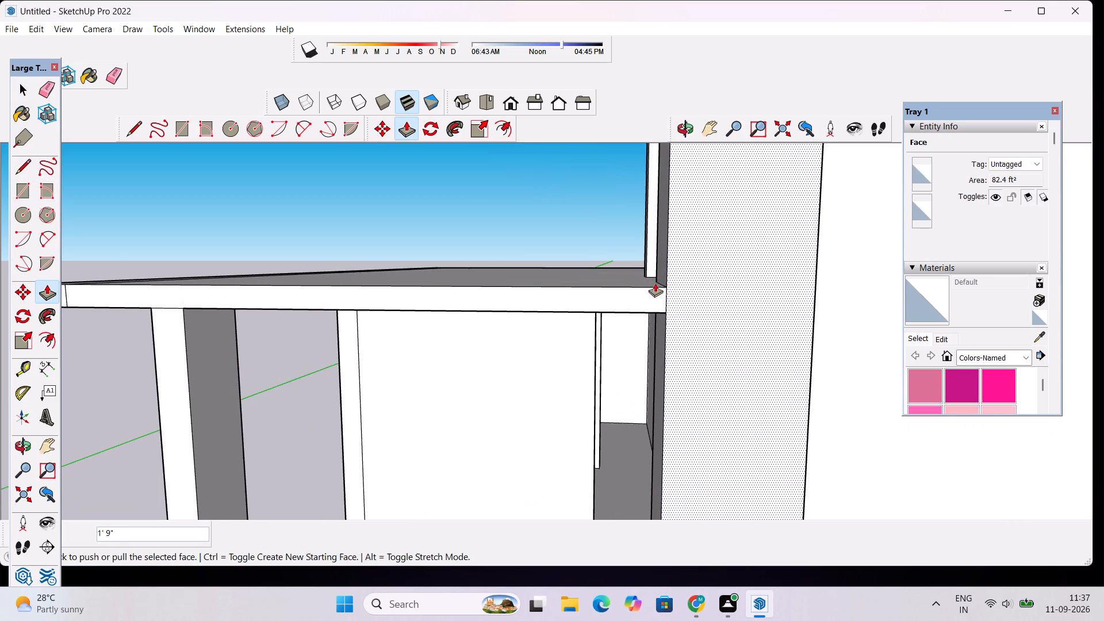
Examine how the projecting wall border meets the porch slab, post and frame from the porch side, front and above.
{"action": "key", "text": "space"}
{"action": "left_click", "coordinate": [687, 132]}
{"action": "left_click_drag", "start_coordinate": [626, 206], "coordinate": [704, 227]}
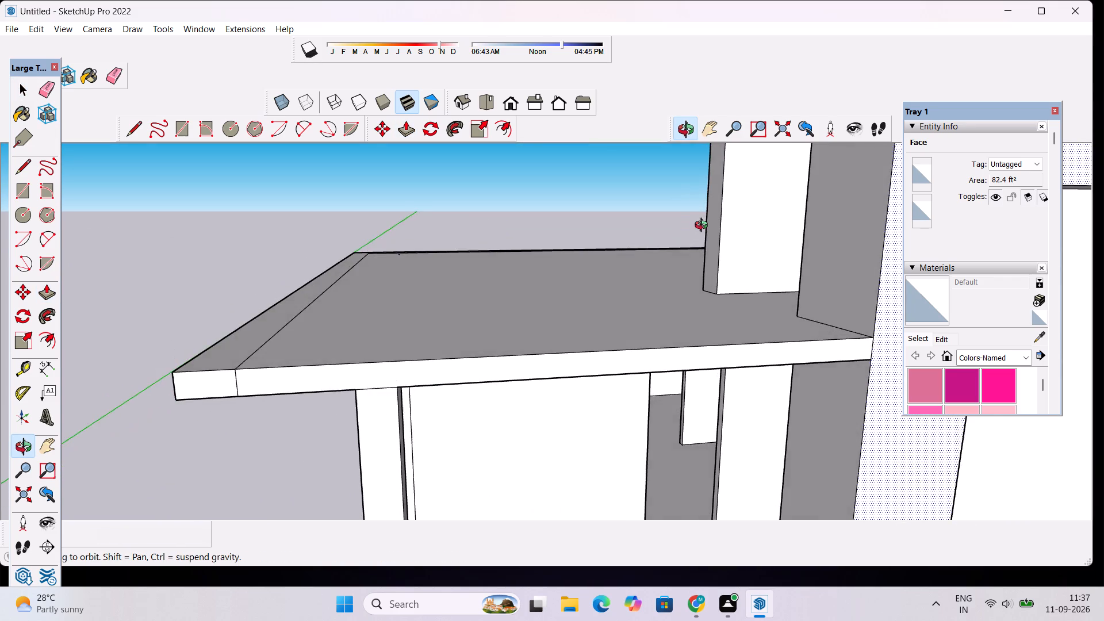
{"action": "scroll", "coordinate": [704, 227], "scroll_direction": "down", "scroll_amount": 8}
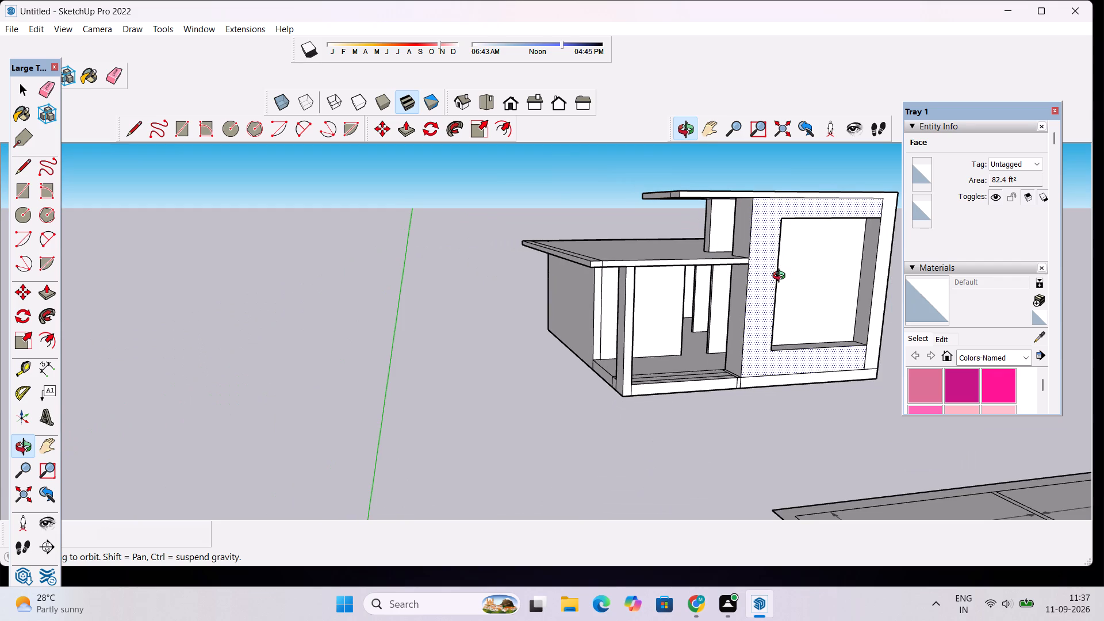
{"action": "scroll", "coordinate": [758, 254], "scroll_direction": "up", "scroll_amount": 5}
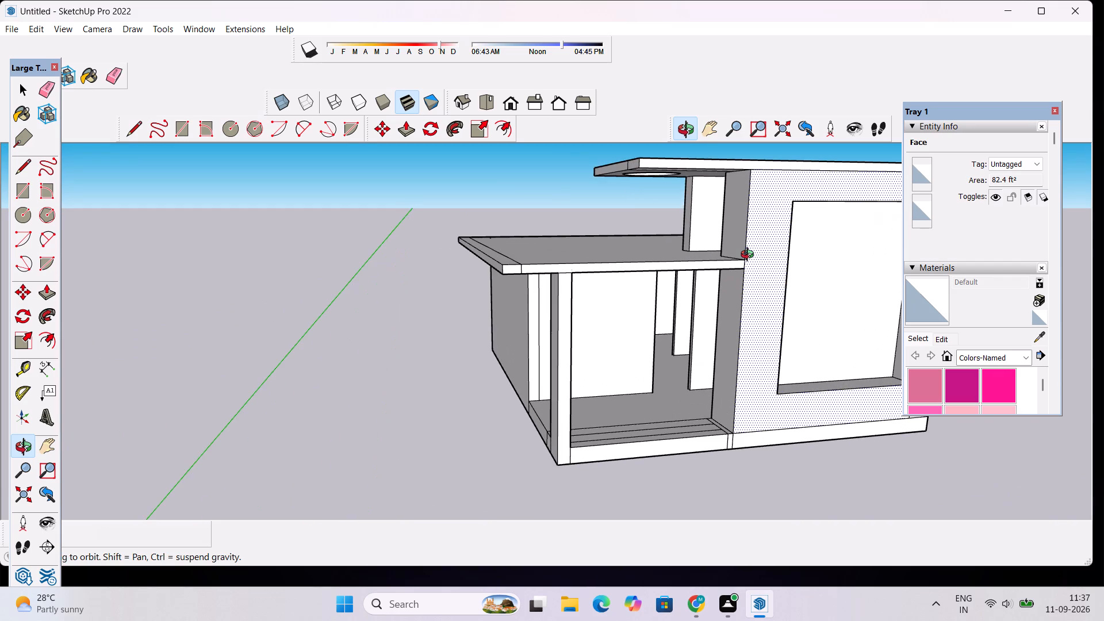
{"action": "scroll", "coordinate": [745, 253], "scroll_direction": "up", "scroll_amount": 6}
{"action": "left_click_drag", "start_coordinate": [707, 264], "coordinate": [914, 319]}
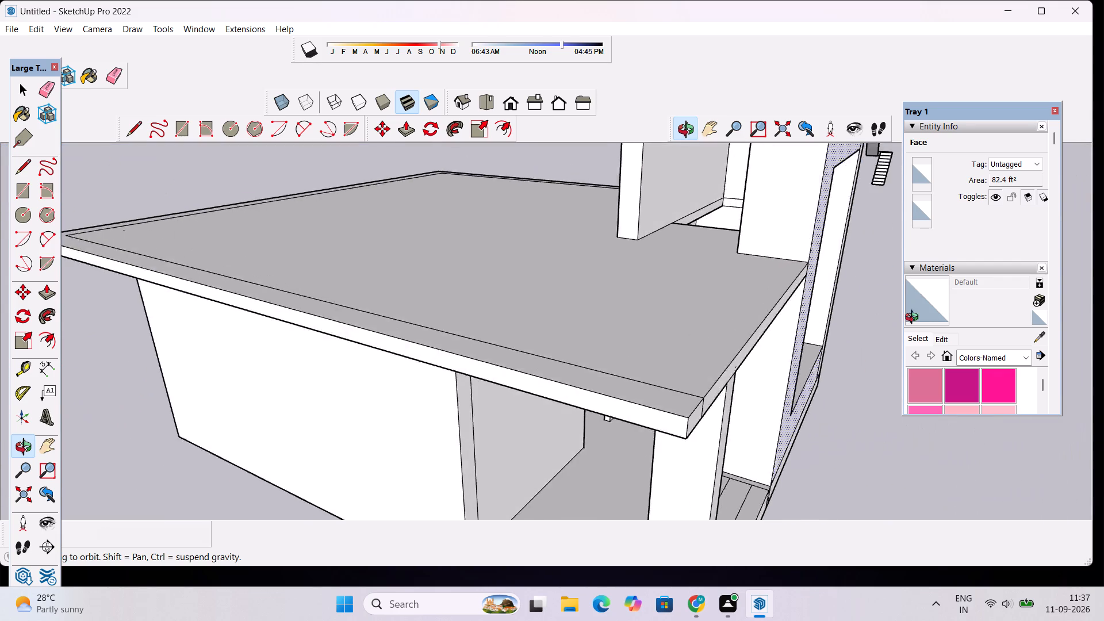
{"action": "left_click_drag", "start_coordinate": [914, 319], "coordinate": [957, 348]}
{"action": "scroll", "coordinate": [775, 225], "scroll_direction": "up", "scroll_amount": 3}
{"action": "left_click_drag", "start_coordinate": [699, 241], "coordinate": [793, 196]}
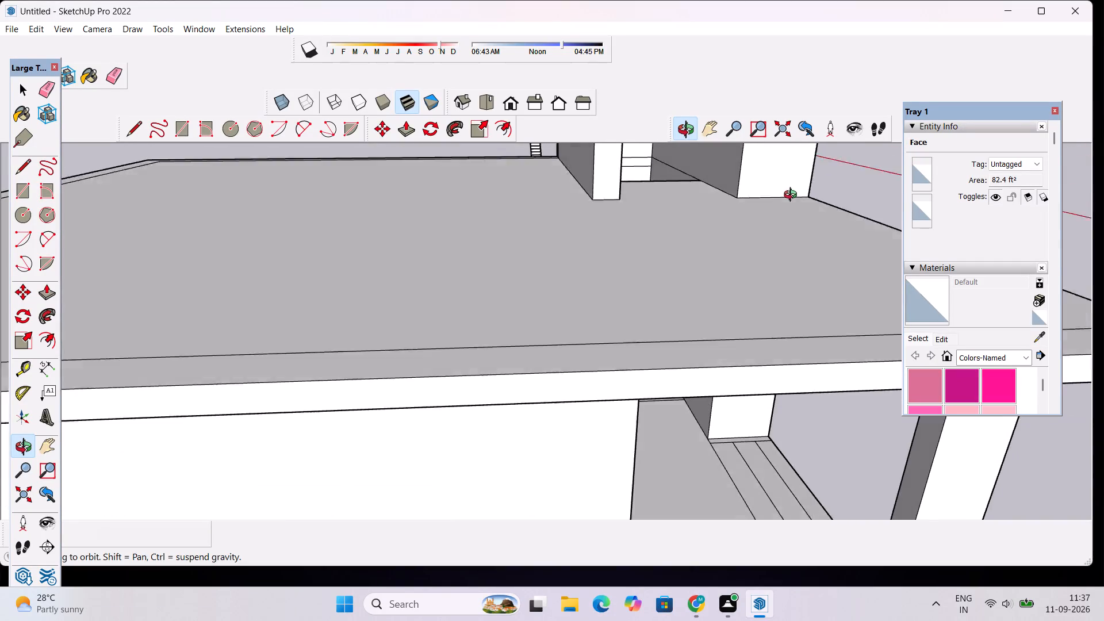
{"action": "left_click_drag", "start_coordinate": [793, 196], "coordinate": [760, 124]}
{"action": "left_click_drag", "start_coordinate": [760, 184], "coordinate": [680, 195]}
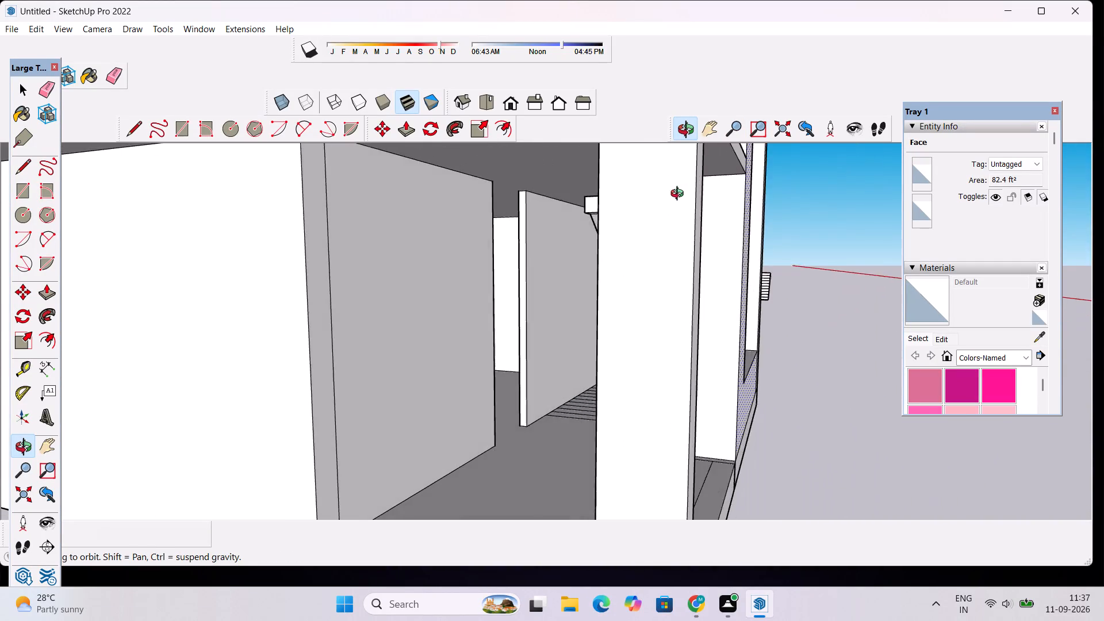
{"action": "left_click_drag", "start_coordinate": [680, 195], "coordinate": [610, 205]}
{"action": "scroll", "coordinate": [610, 205], "scroll_direction": "down", "scroll_amount": 5}
{"action": "left_click_drag", "start_coordinate": [655, 245], "coordinate": [550, 262]}
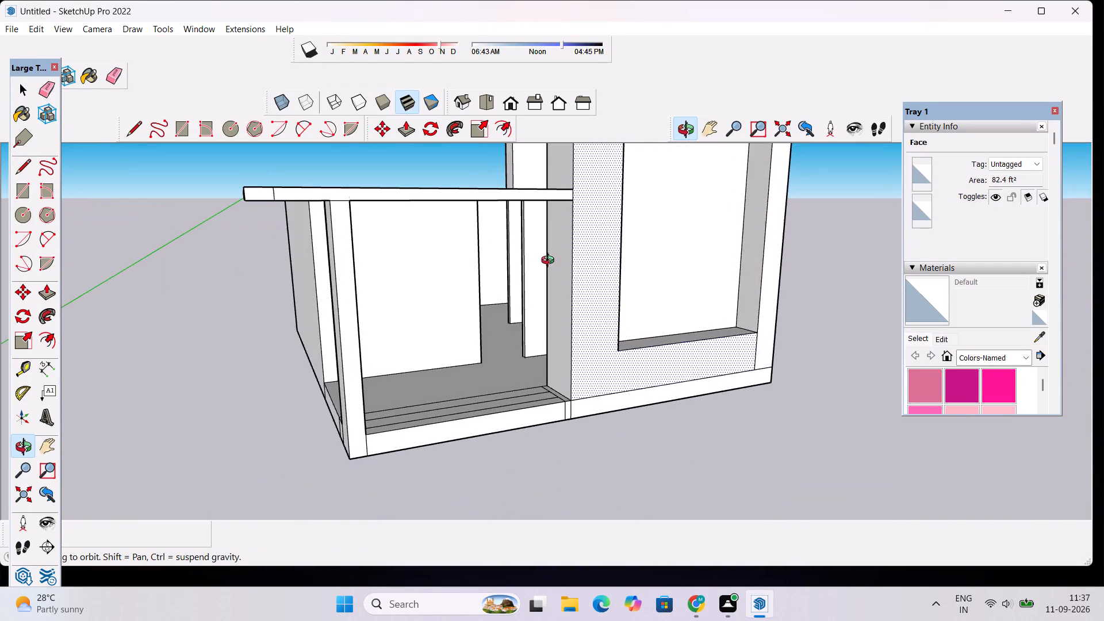
{"action": "scroll", "coordinate": [551, 262], "scroll_direction": "down", "scroll_amount": 6}
{"action": "left_click_drag", "start_coordinate": [647, 252], "coordinate": [386, 274]}
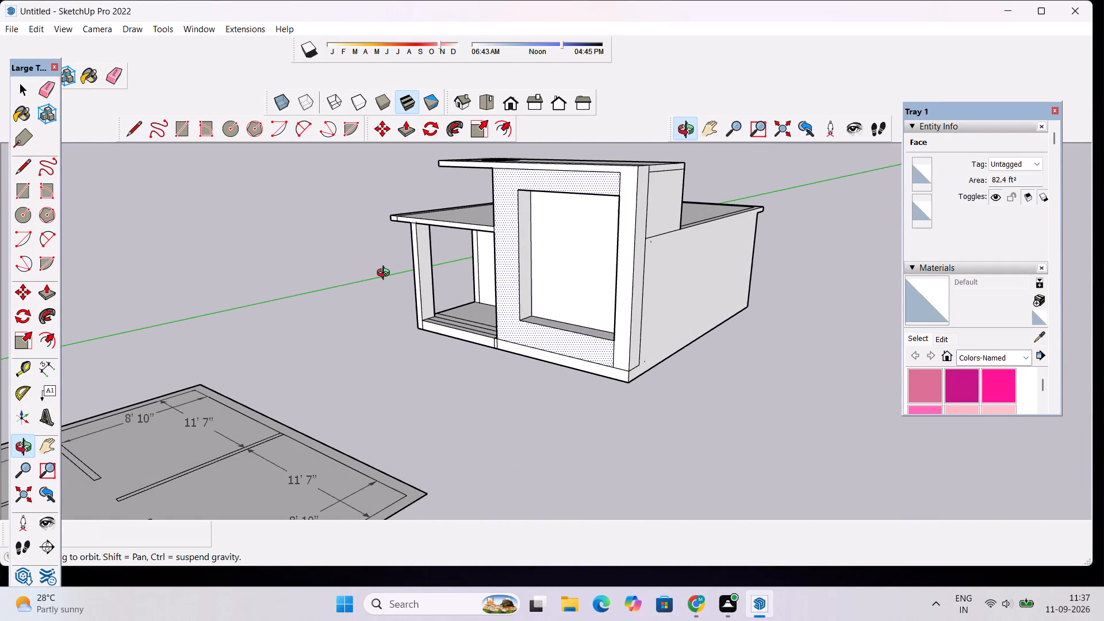
{"action": "left_click_drag", "start_coordinate": [386, 274], "coordinate": [430, 361]}
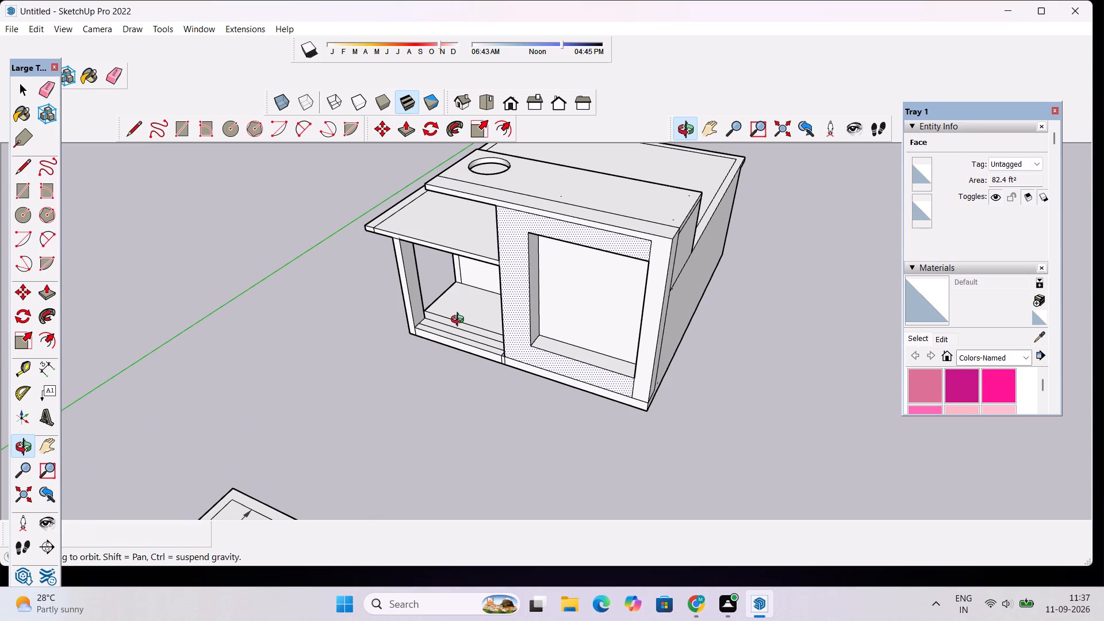
{"action": "scroll", "coordinate": [513, 272], "scroll_direction": "up", "scroll_amount": 4}
{"action": "left_click_drag", "start_coordinate": [467, 291], "coordinate": [481, 345]}
{"action": "scroll", "coordinate": [479, 319], "scroll_direction": "up", "scroll_amount": 5}
{"action": "scroll", "coordinate": [512, 287], "scroll_direction": "down", "scroll_amount": 5}
{"action": "left_click_drag", "start_coordinate": [540, 289], "coordinate": [531, 296]}
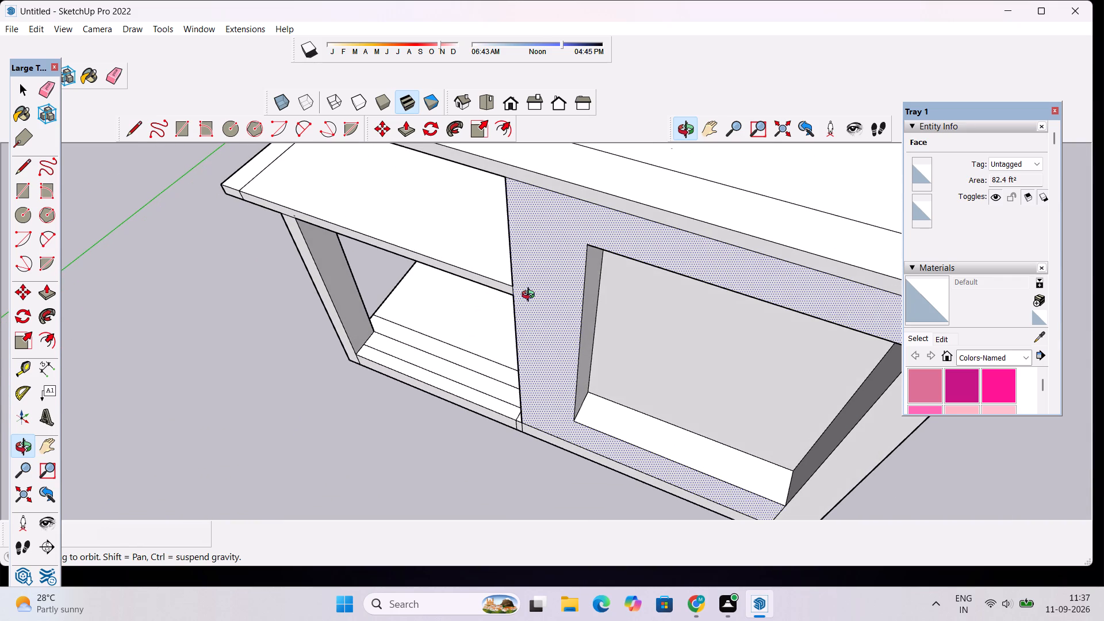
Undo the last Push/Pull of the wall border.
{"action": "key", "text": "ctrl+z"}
Push/Pull the wall border around the rectangular panel outward by 1'.
{"action": "key", "text": "p"}
{"action": "left_click", "coordinate": [578, 267]}
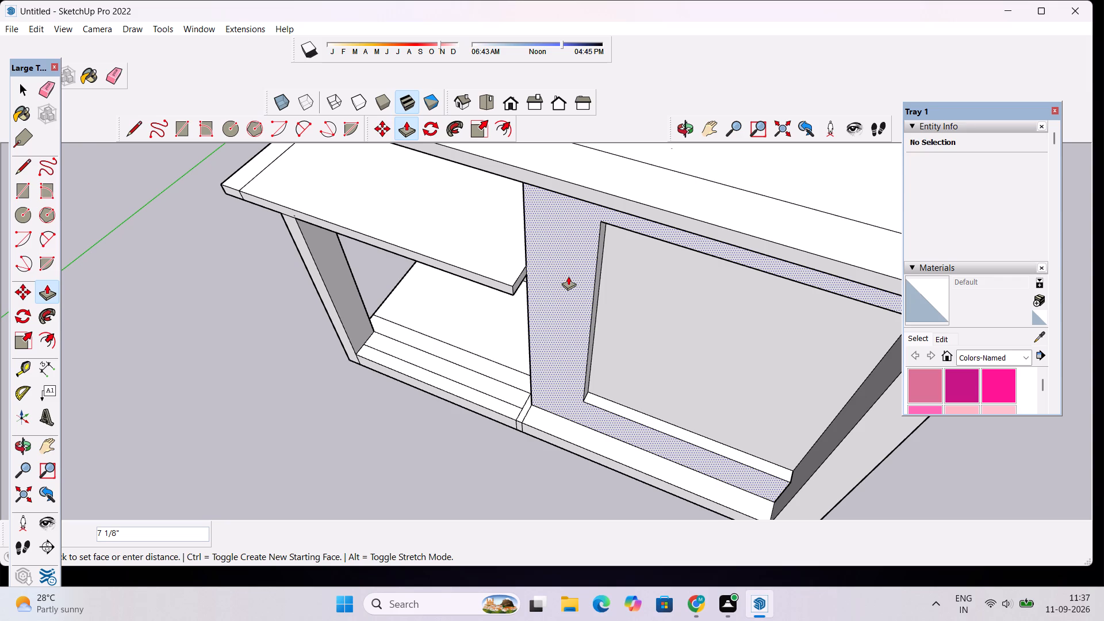
{"action": "type", "text": "1'"}
{"action": "key", "text": "Return"}
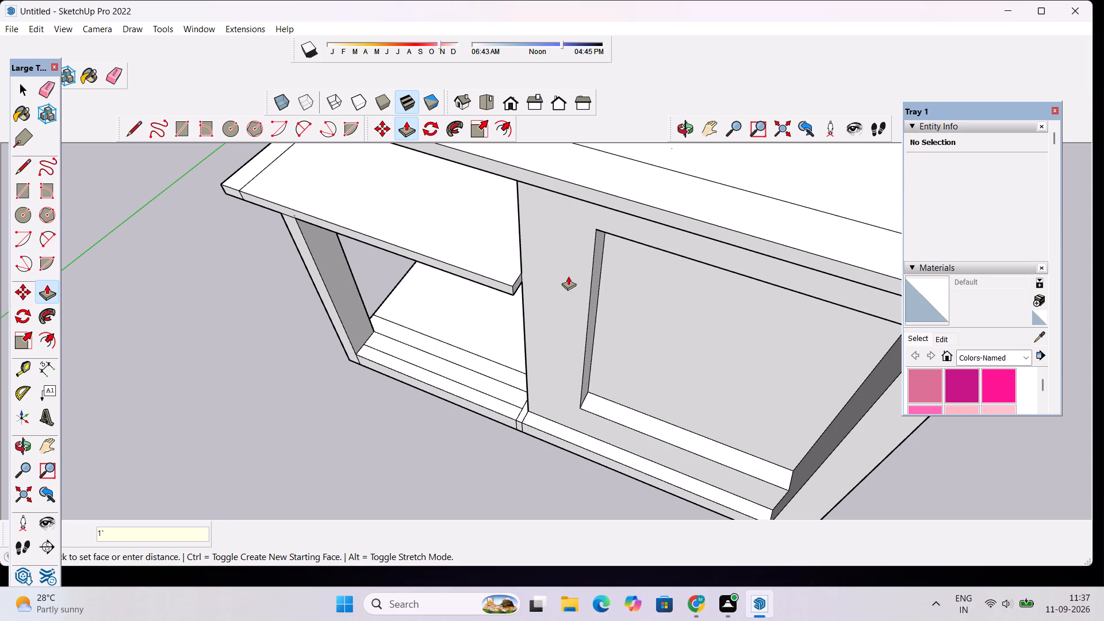
Examine the projecting wall border and recessed panel from above, the porch side and near ground level.
{"action": "scroll", "coordinate": [551, 274], "scroll_direction": "down", "scroll_amount": 4}
{"action": "left_click_drag", "start_coordinate": [515, 328], "coordinate": [537, 309]}
{"action": "key", "text": "space"}
{"action": "left_click", "coordinate": [681, 129]}
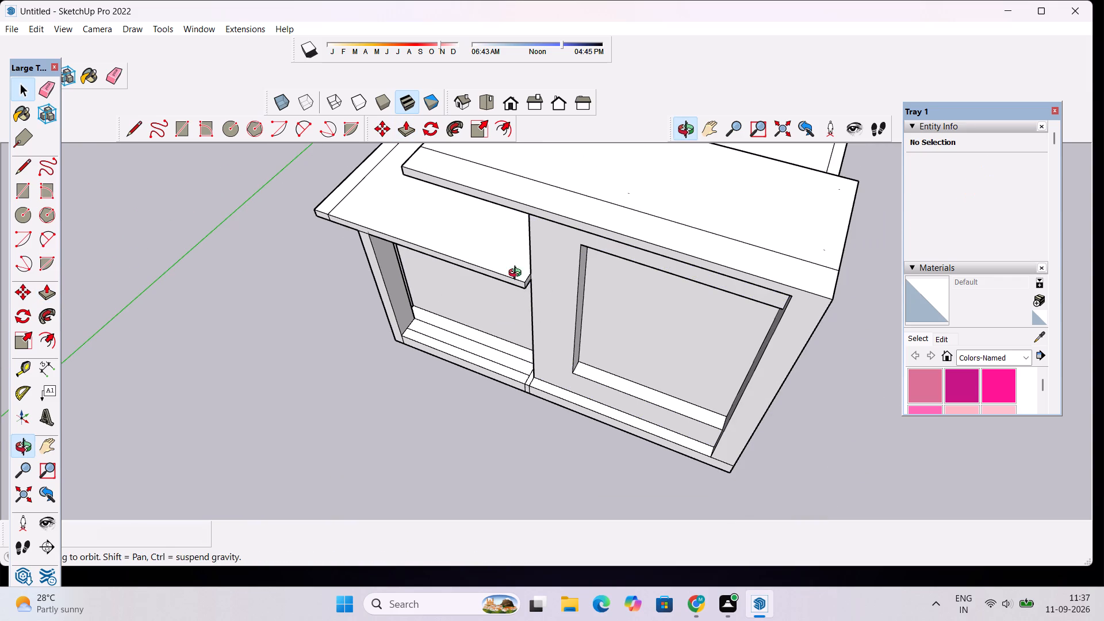
{"action": "left_click_drag", "start_coordinate": [460, 324], "coordinate": [645, 204]}
{"action": "scroll", "coordinate": [535, 295], "scroll_direction": "down", "scroll_amount": 5}
{"action": "left_click_drag", "start_coordinate": [511, 309], "coordinate": [576, 204]}
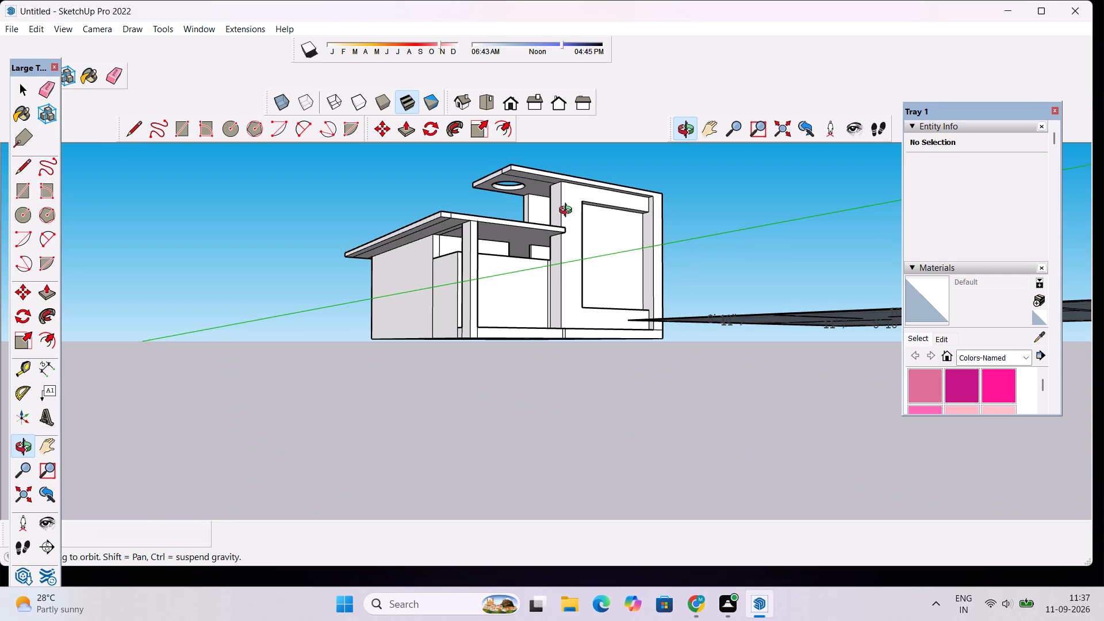
Try to undo the last change and examine the wall border and recessed panel again from the porch side.
{"action": "key", "text": "ctrl+z"}
{"action": "left_click_drag", "start_coordinate": [589, 217], "coordinate": [549, 295]}
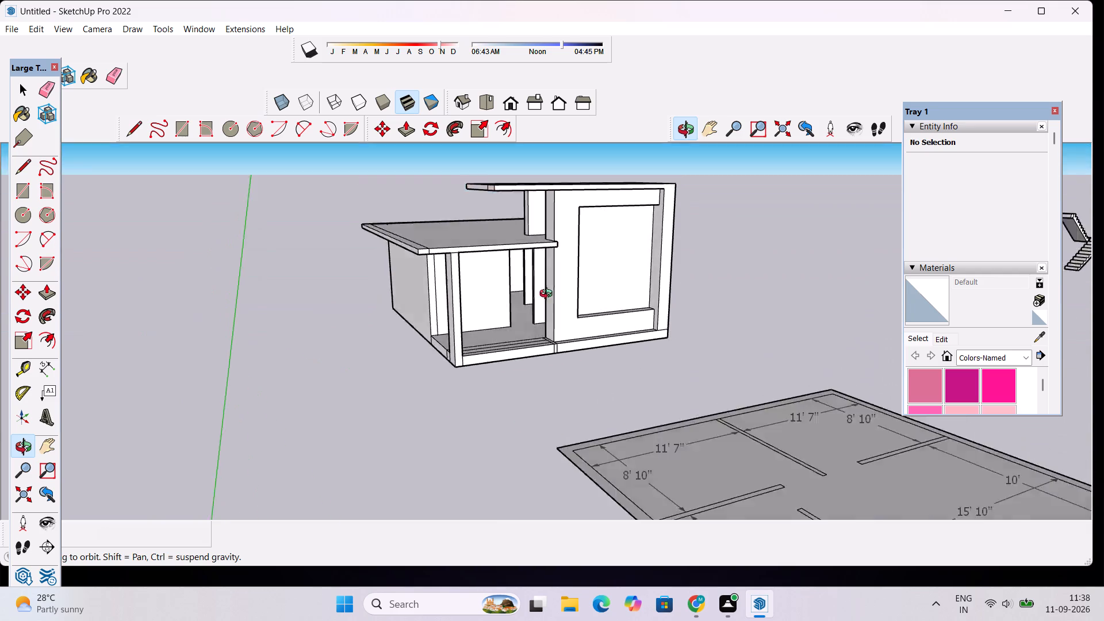
{"action": "left_click_drag", "start_coordinate": [549, 295], "coordinate": [521, 324]}
{"action": "scroll", "coordinate": [592, 244], "scroll_direction": "up", "scroll_amount": 5}
{"action": "left_click_drag", "start_coordinate": [531, 246], "coordinate": [654, 231]}
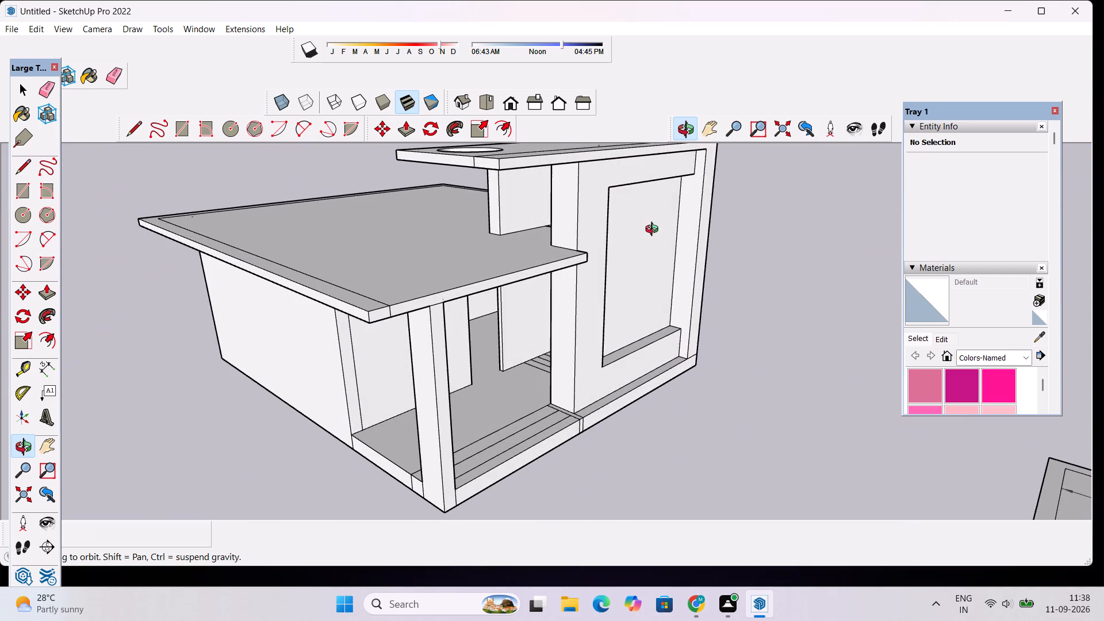
Examine the framed wall border, recessed panel and porch opening from the porch side and from above.
{"action": "left_click_drag", "start_coordinate": [654, 231], "coordinate": [599, 228]}
{"action": "scroll", "coordinate": [589, 218], "scroll_direction": "up", "scroll_amount": 3}
{"action": "scroll", "coordinate": [589, 218], "scroll_direction": "down", "scroll_amount": 4}
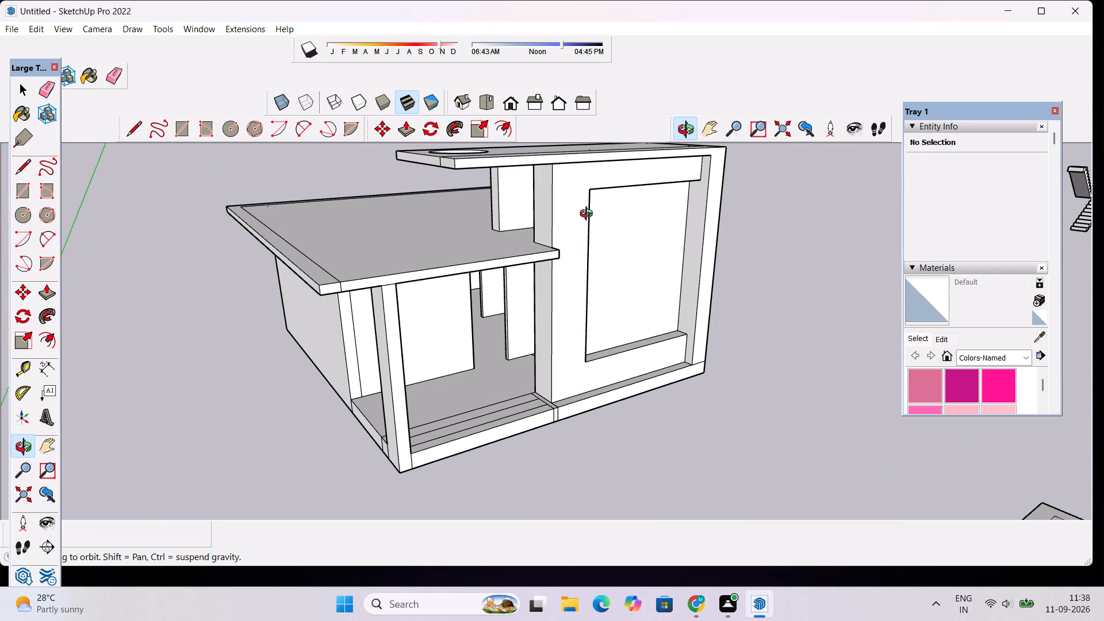
{"action": "scroll", "coordinate": [589, 215], "scroll_direction": "down", "scroll_amount": 3}
{"action": "scroll", "coordinate": [581, 267], "scroll_direction": "up", "scroll_amount": 4}
{"action": "left_click_drag", "start_coordinate": [599, 252], "coordinate": [509, 281]}
{"action": "scroll", "coordinate": [501, 277], "scroll_direction": "up", "scroll_amount": 5}
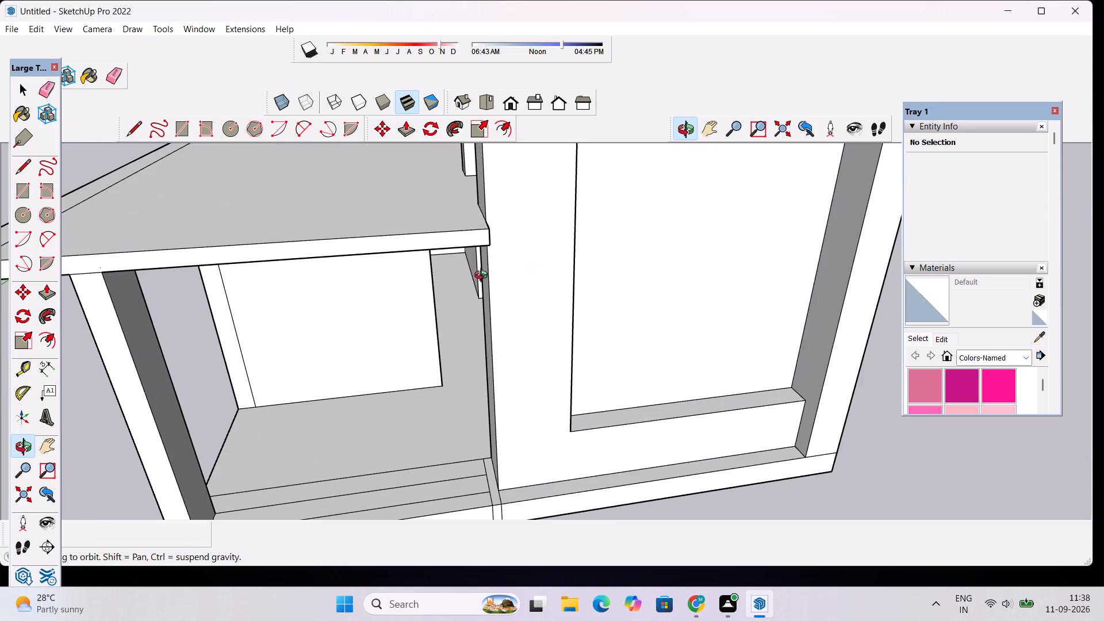
{"action": "left_click_drag", "start_coordinate": [482, 277], "coordinate": [321, 243]}
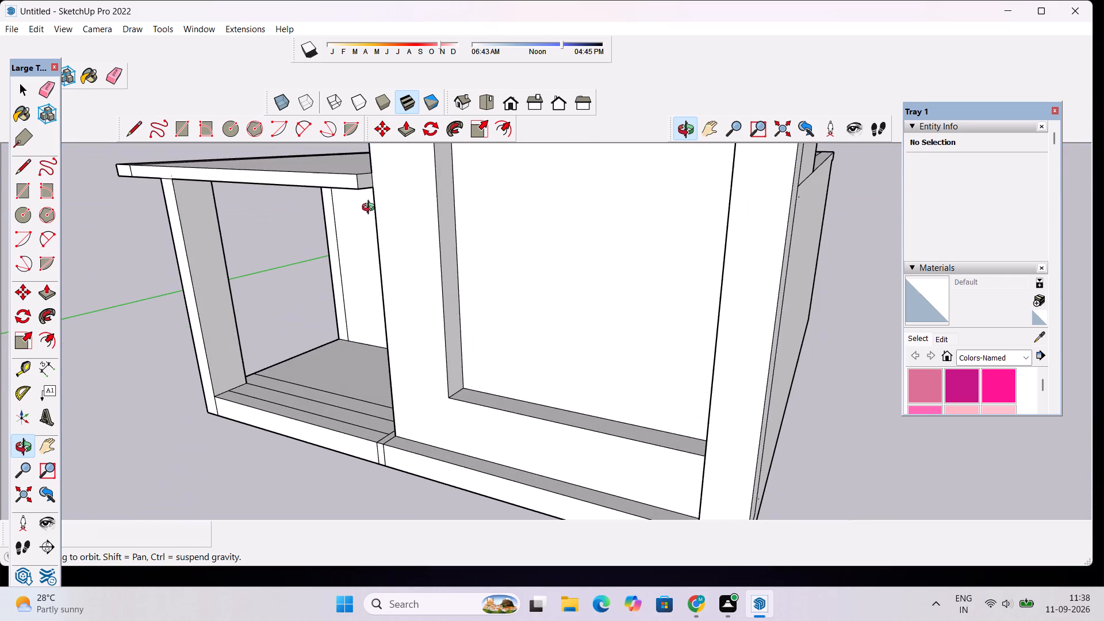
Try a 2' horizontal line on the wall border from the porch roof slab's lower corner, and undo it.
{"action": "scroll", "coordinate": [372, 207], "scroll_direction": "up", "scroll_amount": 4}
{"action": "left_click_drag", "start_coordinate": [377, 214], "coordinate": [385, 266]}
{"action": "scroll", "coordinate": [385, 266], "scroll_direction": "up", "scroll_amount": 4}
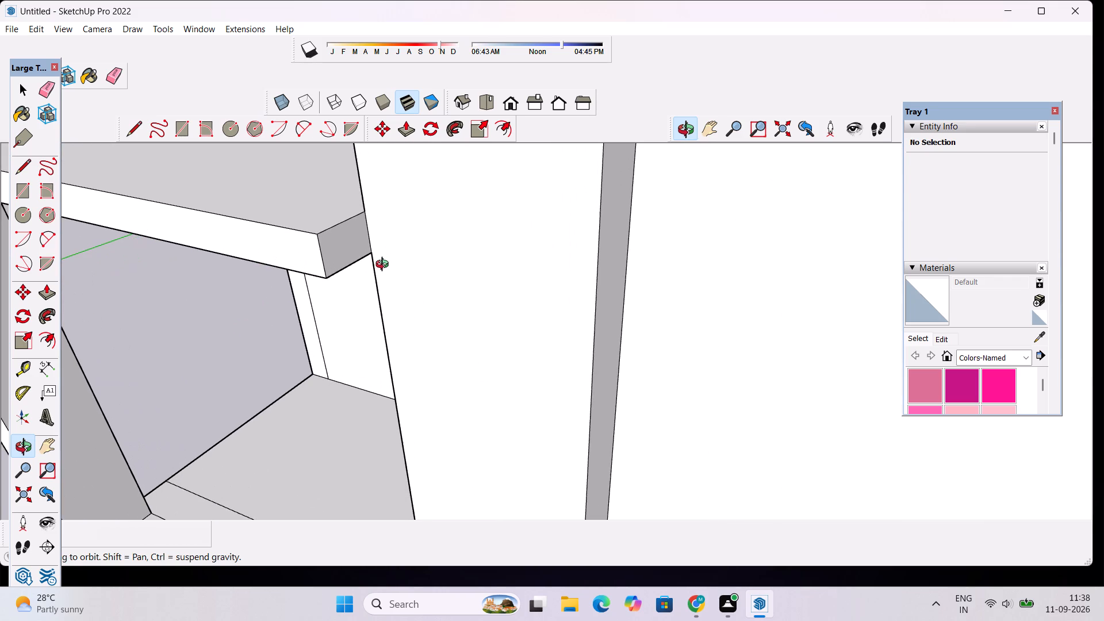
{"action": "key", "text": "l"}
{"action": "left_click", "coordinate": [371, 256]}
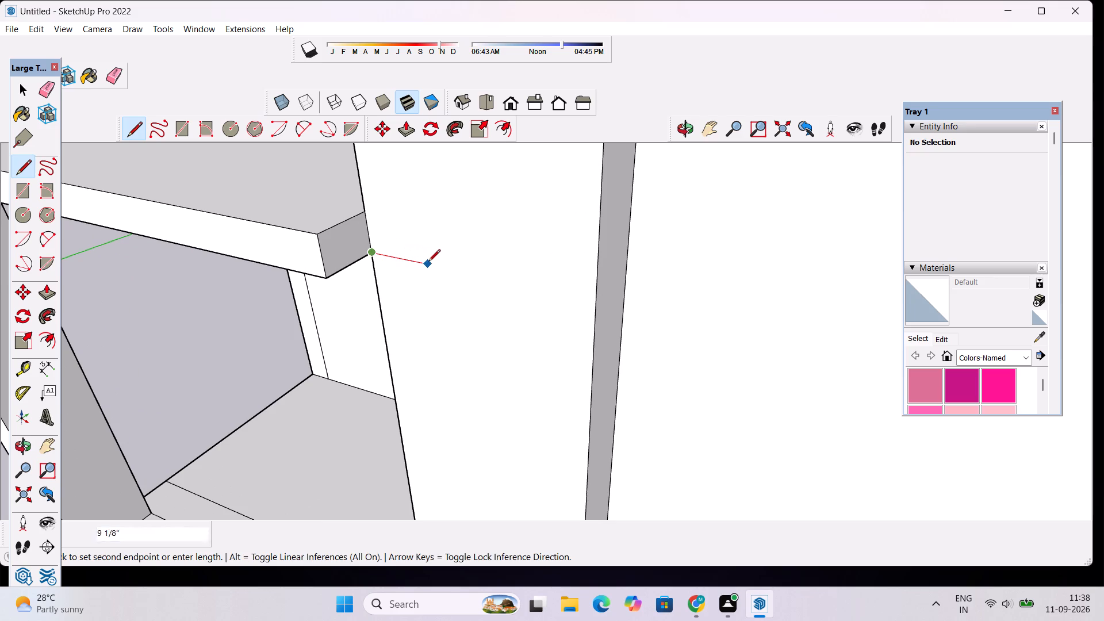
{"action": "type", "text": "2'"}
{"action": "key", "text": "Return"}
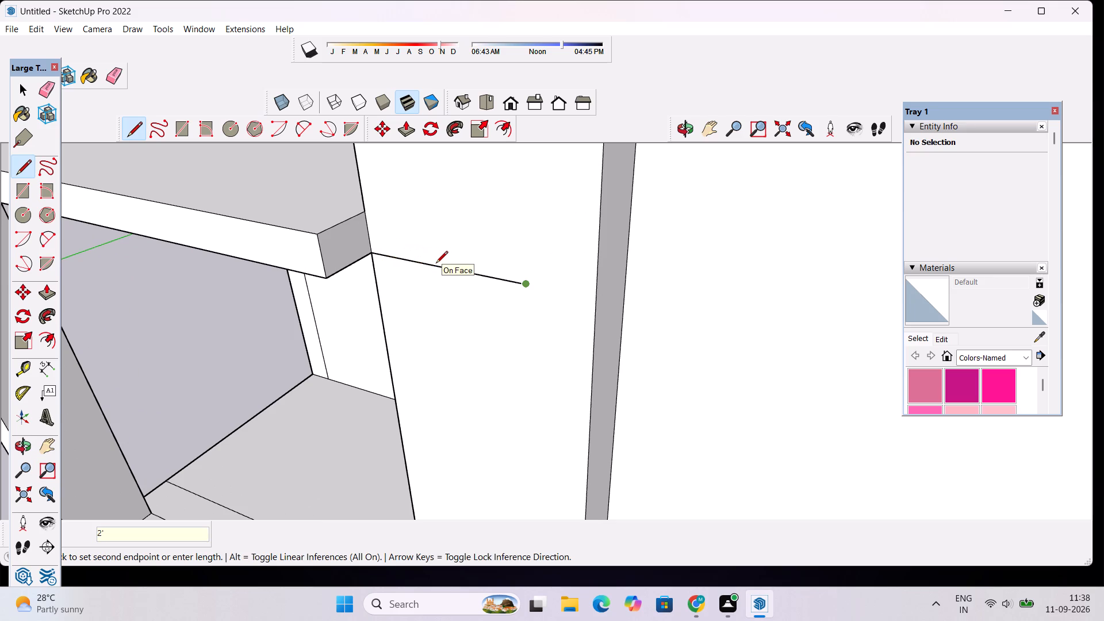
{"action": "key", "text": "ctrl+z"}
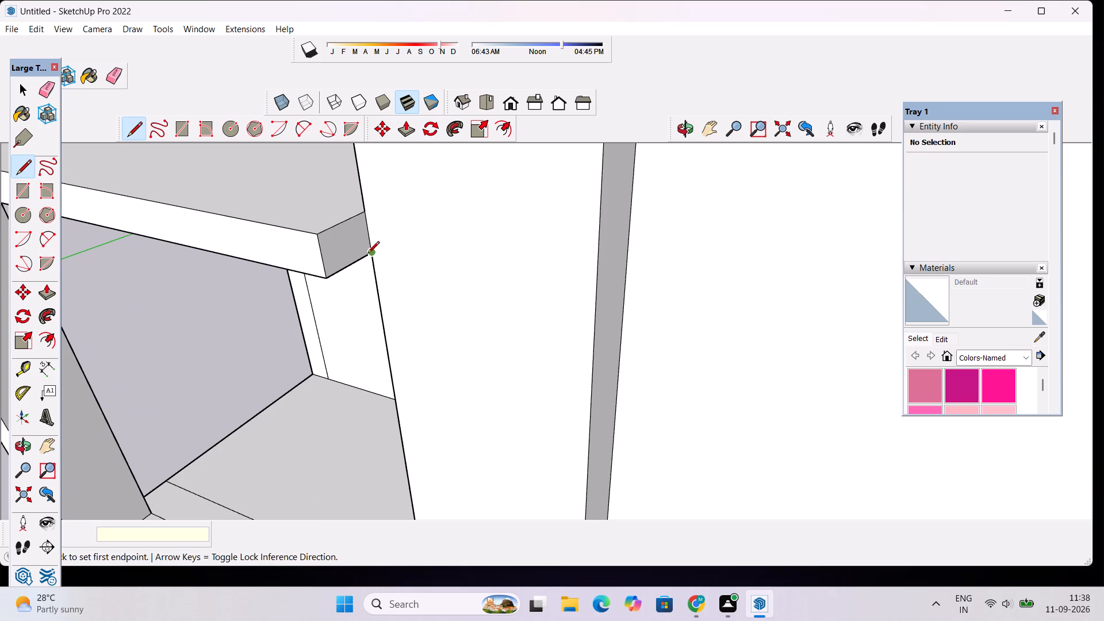
Draw a 1' horizontal line on the wall border starting at the porch roof slab's lower corner.
{"action": "left_click", "coordinate": [367, 254]}
{"action": "type", "text": "1'"}
{"action": "key", "text": "Return"}
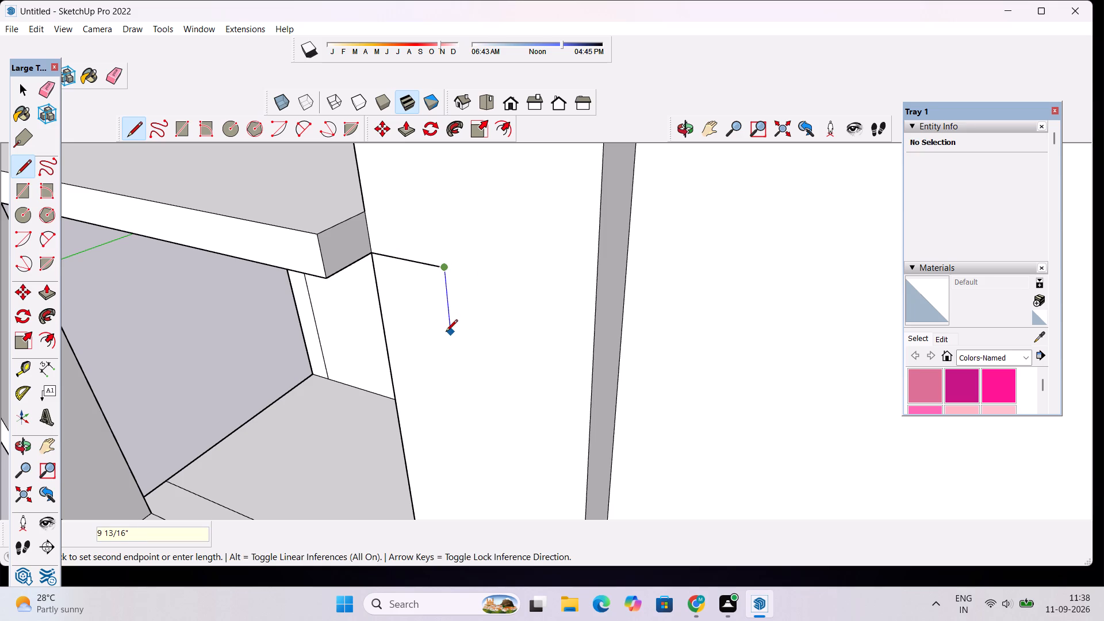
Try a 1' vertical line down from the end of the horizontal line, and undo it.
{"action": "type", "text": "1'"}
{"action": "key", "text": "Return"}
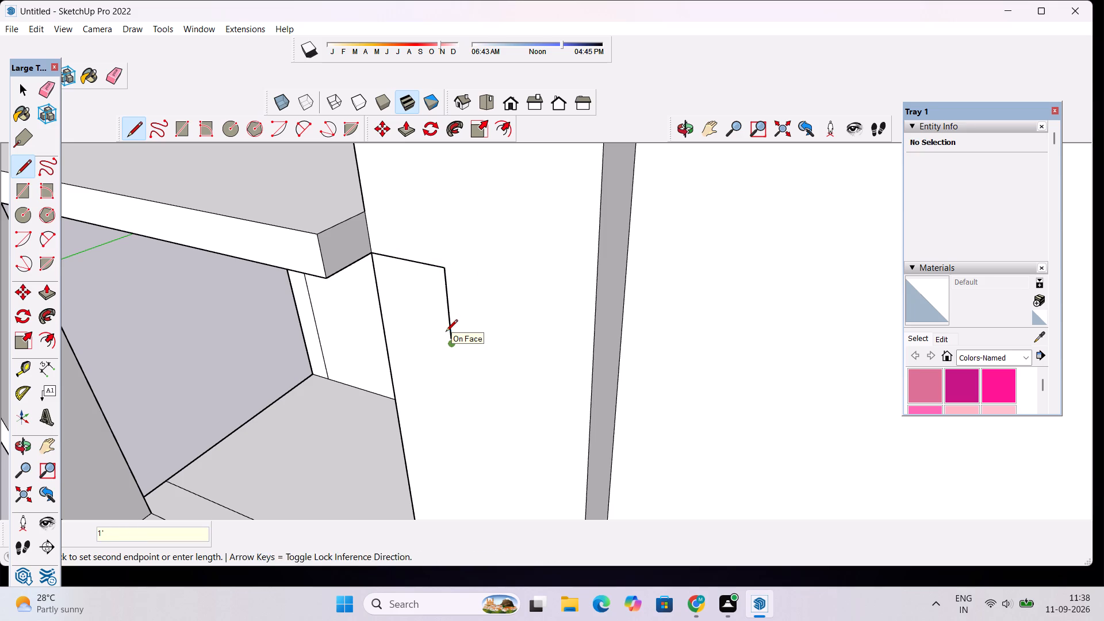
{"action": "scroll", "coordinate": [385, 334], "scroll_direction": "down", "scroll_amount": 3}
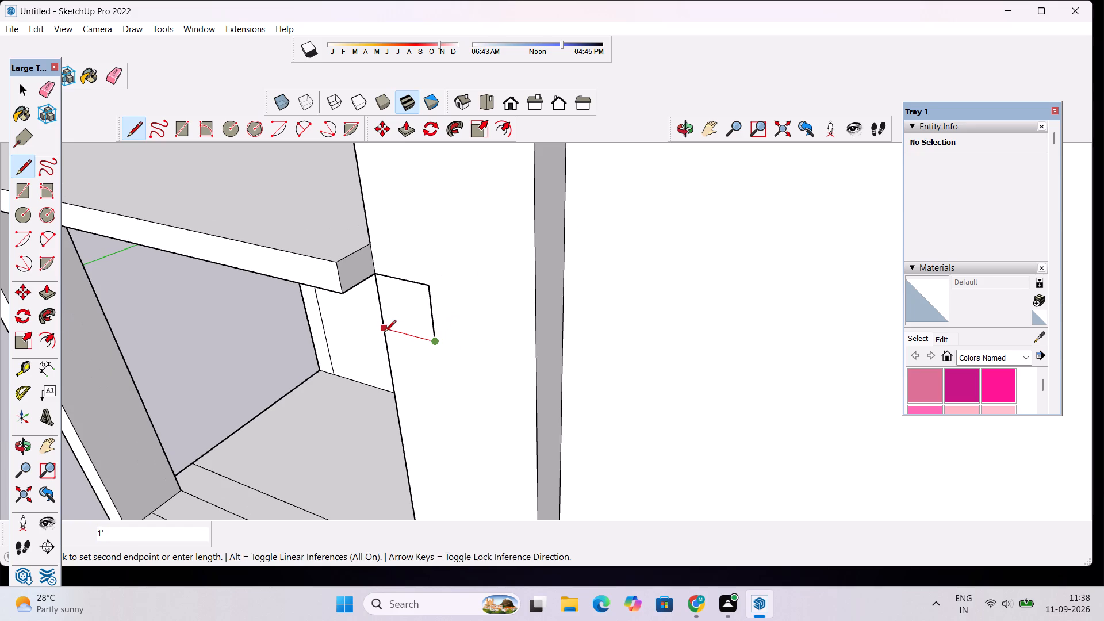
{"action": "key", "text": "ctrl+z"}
Draw a 0.5' vertical line down the wall border from the free end of the 1' horizontal line.
{"action": "left_click", "coordinate": [427, 286]}
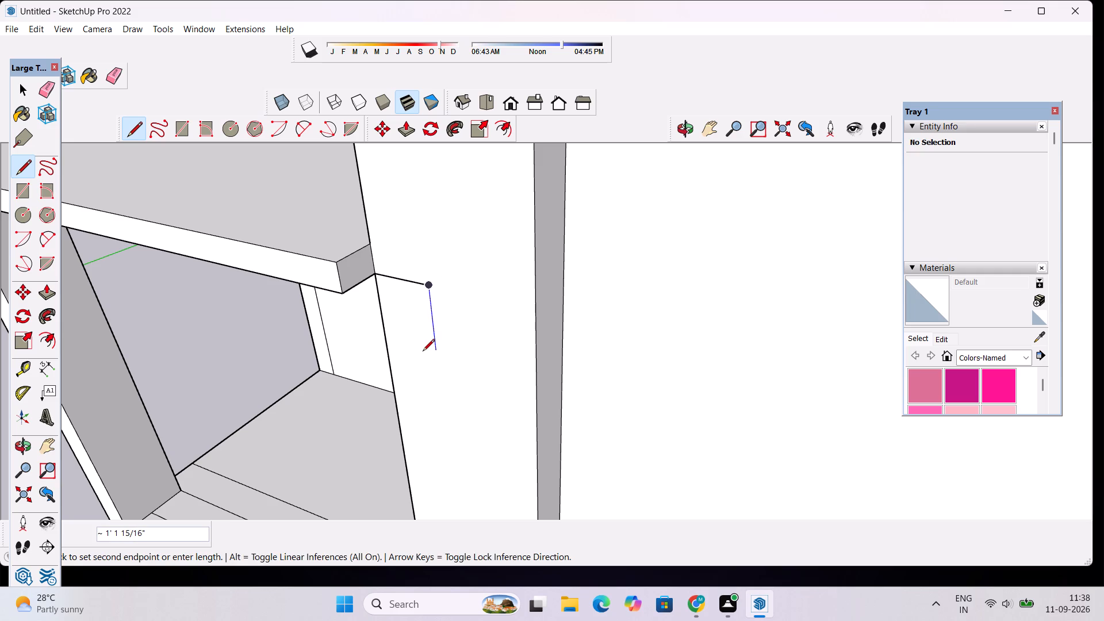
{"action": "type", "text": "0.5"}
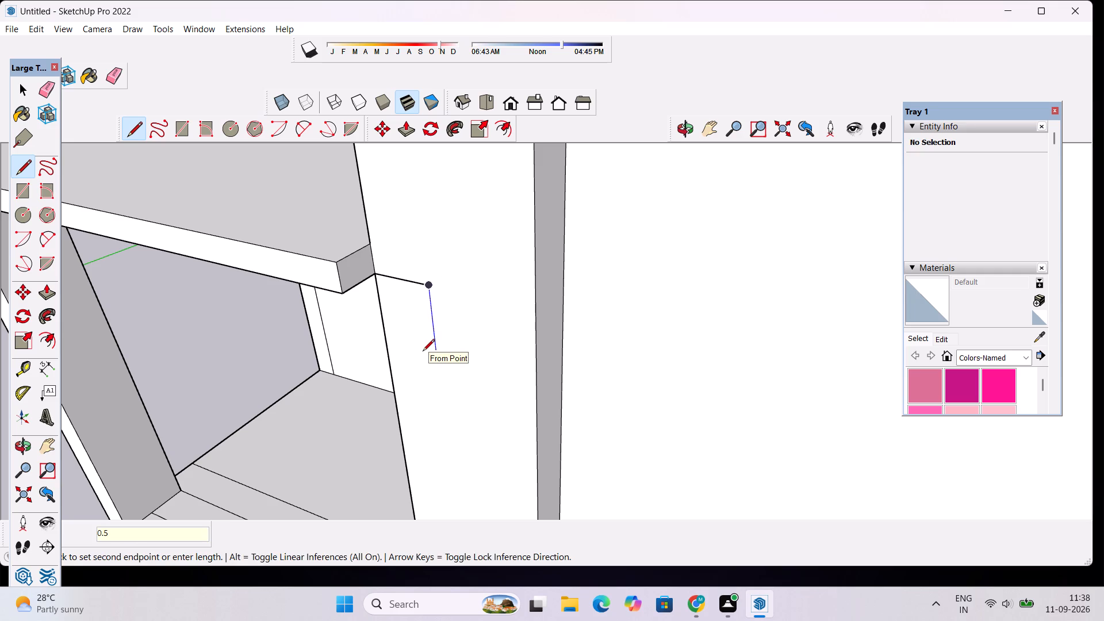
{"action": "key", "text": "apostrophe"}
{"action": "key", "text": "Return"}
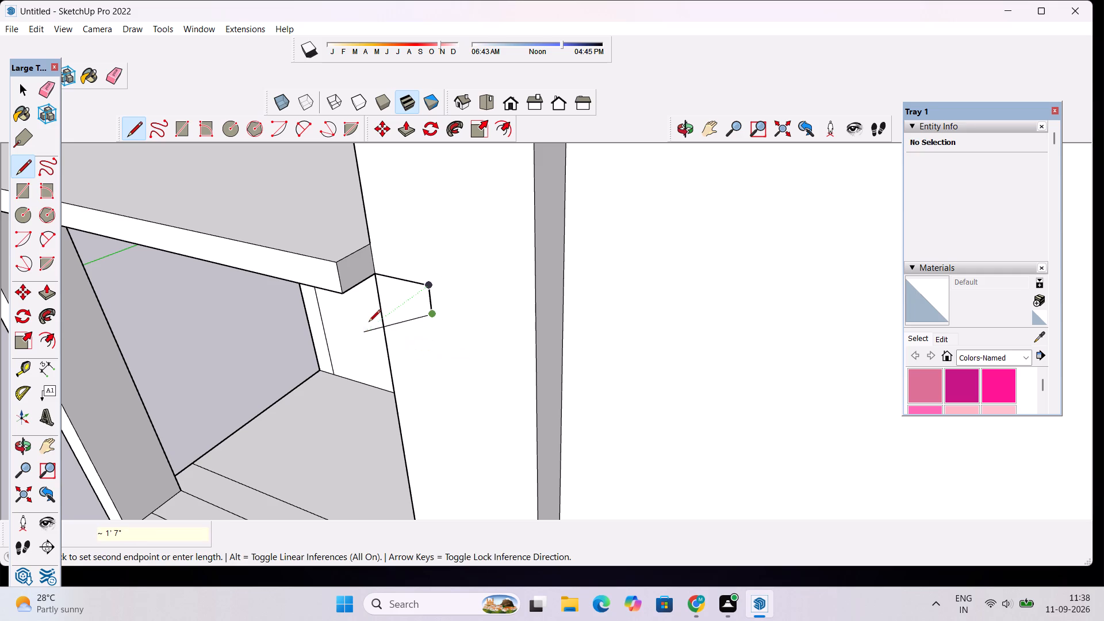
Close the small rectangle below the porch roof slab with a 1' horizontal line back to the wall border's edge.
{"action": "scroll", "coordinate": [371, 316], "scroll_direction": "up", "scroll_amount": 2}
{"action": "scroll", "coordinate": [371, 316], "scroll_direction": "down", "scroll_amount": 2}
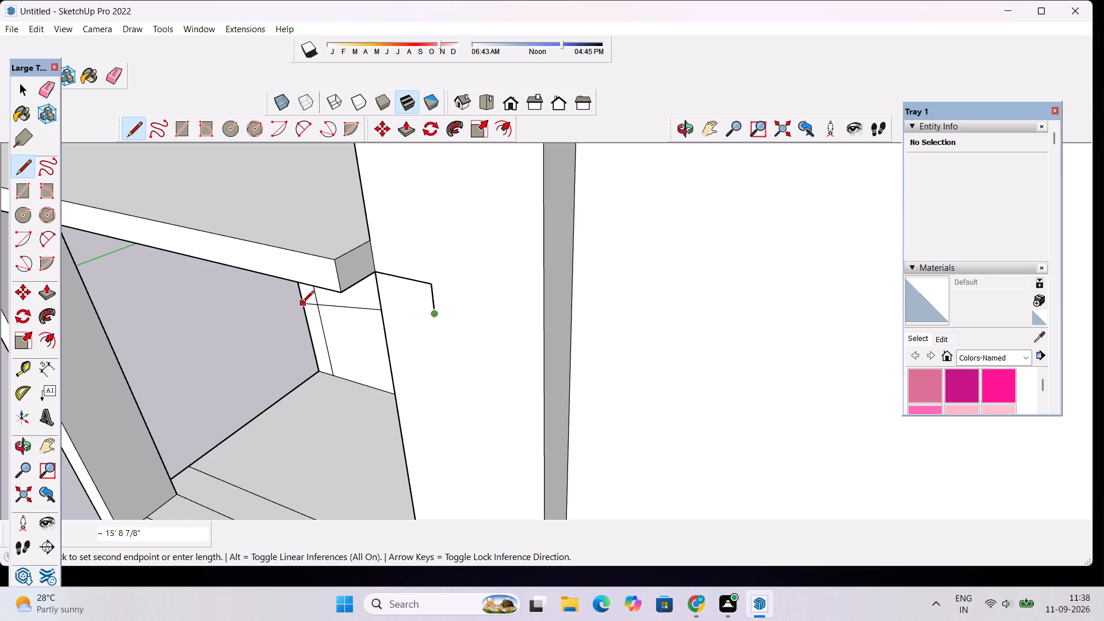
{"action": "scroll", "coordinate": [302, 303], "scroll_direction": "down", "scroll_amount": 9}
{"action": "scroll", "coordinate": [240, 319], "scroll_direction": "up", "scroll_amount": 5}
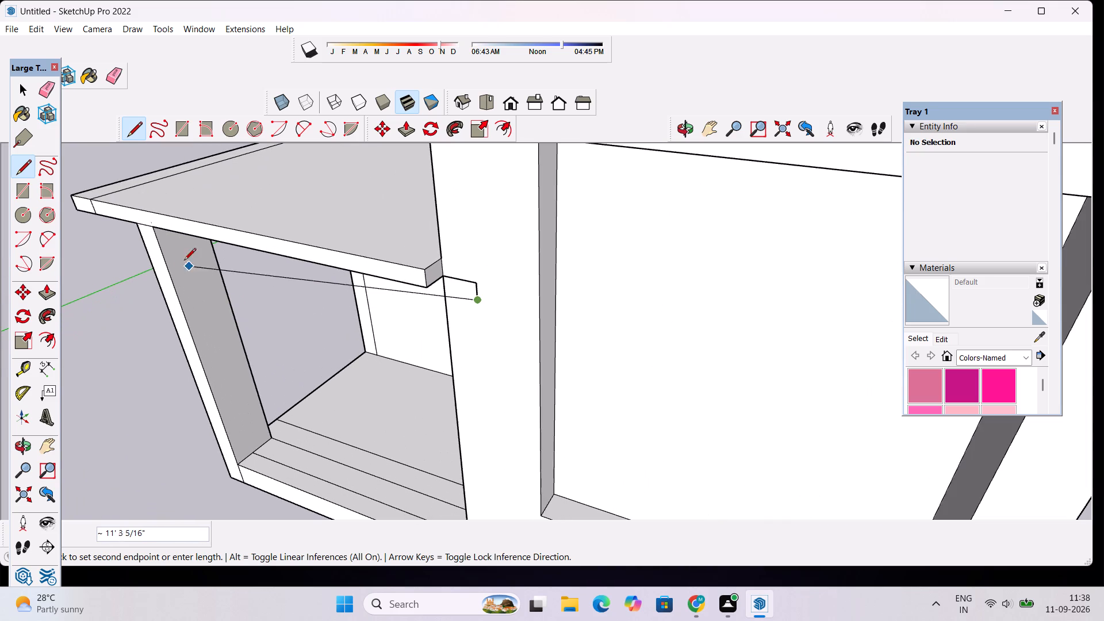
{"action": "scroll", "coordinate": [153, 238], "scroll_direction": "up", "scroll_amount": 4}
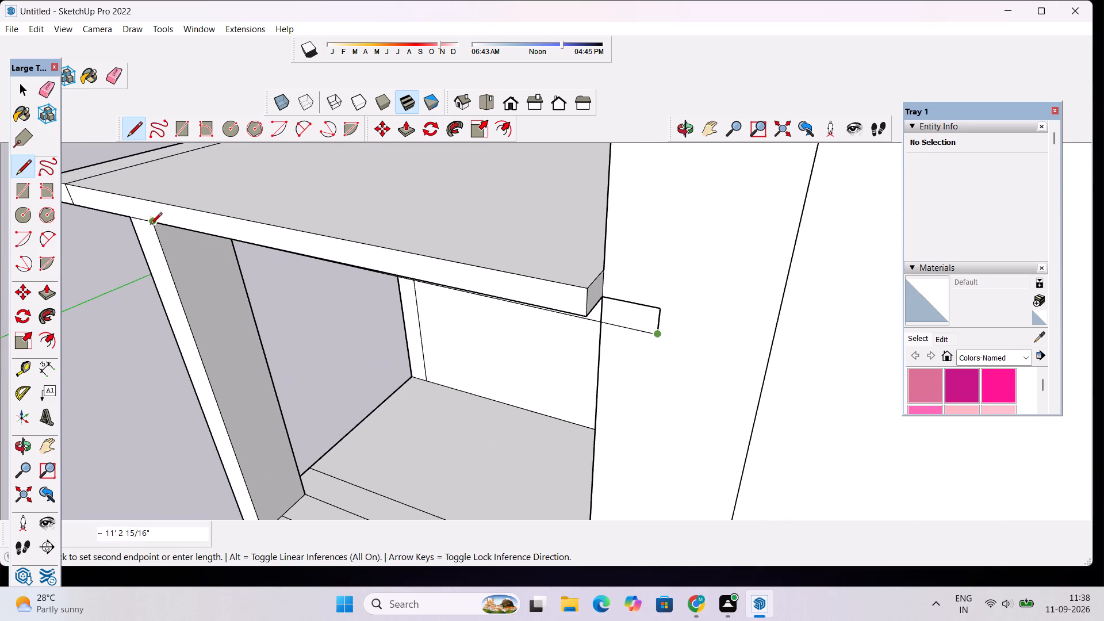
{"action": "left_click", "coordinate": [685, 132]}
{"action": "left_click_drag", "start_coordinate": [395, 324], "coordinate": [480, 254]}
{"action": "scroll", "coordinate": [462, 293], "scroll_direction": "down", "scroll_amount": 9}
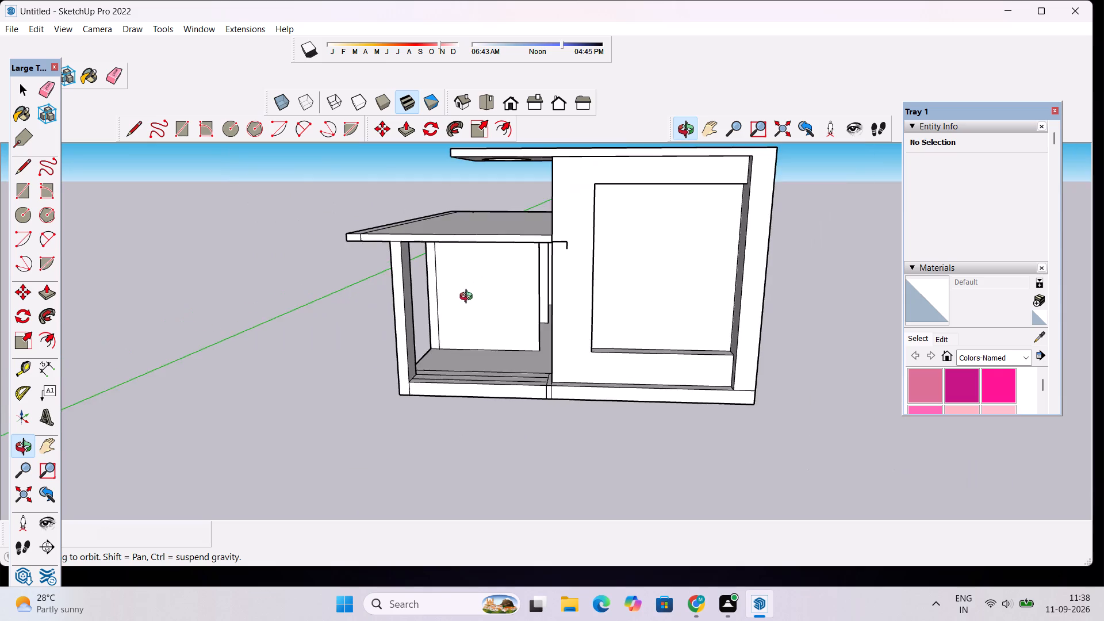
{"action": "left_click_drag", "start_coordinate": [486, 282], "coordinate": [493, 228]}
{"action": "scroll", "coordinate": [536, 200], "scroll_direction": "up", "scroll_amount": 5}
{"action": "scroll", "coordinate": [535, 248], "scroll_direction": "up", "scroll_amount": 1}
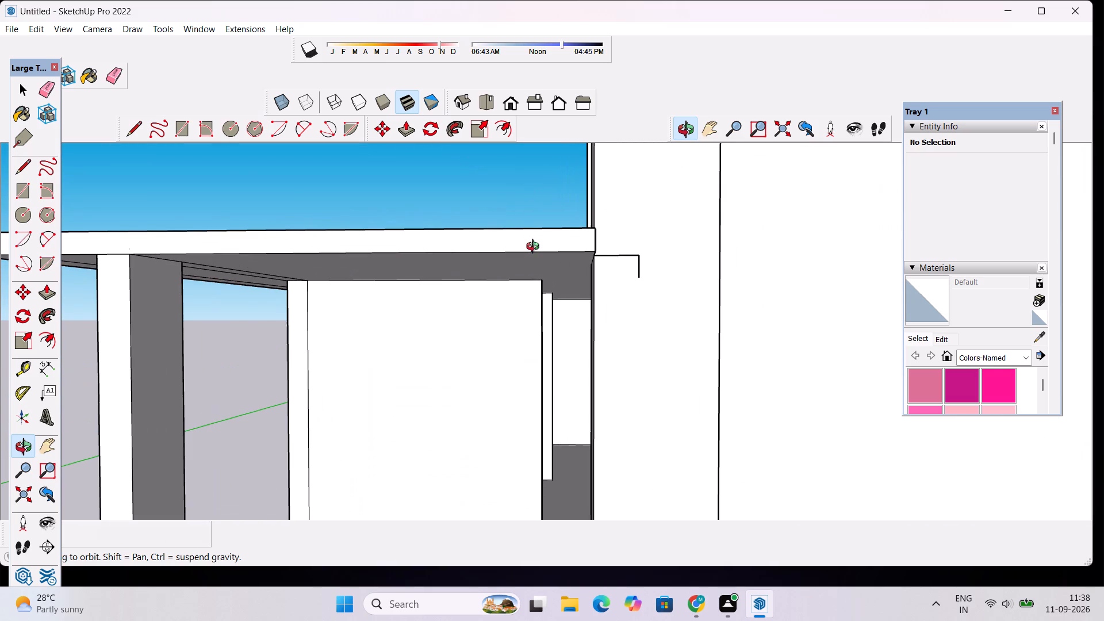
{"action": "key", "text": "space"}
{"action": "key", "text": "l"}
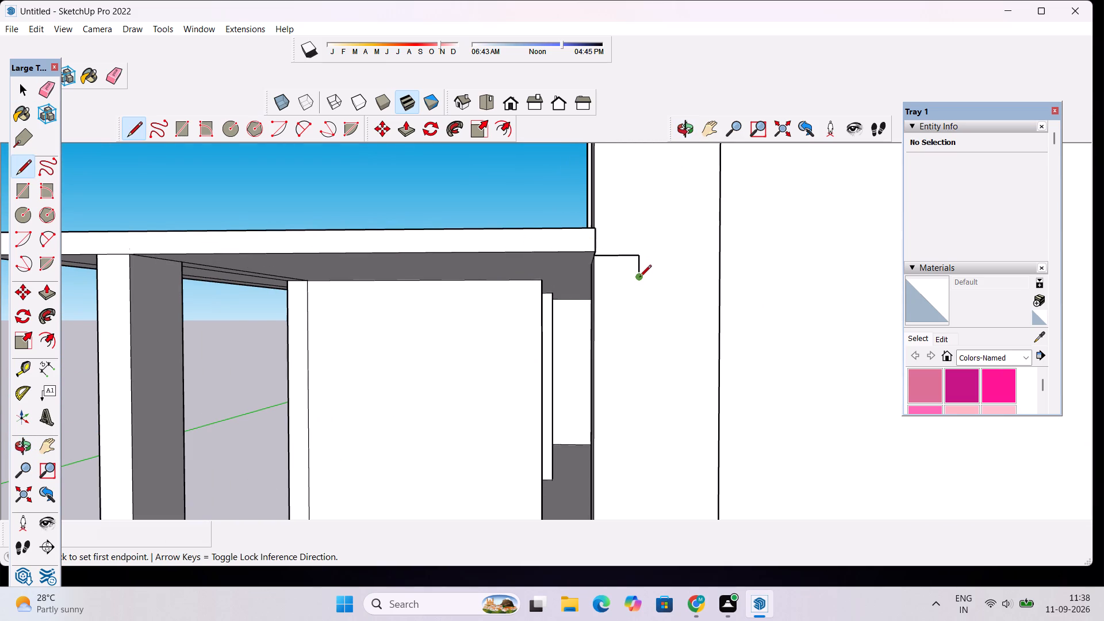
{"action": "left_click", "coordinate": [639, 278]}
{"action": "scroll", "coordinate": [503, 279], "scroll_direction": "down", "scroll_amount": 2}
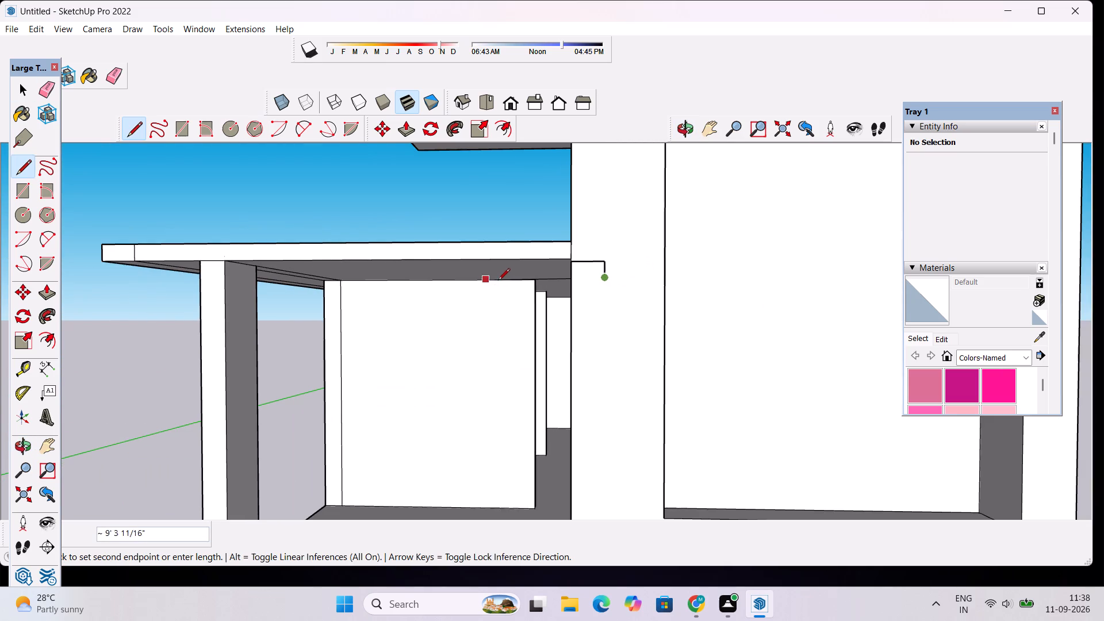
{"action": "scroll", "coordinate": [580, 282], "scroll_direction": "up", "scroll_amount": 2}
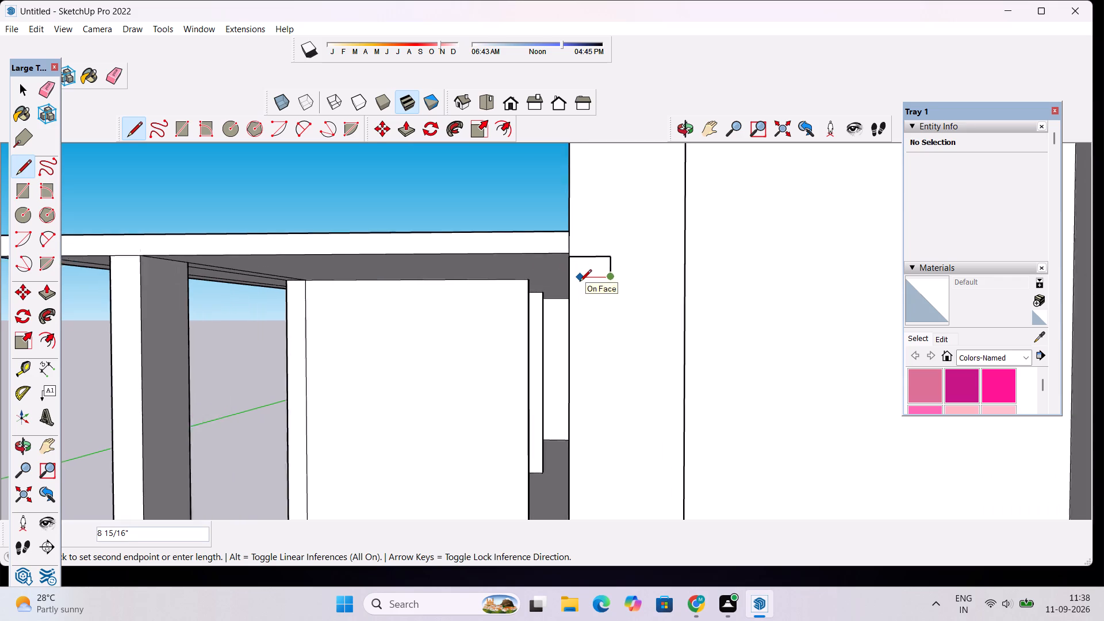
{"action": "scroll", "coordinate": [580, 282], "scroll_direction": "up", "scroll_amount": 3}
{"action": "left_click", "coordinate": [568, 275]}
Draw a line about 15' long from the rectangle's lower corner, parallel to the porch roof slab and past its outer end.
{"action": "left_click", "coordinate": [565, 275]}
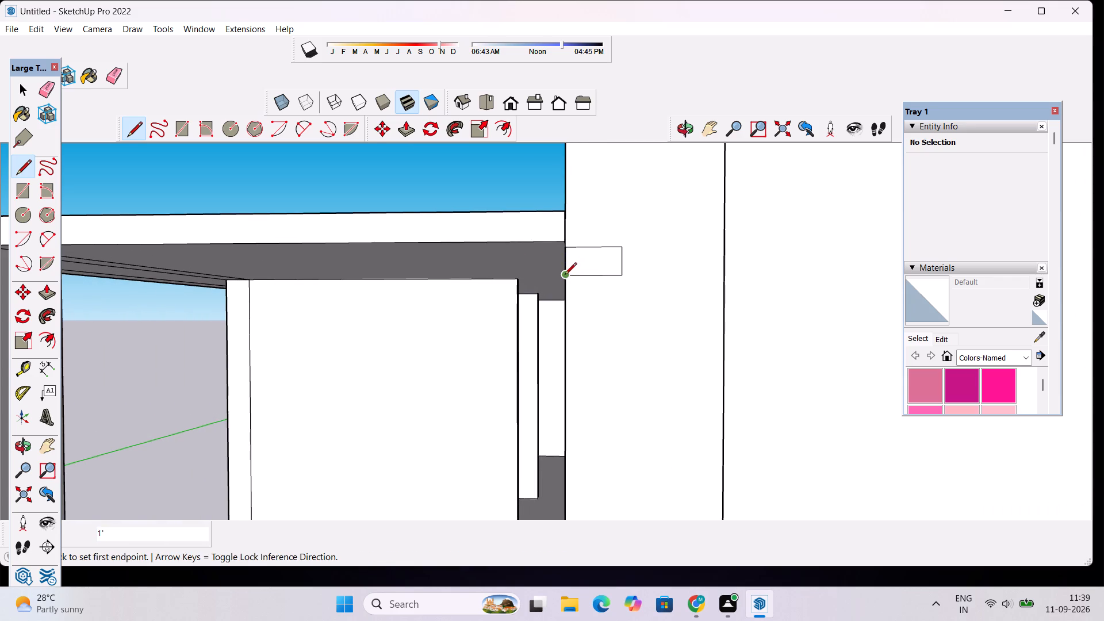
{"action": "scroll", "coordinate": [505, 278], "scroll_direction": "down", "scroll_amount": 5}
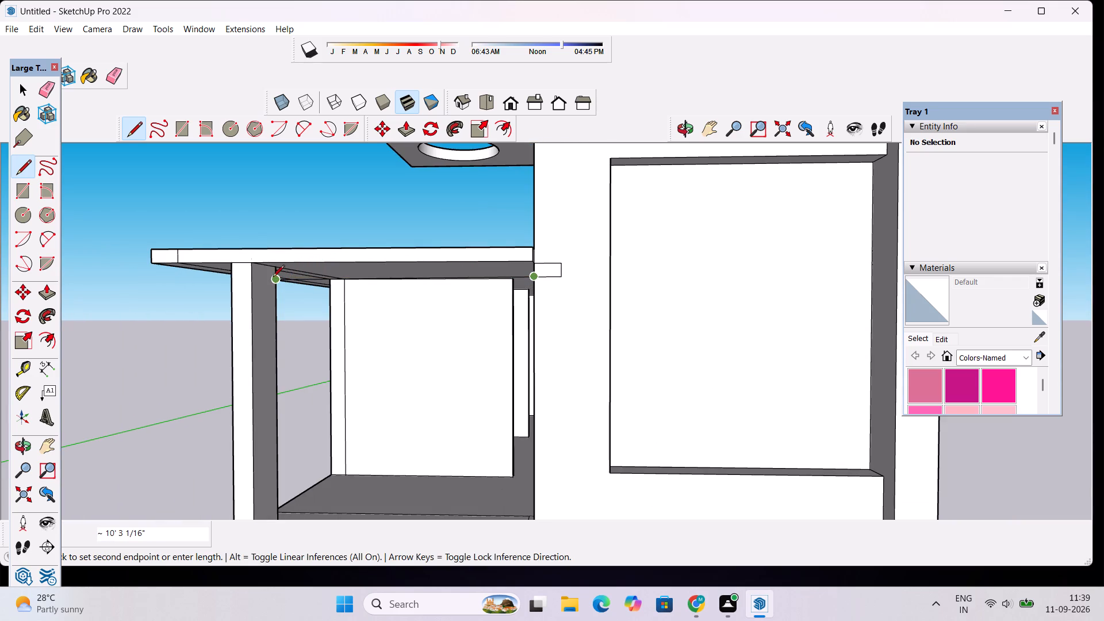
{"action": "scroll", "coordinate": [271, 280], "scroll_direction": "up", "scroll_amount": 4}
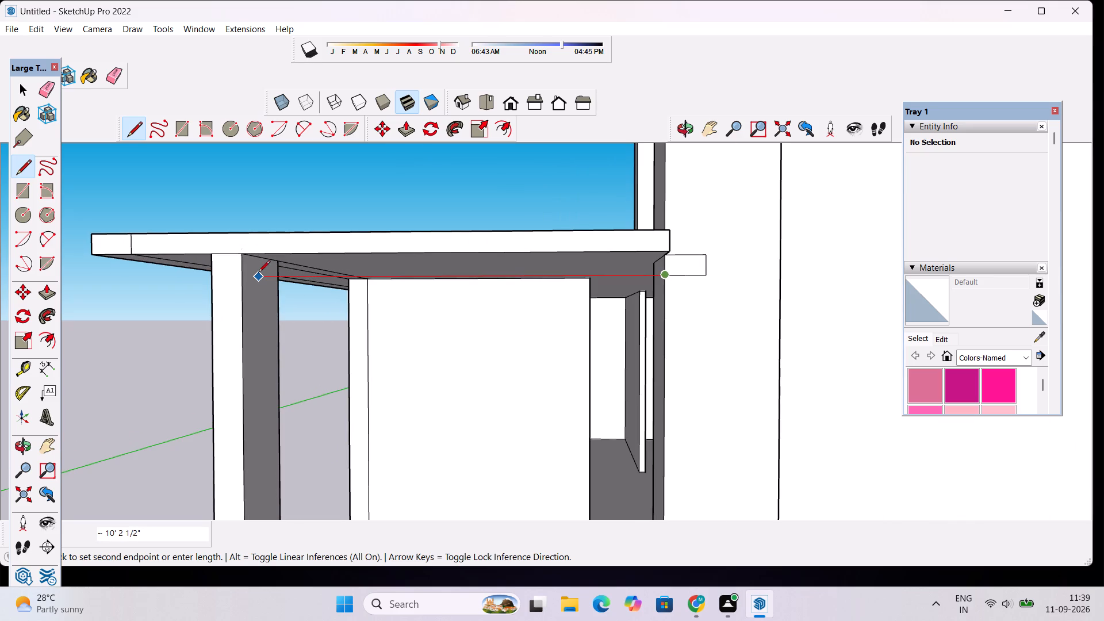
{"action": "scroll", "coordinate": [249, 271], "scroll_direction": "up", "scroll_amount": 4}
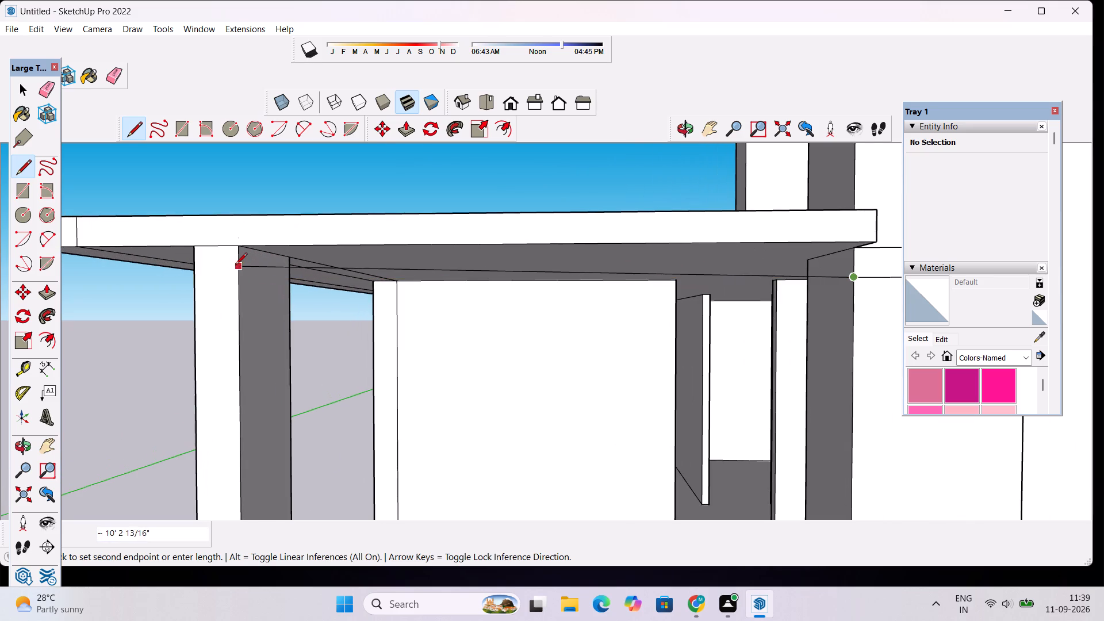
{"action": "scroll", "coordinate": [171, 280], "scroll_direction": "down", "scroll_amount": 2}
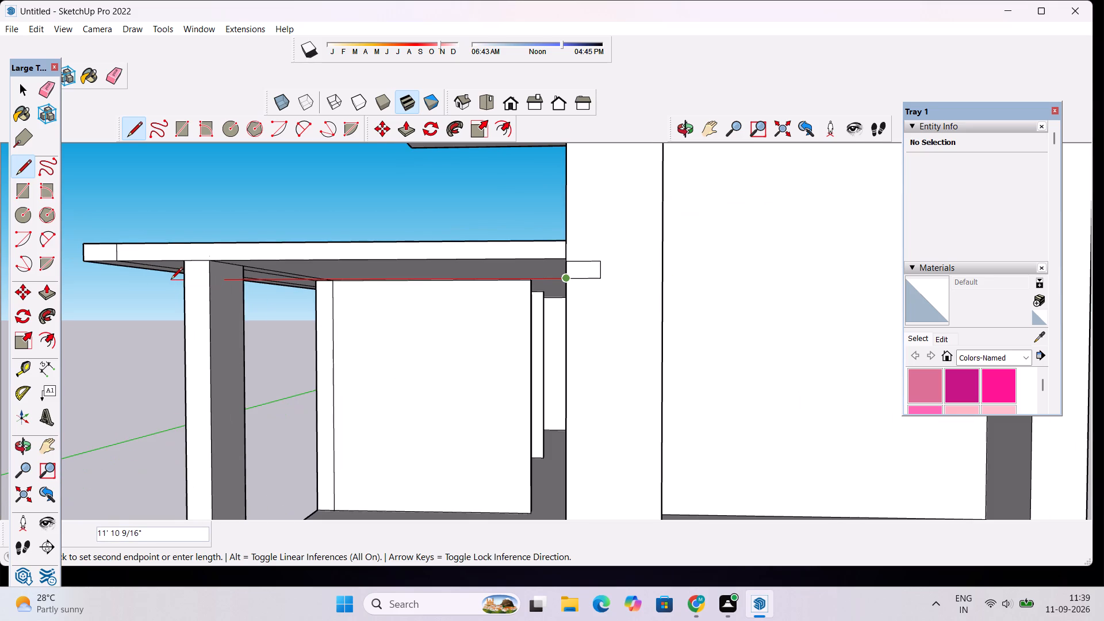
{"action": "scroll", "coordinate": [171, 280], "scroll_direction": "down", "scroll_amount": 1}
{"action": "scroll", "coordinate": [171, 280], "scroll_direction": "up", "scroll_amount": 2}
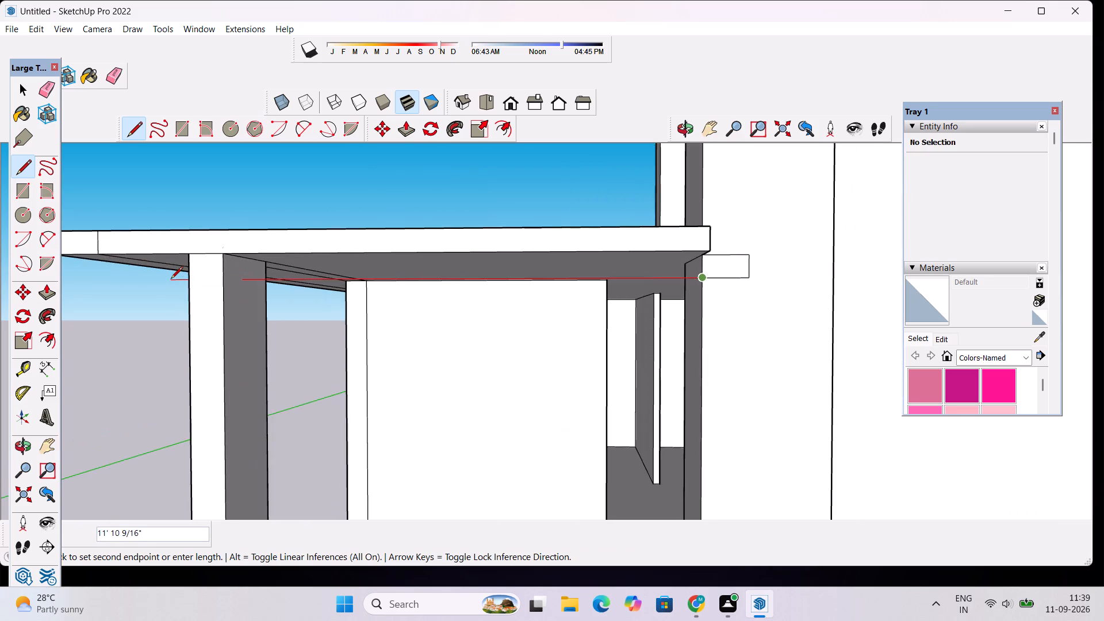
{"action": "scroll", "coordinate": [171, 279], "scroll_direction": "down", "scroll_amount": 1}
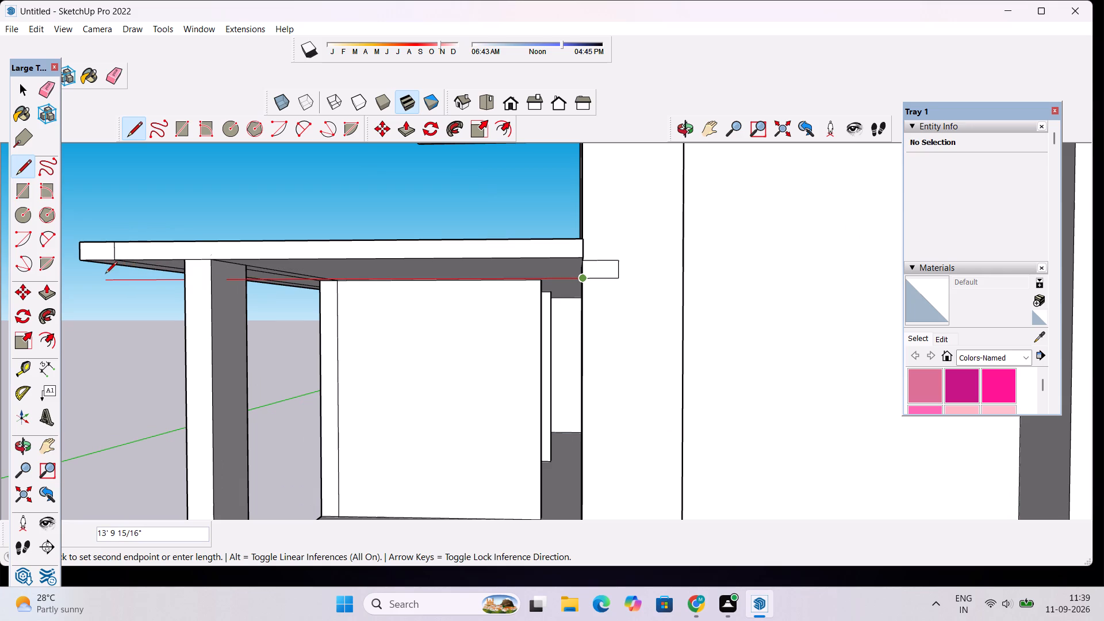
{"action": "scroll", "coordinate": [98, 275], "scroll_direction": "up", "scroll_amount": 2}
{"action": "scroll", "coordinate": [94, 274], "scroll_direction": "down", "scroll_amount": 2}
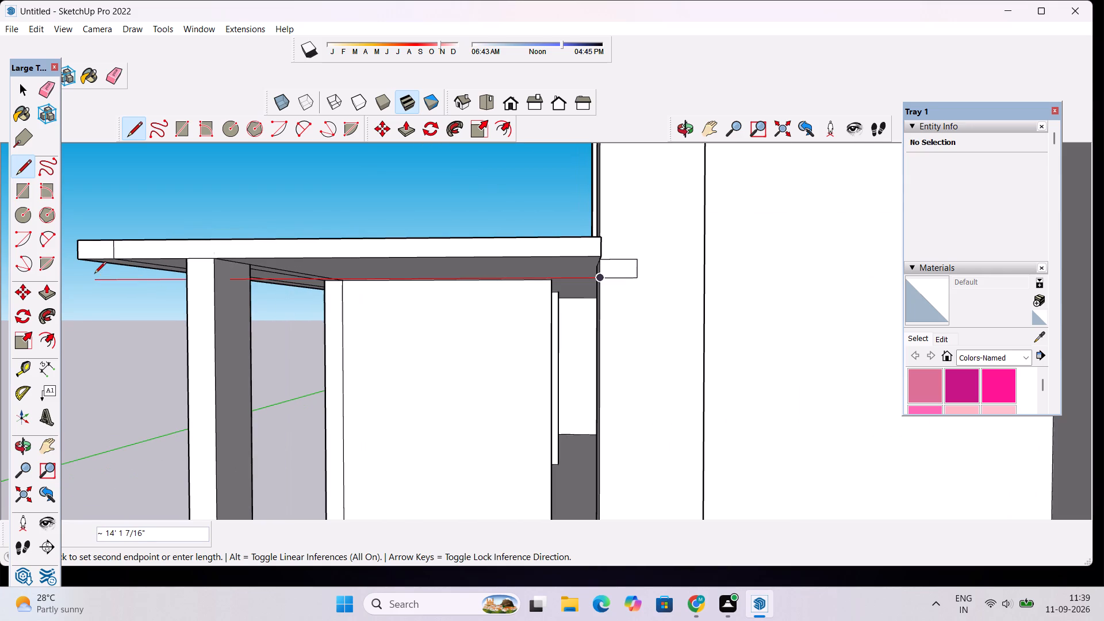
{"action": "scroll", "coordinate": [80, 271], "scroll_direction": "down", "scroll_amount": 4}
{"action": "scroll", "coordinate": [80, 271], "scroll_direction": "up", "scroll_amount": 3}
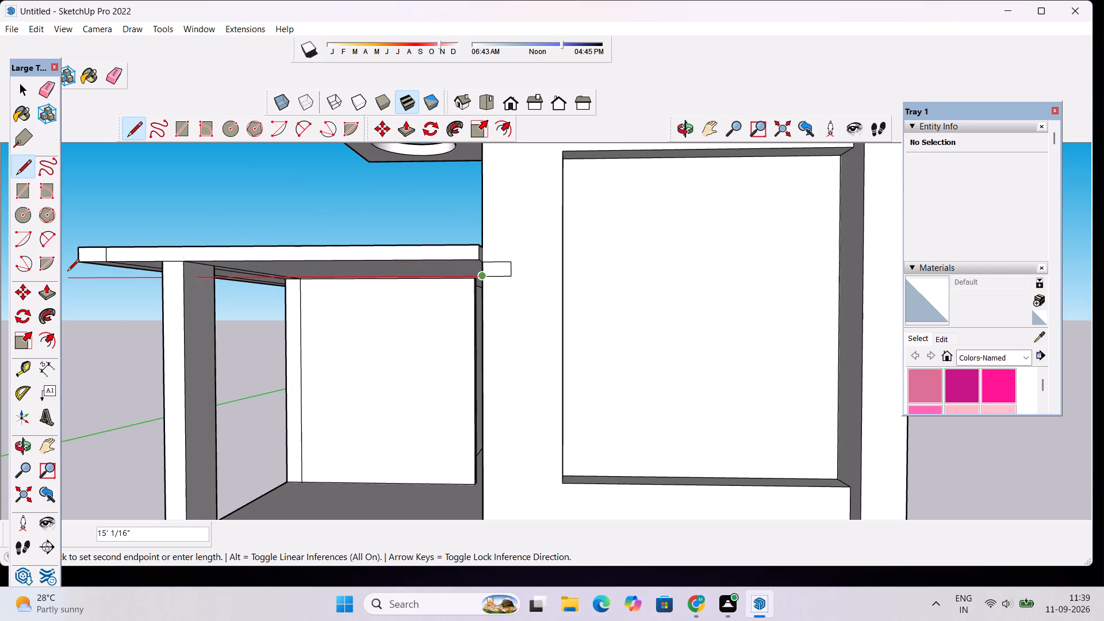
{"action": "left_click", "coordinate": [66, 275]}
{"action": "key", "text": "space"}
{"action": "scroll", "coordinate": [156, 272], "scroll_direction": "down", "scroll_amount": 3}
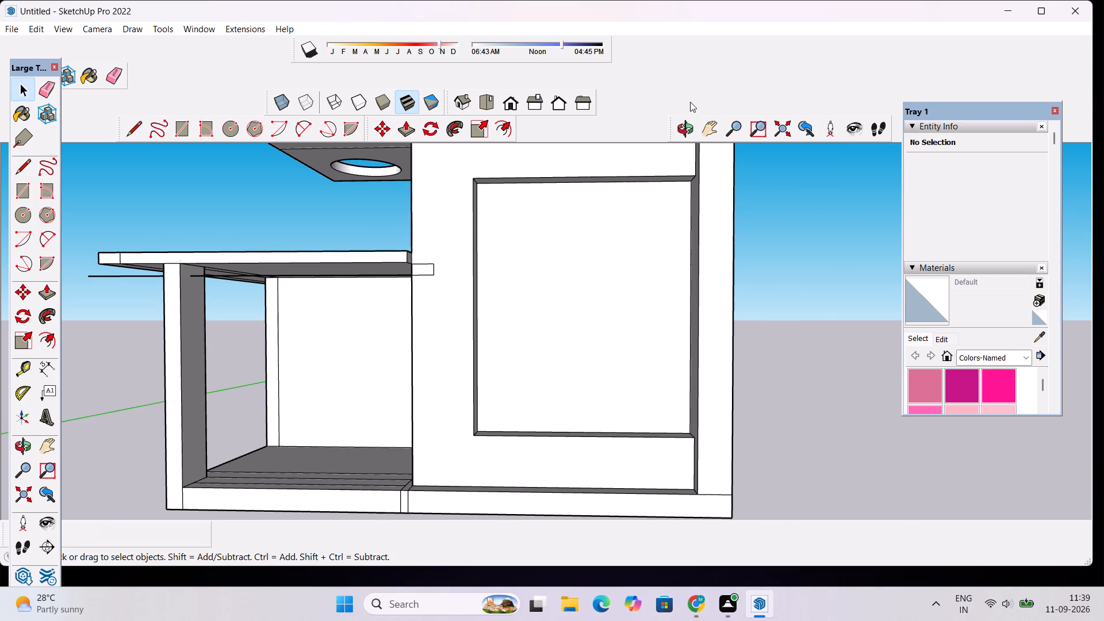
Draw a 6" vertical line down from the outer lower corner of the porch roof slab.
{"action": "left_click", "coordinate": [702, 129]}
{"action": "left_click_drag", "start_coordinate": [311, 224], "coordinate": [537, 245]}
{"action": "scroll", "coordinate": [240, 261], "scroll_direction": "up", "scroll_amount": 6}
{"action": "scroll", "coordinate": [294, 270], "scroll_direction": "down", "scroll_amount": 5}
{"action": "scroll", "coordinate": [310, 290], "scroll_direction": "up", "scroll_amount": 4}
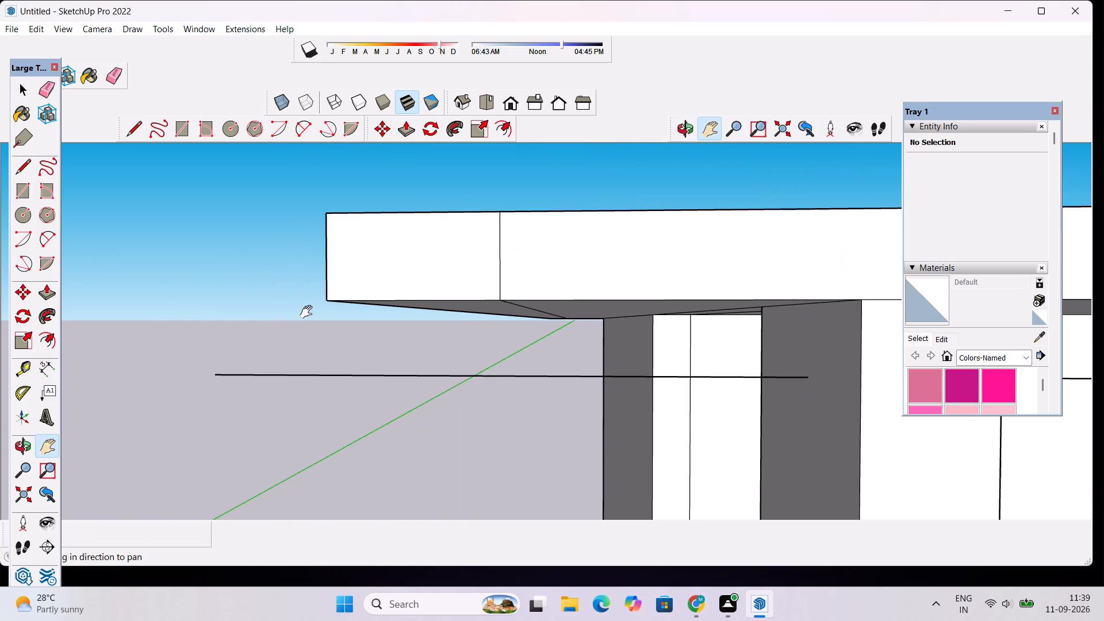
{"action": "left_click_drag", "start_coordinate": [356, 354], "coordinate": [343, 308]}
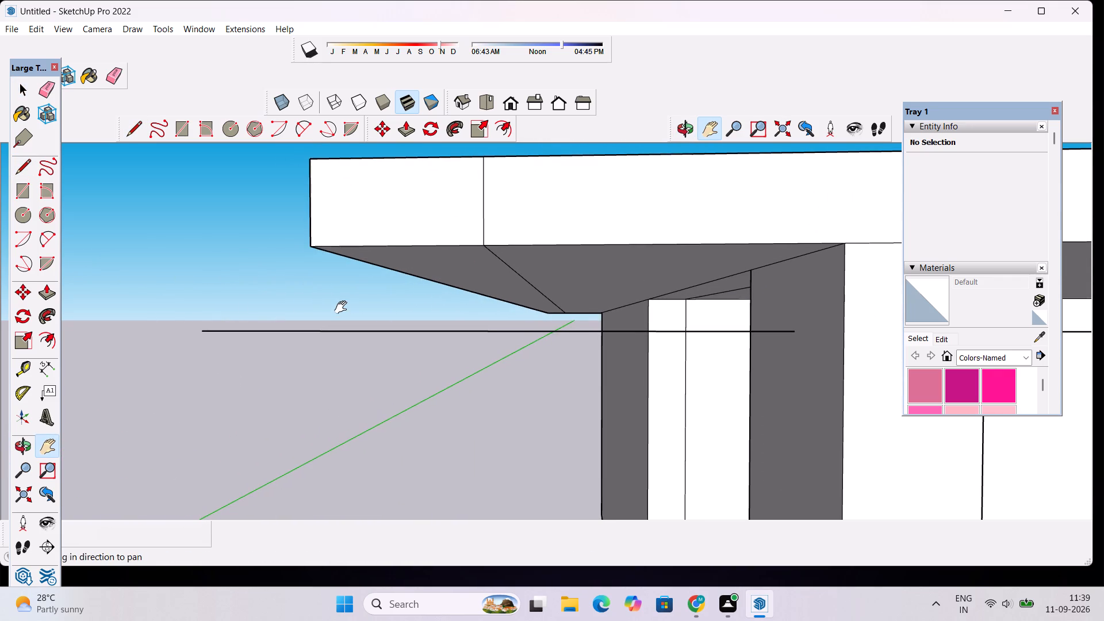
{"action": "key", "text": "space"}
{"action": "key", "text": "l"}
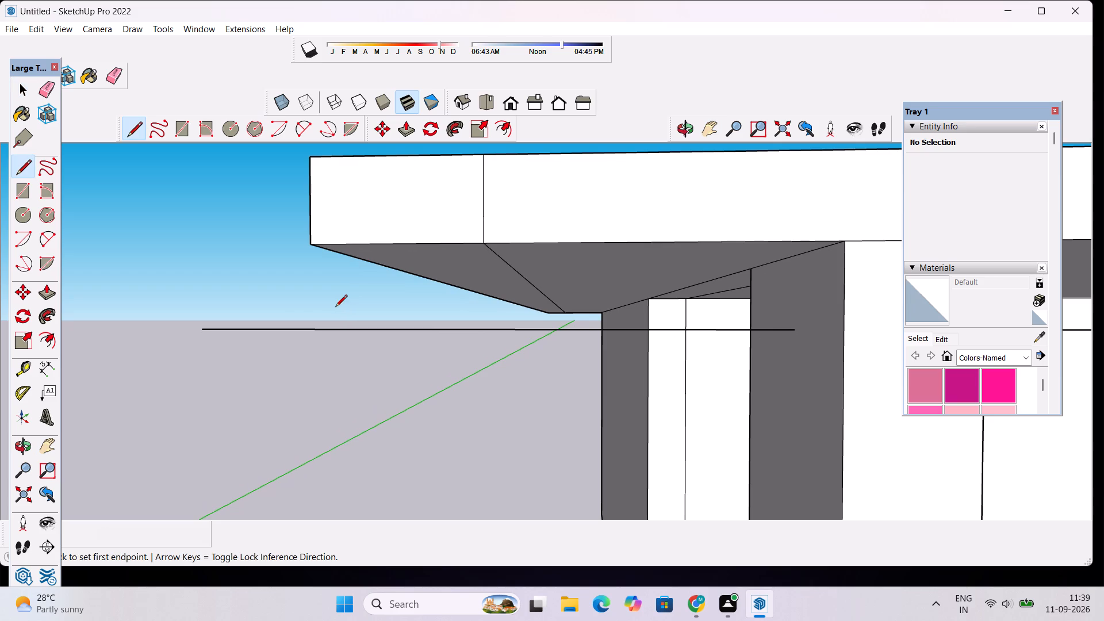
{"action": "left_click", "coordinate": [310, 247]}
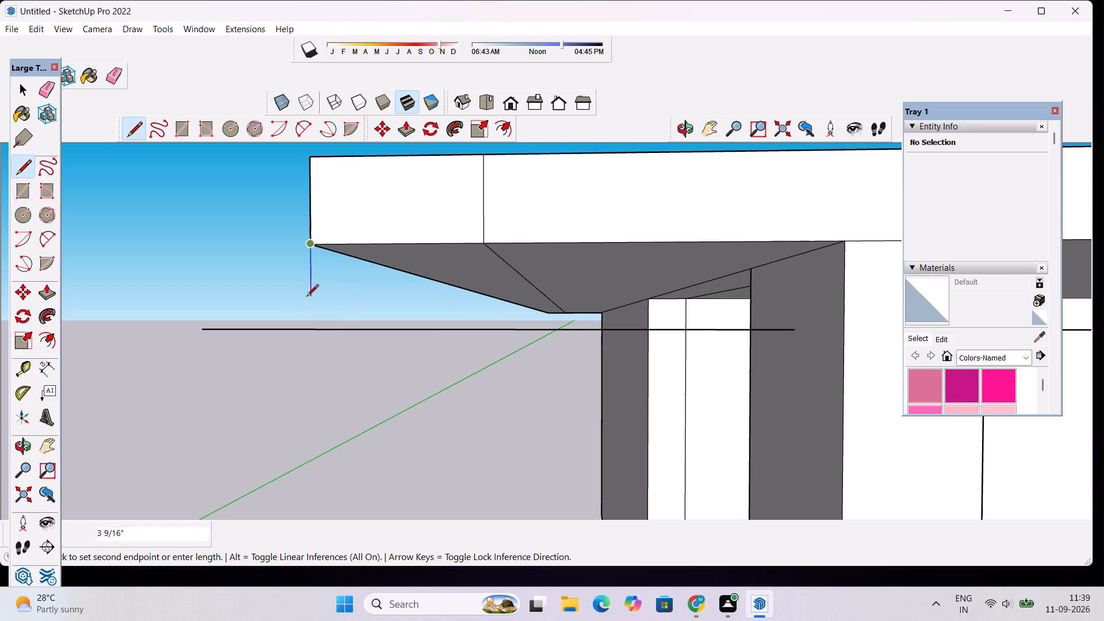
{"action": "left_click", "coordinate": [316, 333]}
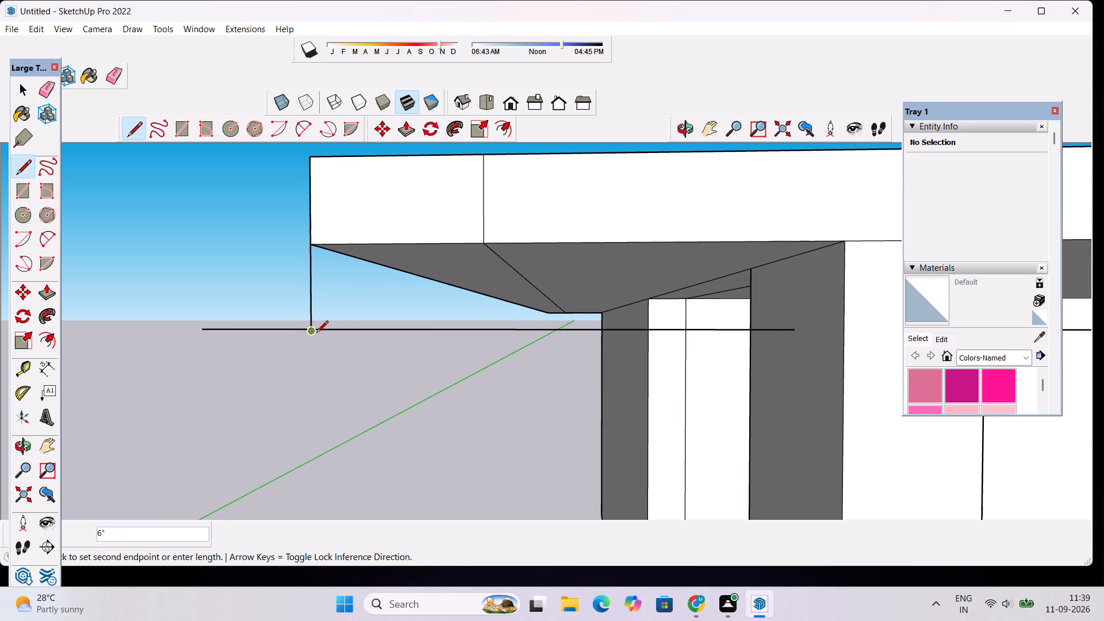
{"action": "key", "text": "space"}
Examine the new lines beneath the porch roof slab from several angles to check their alignment.
{"action": "left_click", "coordinate": [681, 135]}
{"action": "left_click_drag", "start_coordinate": [662, 214], "coordinate": [558, 232]}
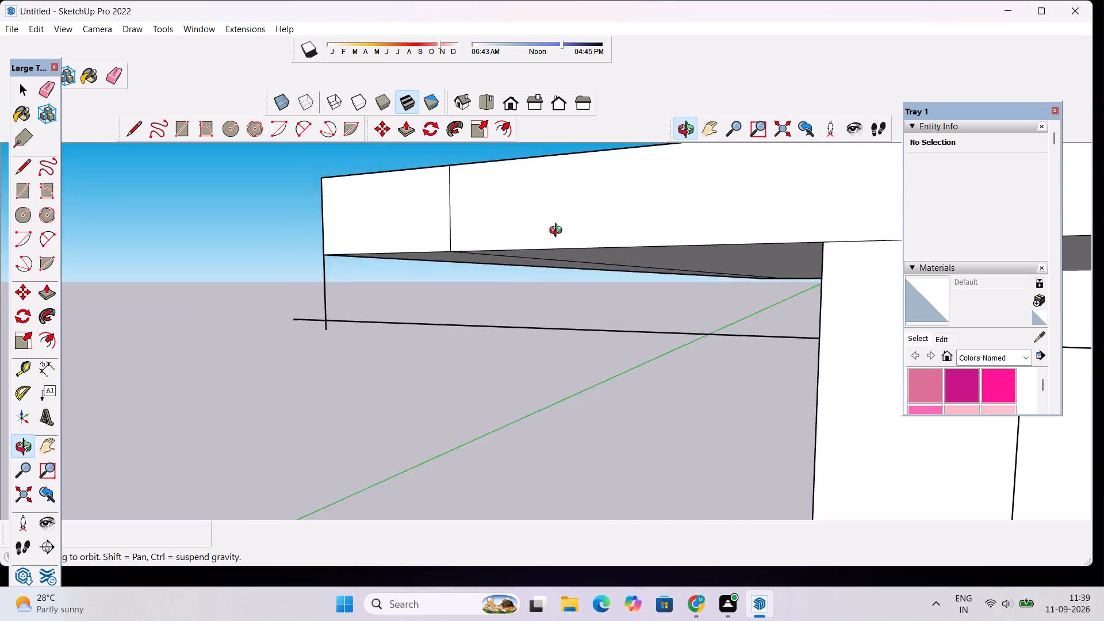
{"action": "left_click_drag", "start_coordinate": [558, 232], "coordinate": [447, 278]}
{"action": "scroll", "coordinate": [445, 267], "scroll_direction": "down", "scroll_amount": 3}
{"action": "scroll", "coordinate": [478, 307], "scroll_direction": "down", "scroll_amount": 2}
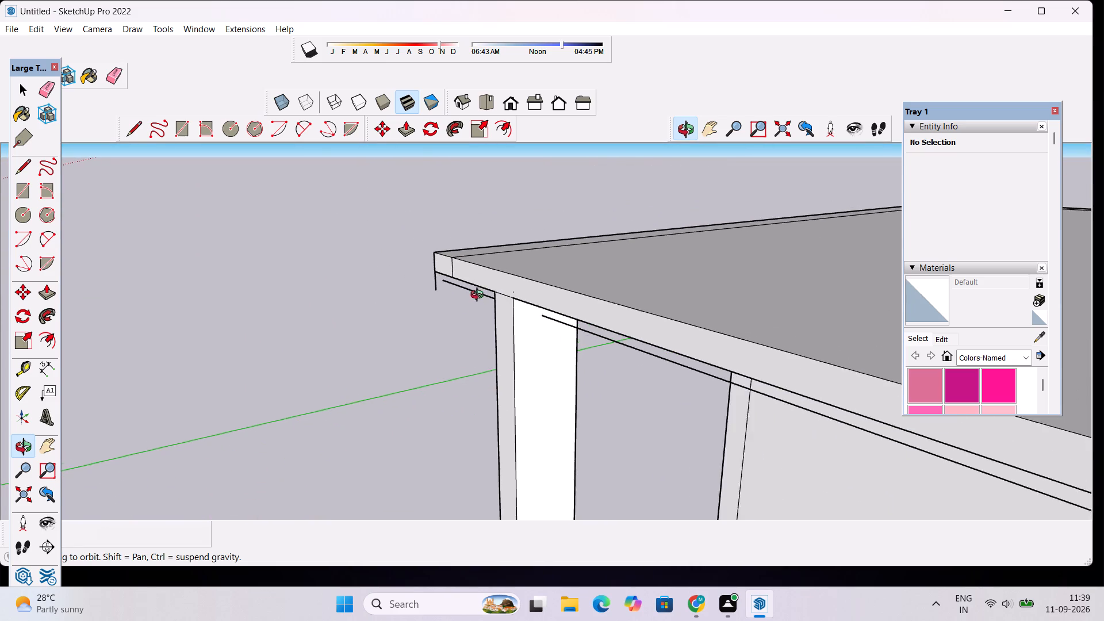
{"action": "scroll", "coordinate": [480, 296], "scroll_direction": "down", "scroll_amount": 4}
{"action": "scroll", "coordinate": [517, 296], "scroll_direction": "up", "scroll_amount": 1}
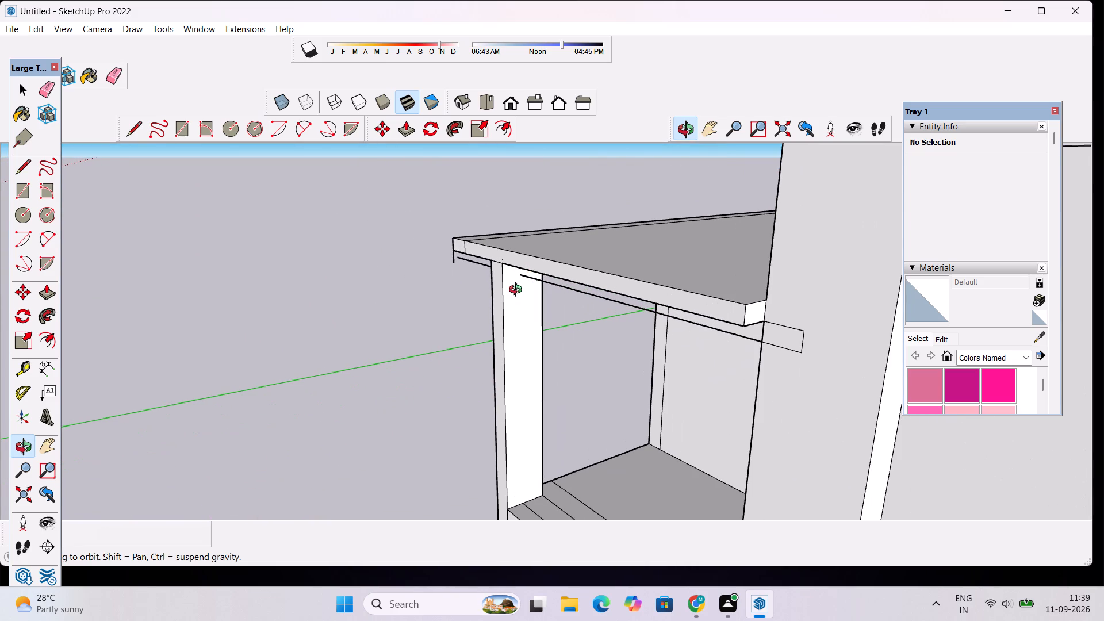
{"action": "scroll", "coordinate": [482, 285], "scroll_direction": "up", "scroll_amount": 2}
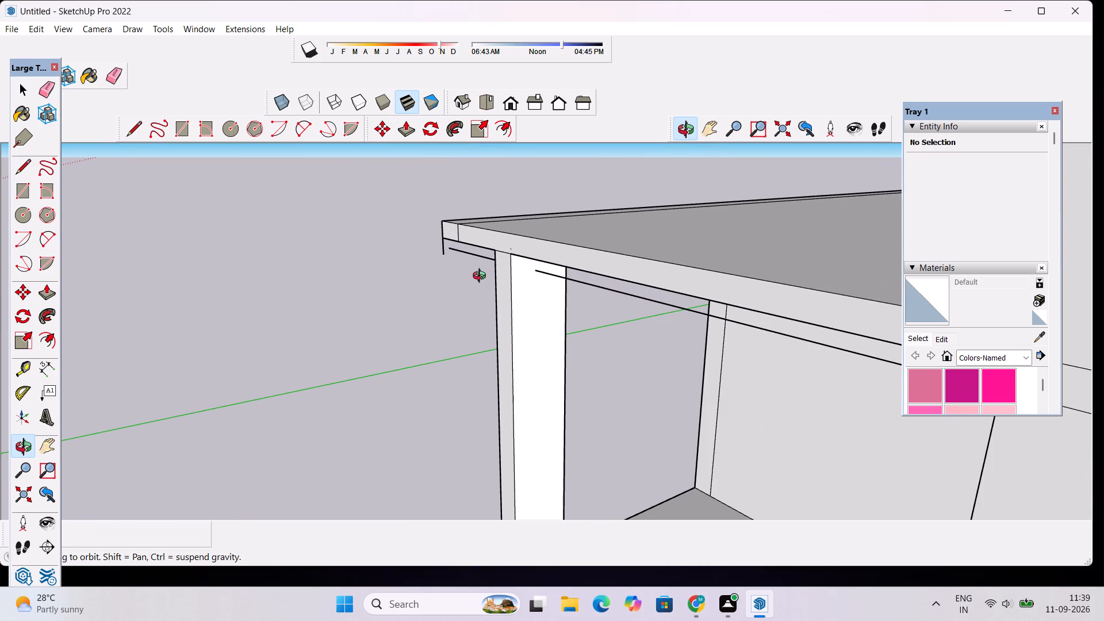
{"action": "scroll", "coordinate": [484, 270], "scroll_direction": "down", "scroll_amount": 1}
{"action": "left_click_drag", "start_coordinate": [428, 293], "coordinate": [468, 279]}
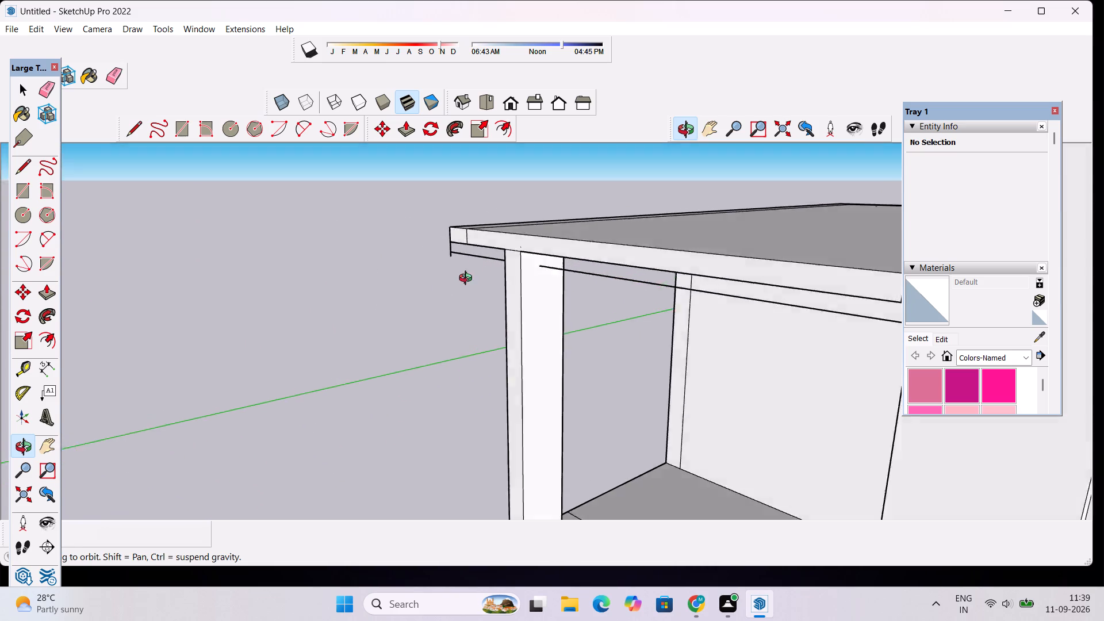
{"action": "left_click_drag", "start_coordinate": [468, 279], "coordinate": [496, 270]}
{"action": "scroll", "coordinate": [500, 267], "scroll_direction": "down", "scroll_amount": 4}
{"action": "left_click_drag", "start_coordinate": [544, 304], "coordinate": [648, 296]}
{"action": "scroll", "coordinate": [670, 232], "scroll_direction": "up", "scroll_amount": 4}
{"action": "left_click_drag", "start_coordinate": [547, 314], "coordinate": [605, 292]}
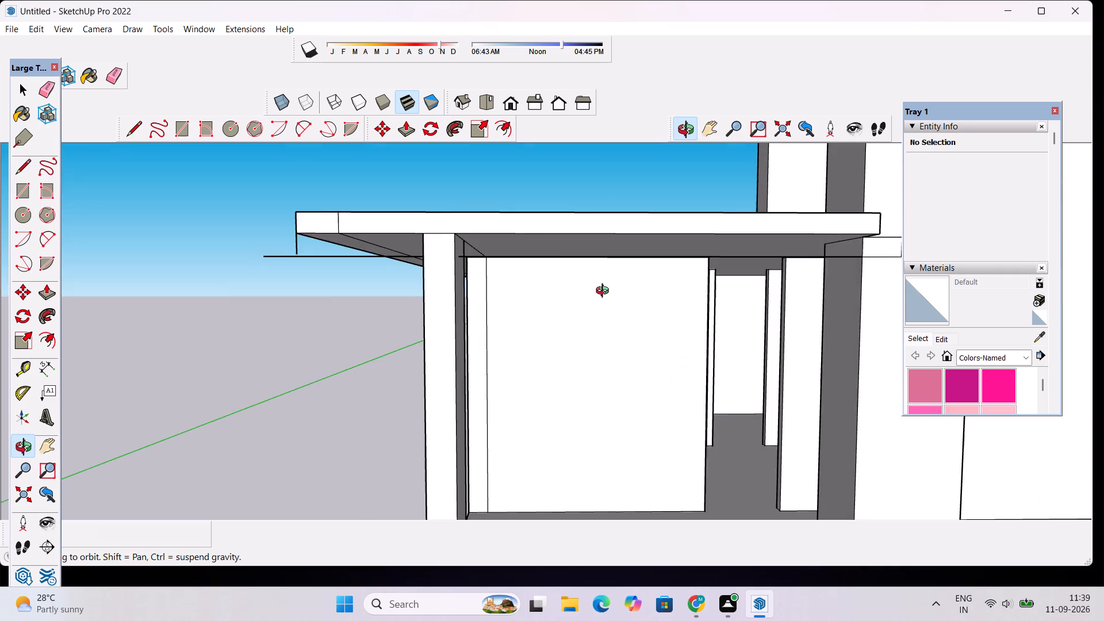
{"action": "left_click_drag", "start_coordinate": [605, 292], "coordinate": [605, 291]}
{"action": "scroll", "coordinate": [606, 279], "scroll_direction": "down", "scroll_amount": 2}
Undo the vertical line and the long line beneath the porch roof slab, keeping the small closed rectangle at the framed wall.
{"action": "key", "text": "ctrl+z"}
{"action": "key", "text": "ctrl+z"}
{"action": "key", "text": "ctrl+z"}
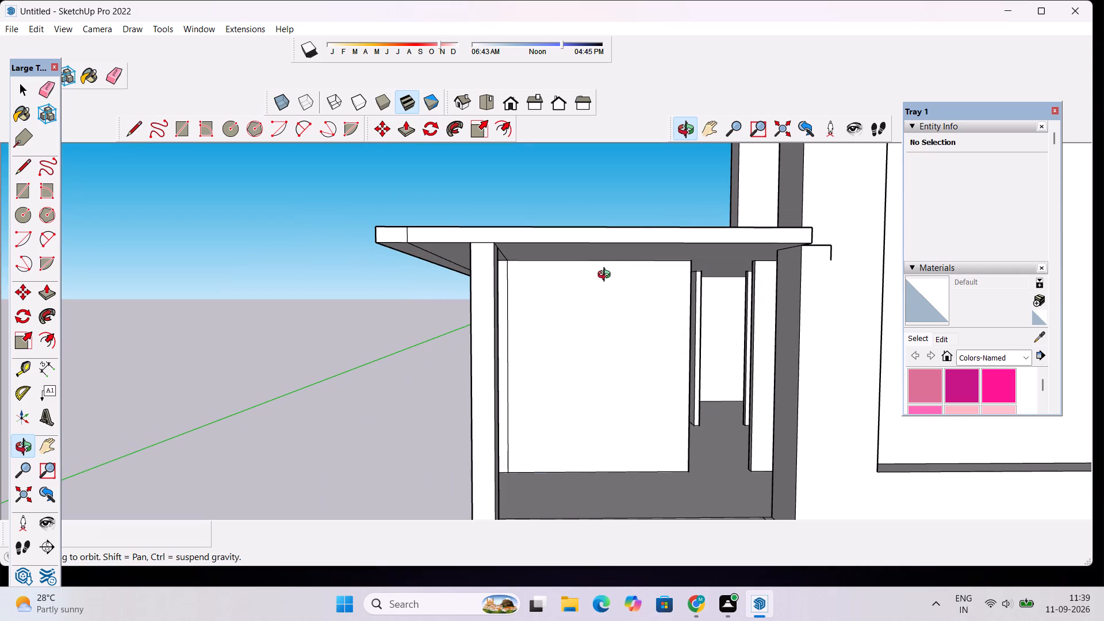
{"action": "key", "text": "z"}
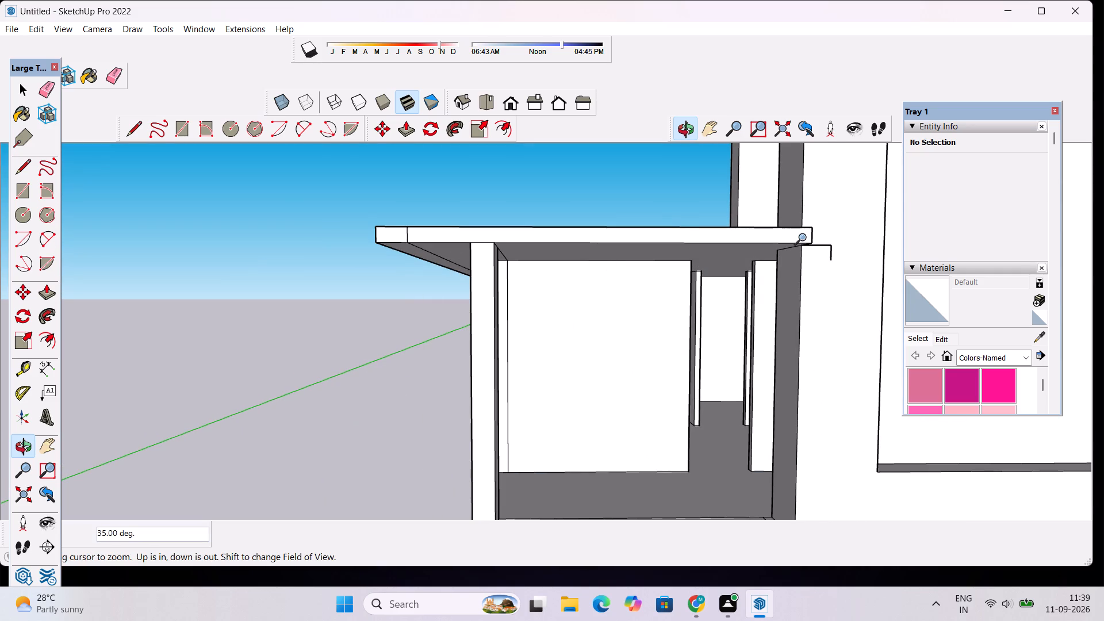
{"action": "key", "text": "ctrl+y"}
{"action": "scroll", "coordinate": [805, 237], "scroll_direction": "down", "scroll_amount": 7}
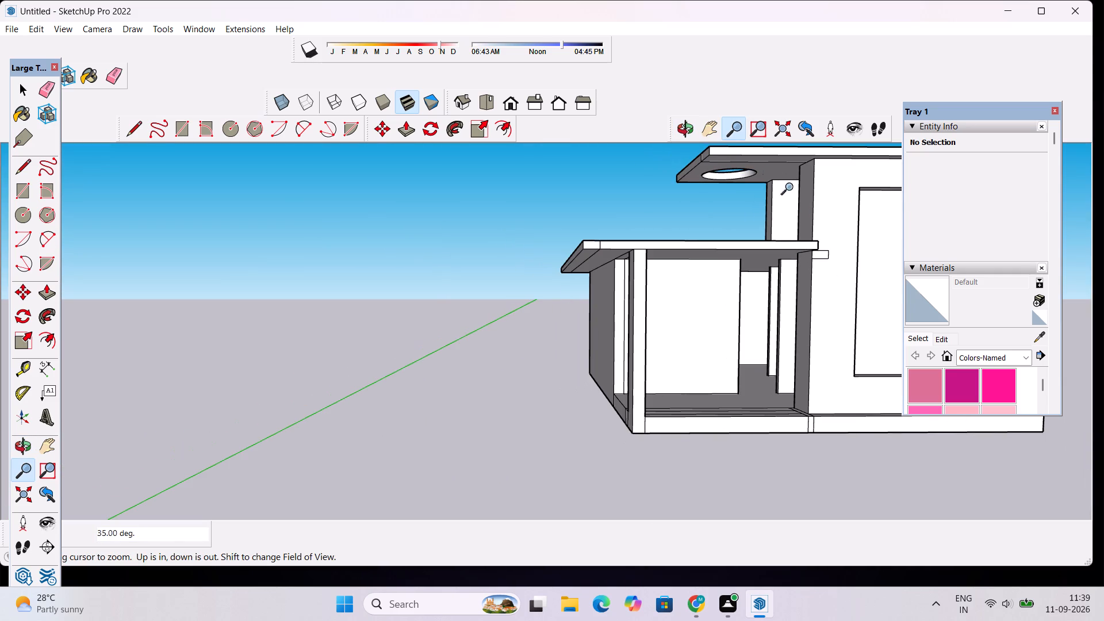
Examine the framed wall, the porch and the adjoining side wall of the house from several angles.
{"action": "left_click", "coordinate": [684, 127]}
{"action": "left_click_drag", "start_coordinate": [749, 251], "coordinate": [659, 256]}
{"action": "scroll", "coordinate": [658, 256], "scroll_direction": "down", "scroll_amount": 5}
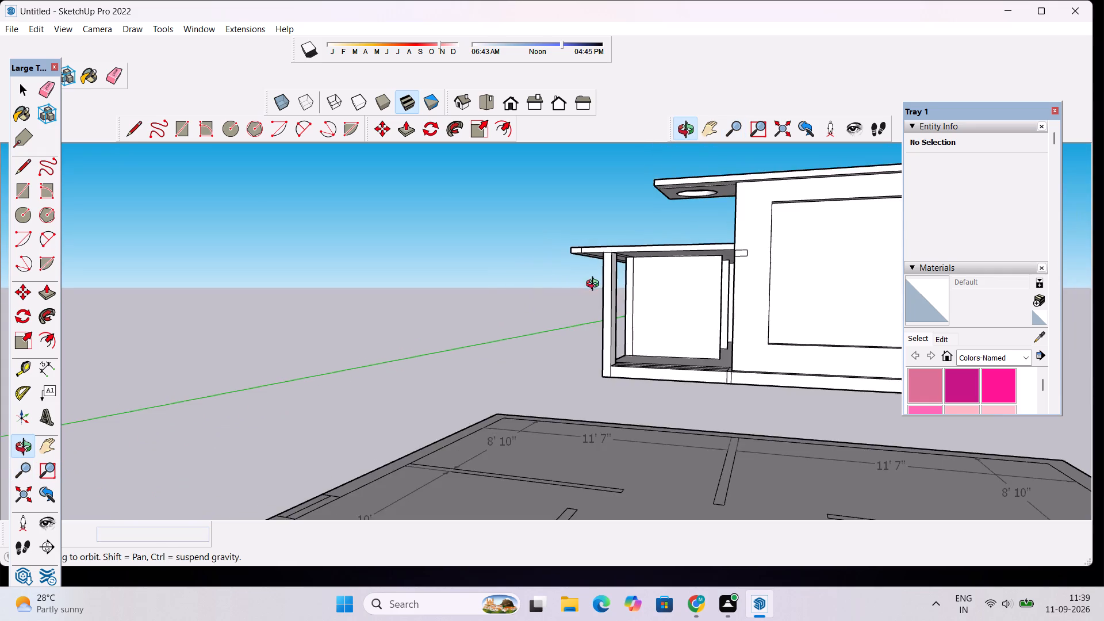
{"action": "left_click_drag", "start_coordinate": [612, 285], "coordinate": [691, 266]}
{"action": "scroll", "coordinate": [737, 250], "scroll_direction": "down", "scroll_amount": 4}
{"action": "scroll", "coordinate": [790, 244], "scroll_direction": "up", "scroll_amount": 9}
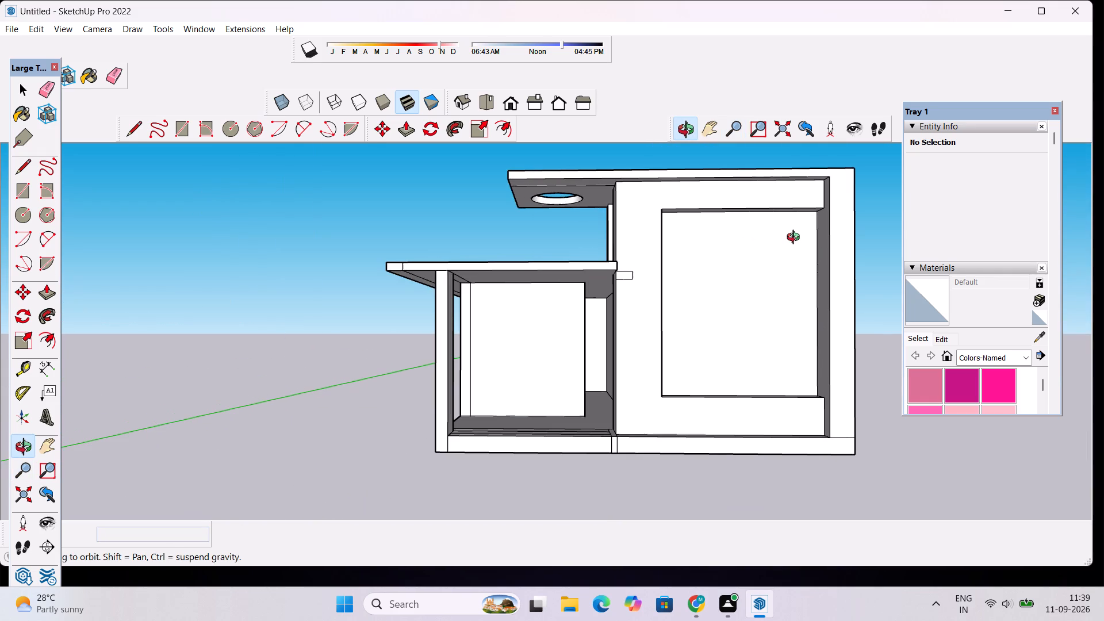
{"action": "scroll", "coordinate": [737, 274], "scroll_direction": "down", "scroll_amount": 1}
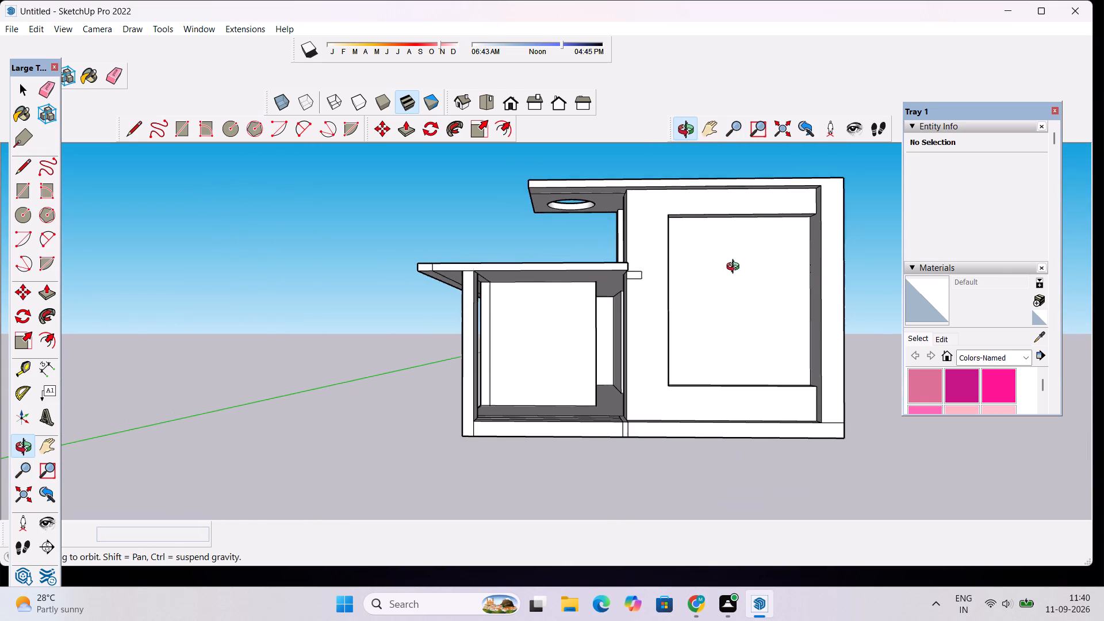
{"action": "left_click_drag", "start_coordinate": [724, 229], "coordinate": [722, 259]}
{"action": "scroll", "coordinate": [687, 233], "scroll_direction": "up", "scroll_amount": 7}
{"action": "scroll", "coordinate": [698, 229], "scroll_direction": "down", "scroll_amount": 3}
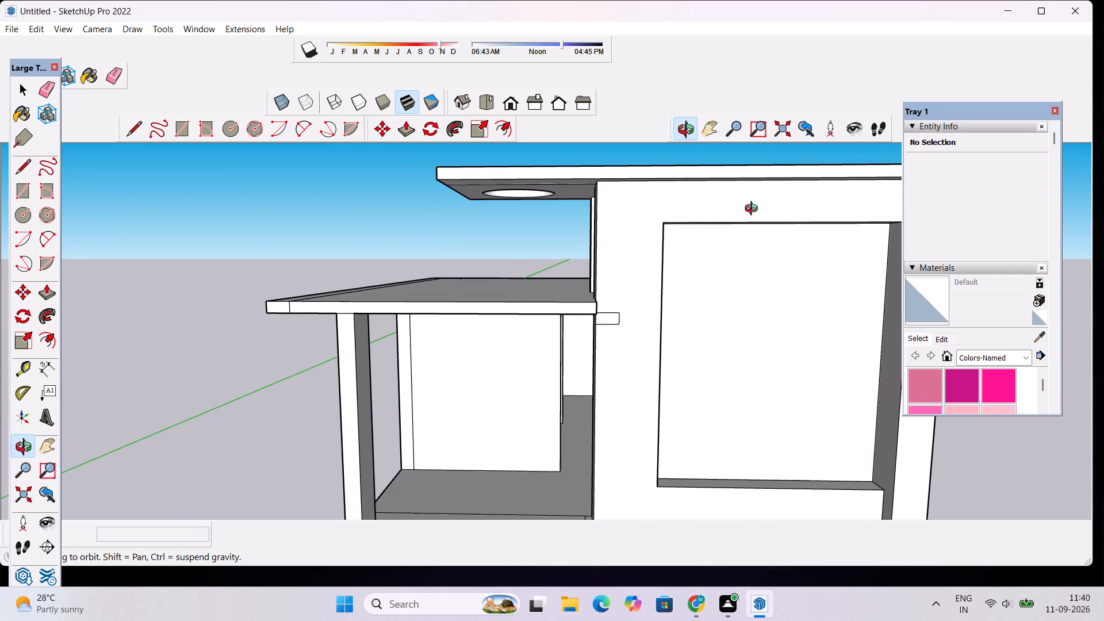
{"action": "scroll", "coordinate": [726, 200], "scroll_direction": "down", "scroll_amount": 9}
{"action": "left_click_drag", "start_coordinate": [742, 217], "coordinate": [642, 217], "text": "shift"}
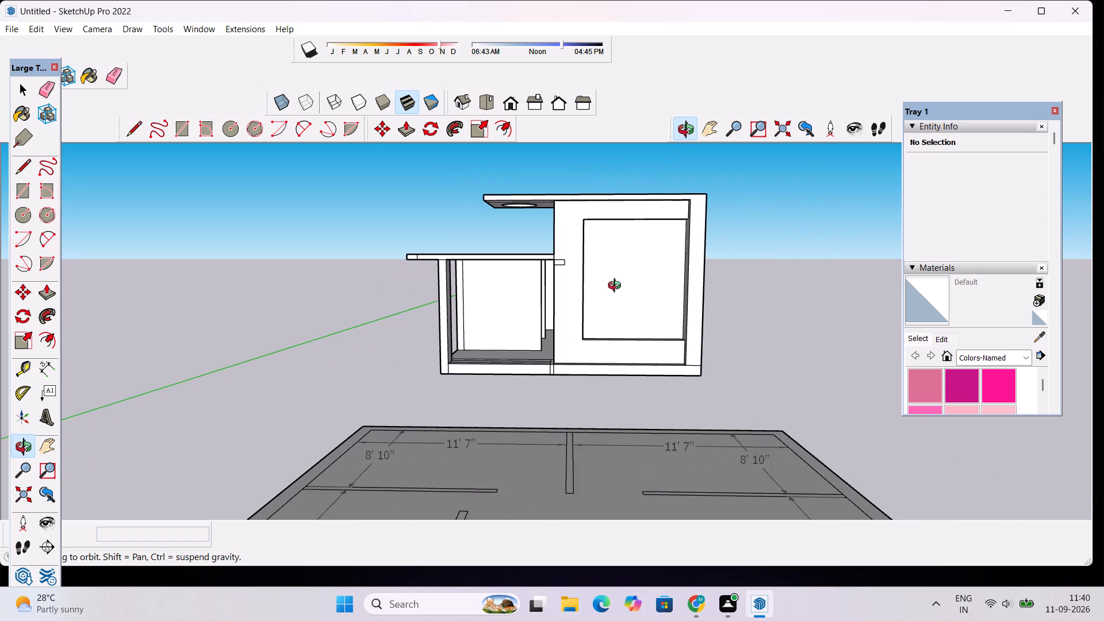
{"action": "scroll", "coordinate": [617, 287], "scroll_direction": "up", "scroll_amount": 2}
{"action": "left_click_drag", "start_coordinate": [578, 299], "coordinate": [632, 310]}
{"action": "scroll", "coordinate": [714, 263], "scroll_direction": "down", "scroll_amount": 2}
{"action": "left_click_drag", "start_coordinate": [807, 208], "coordinate": [717, 197], "text": "shift"}
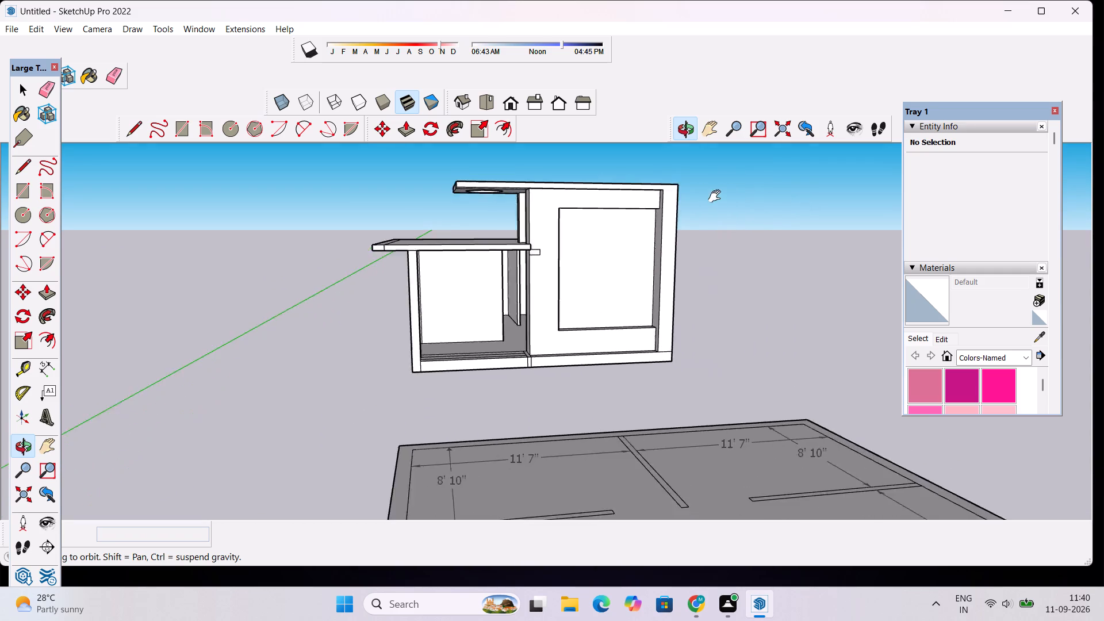
{"action": "left_click_drag", "start_coordinate": [717, 197], "coordinate": [648, 216], "text": "shift"}
{"action": "scroll", "coordinate": [600, 255], "scroll_direction": "up", "scroll_amount": 6}
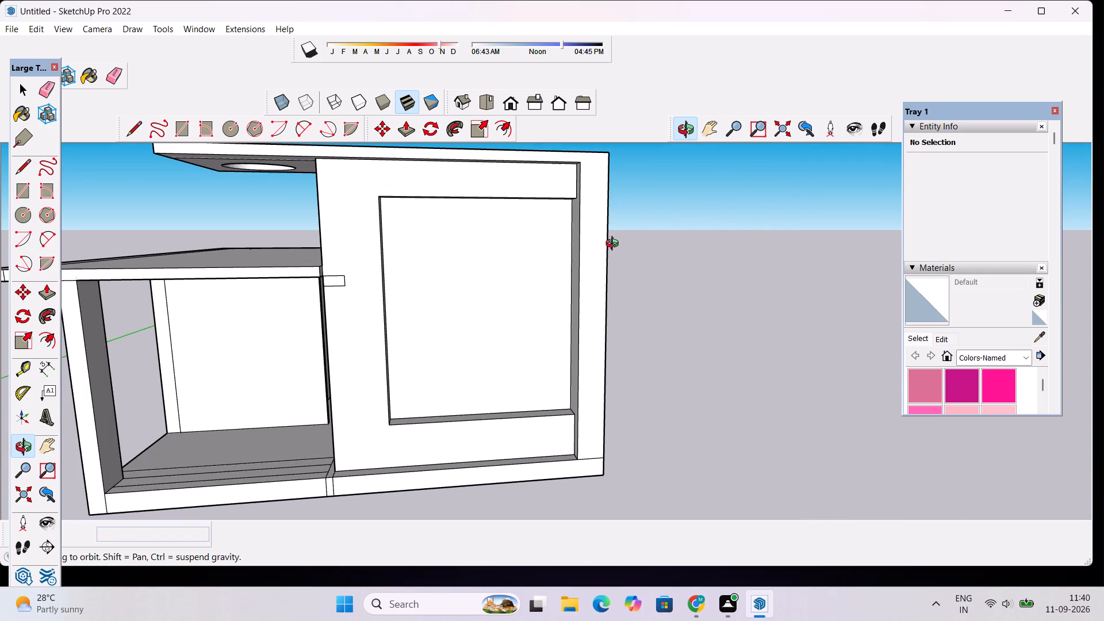
{"action": "scroll", "coordinate": [591, 254], "scroll_direction": "down", "scroll_amount": 3}
{"action": "left_click_drag", "start_coordinate": [641, 199], "coordinate": [543, 305]}
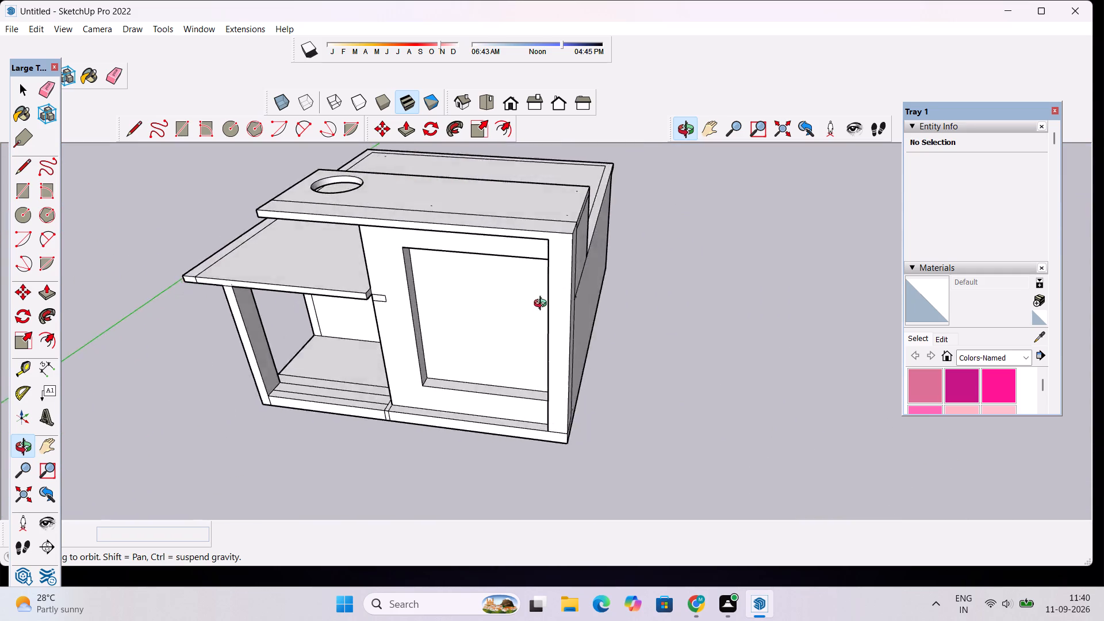
{"action": "left_click_drag", "start_coordinate": [543, 305], "coordinate": [428, 325]}
{"action": "scroll", "coordinate": [543, 231], "scroll_direction": "up", "scroll_amount": 4}
{"action": "scroll", "coordinate": [543, 231], "scroll_direction": "down", "scroll_amount": 6}
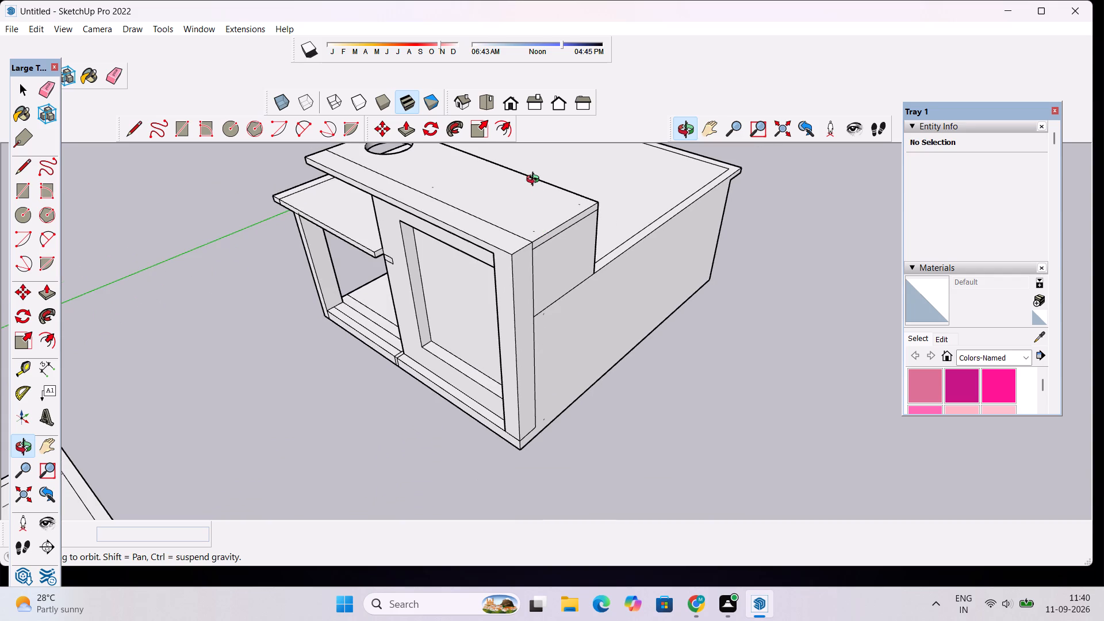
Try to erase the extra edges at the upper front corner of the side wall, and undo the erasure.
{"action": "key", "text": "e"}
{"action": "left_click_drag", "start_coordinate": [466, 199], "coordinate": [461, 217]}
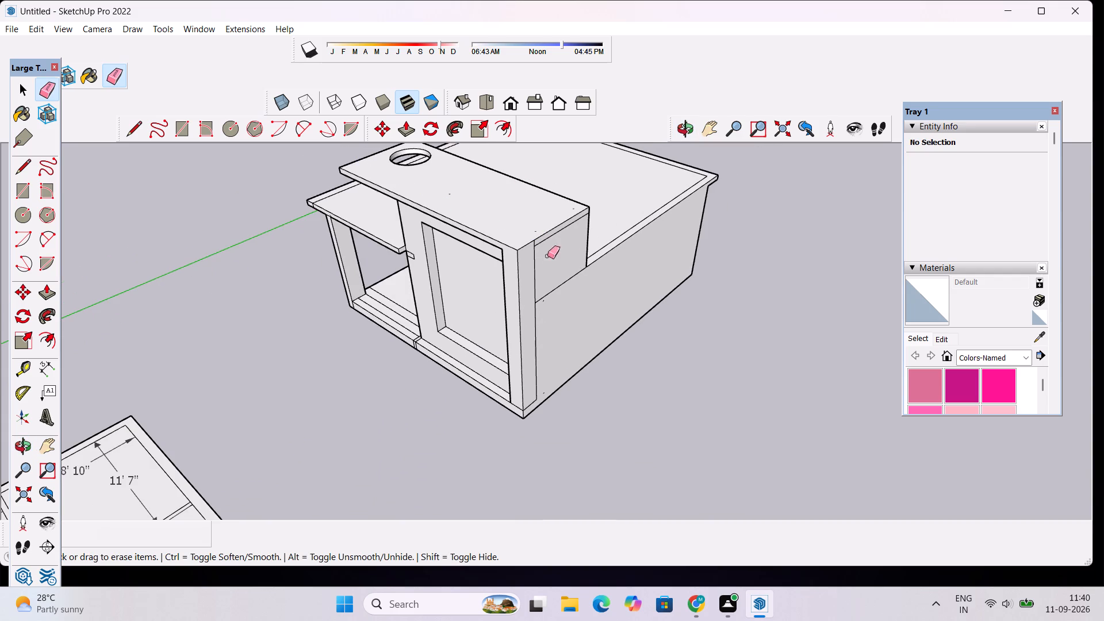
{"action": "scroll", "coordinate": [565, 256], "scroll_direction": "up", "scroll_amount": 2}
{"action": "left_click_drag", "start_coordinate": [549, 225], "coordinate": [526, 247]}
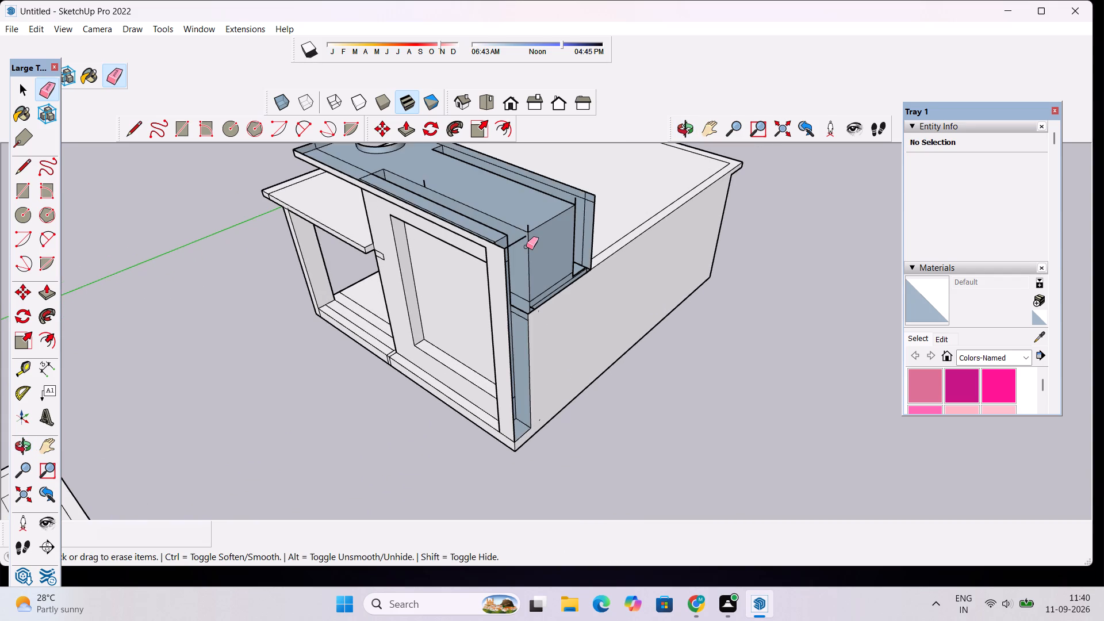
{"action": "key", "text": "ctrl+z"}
Erase the leftover edges dividing the side wall's upper section below the high roof, including the short vertical stub.
{"action": "left_click", "coordinate": [534, 235]}
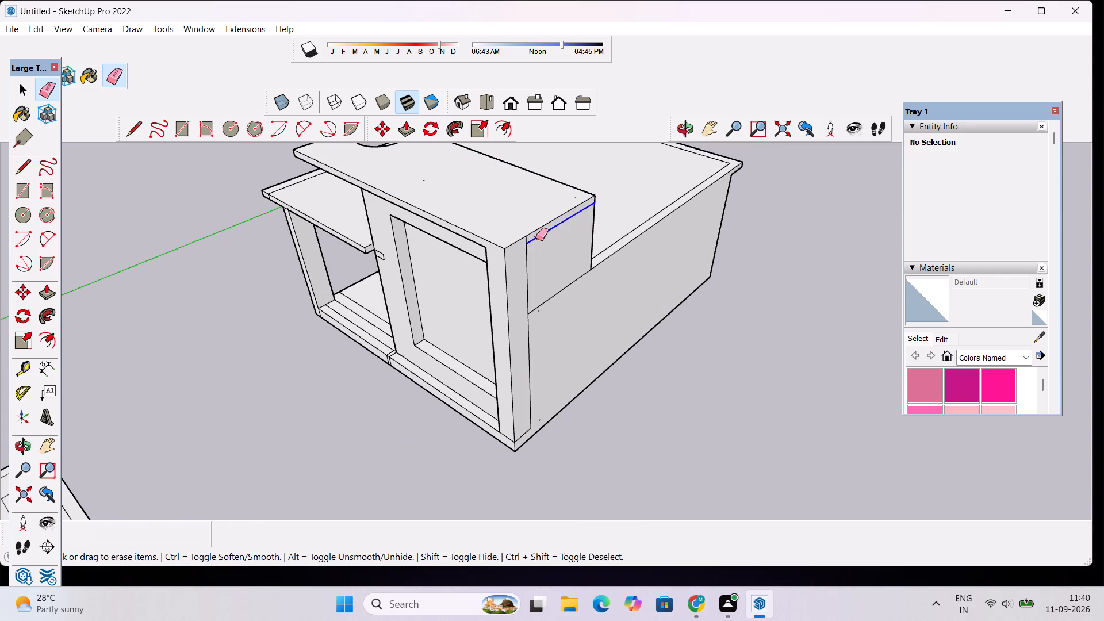
{"action": "left_click_drag", "start_coordinate": [536, 239], "coordinate": [525, 251]}
{"action": "left_click_drag", "start_coordinate": [545, 289], "coordinate": [551, 308]}
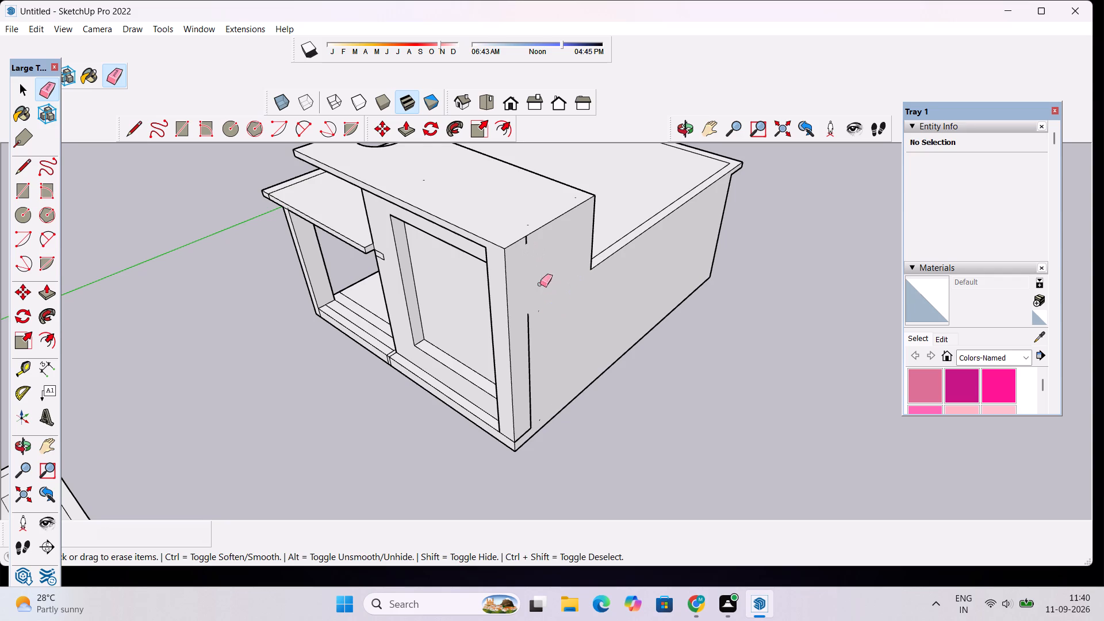
{"action": "left_click", "coordinate": [526, 242]}
Erase the remaining vertical edge on the side wall near the front corner and the short edge at its base.
{"action": "left_click_drag", "start_coordinate": [527, 308], "coordinate": [528, 324]}
{"action": "left_click_drag", "start_coordinate": [528, 324], "coordinate": [509, 409]}
{"action": "key", "text": "ctrl+z"}
{"action": "scroll", "coordinate": [528, 438], "scroll_direction": "up", "scroll_amount": 2}
{"action": "left_click", "coordinate": [526, 431]}
{"action": "left_click", "coordinate": [533, 409]}
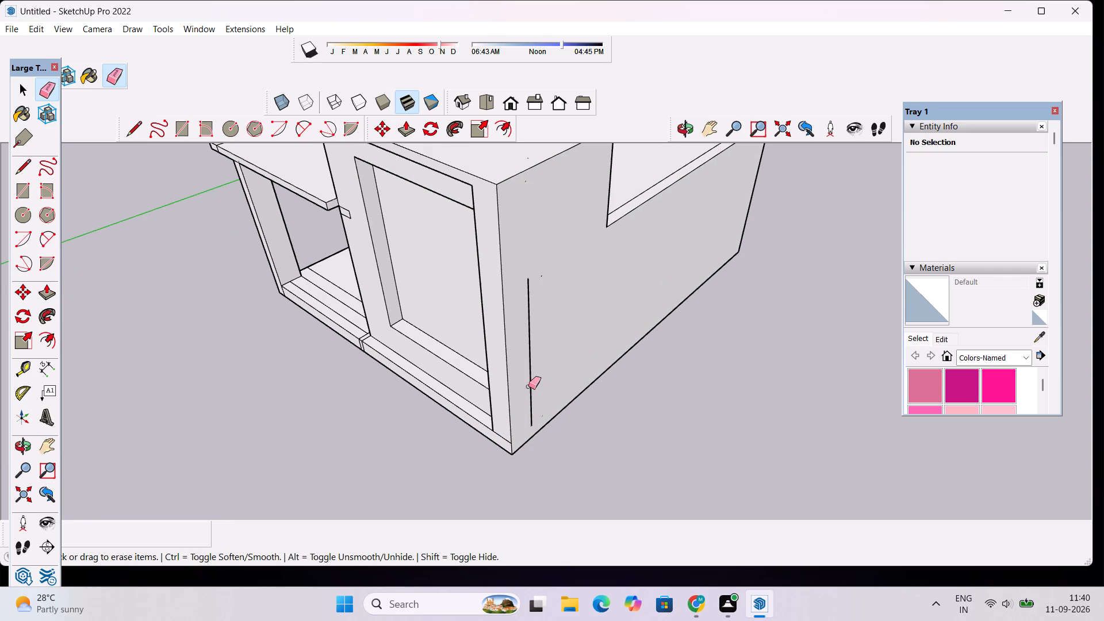
{"action": "left_click_drag", "start_coordinate": [550, 367], "coordinate": [526, 390]}
{"action": "left_click_drag", "start_coordinate": [543, 269], "coordinate": [527, 285]}
Examine the cleaned side wall, the framed wall and the porch from several angles.
{"action": "left_click", "coordinate": [681, 131]}
{"action": "left_click_drag", "start_coordinate": [473, 298], "coordinate": [592, 254]}
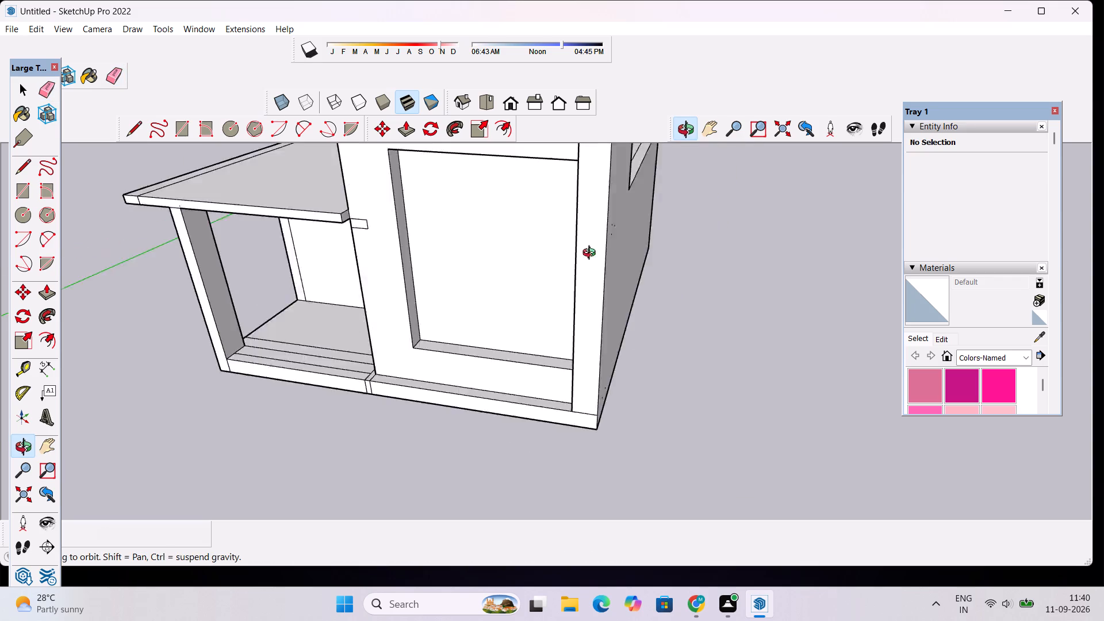
{"action": "left_click_drag", "start_coordinate": [592, 254], "coordinate": [1040, 124]}
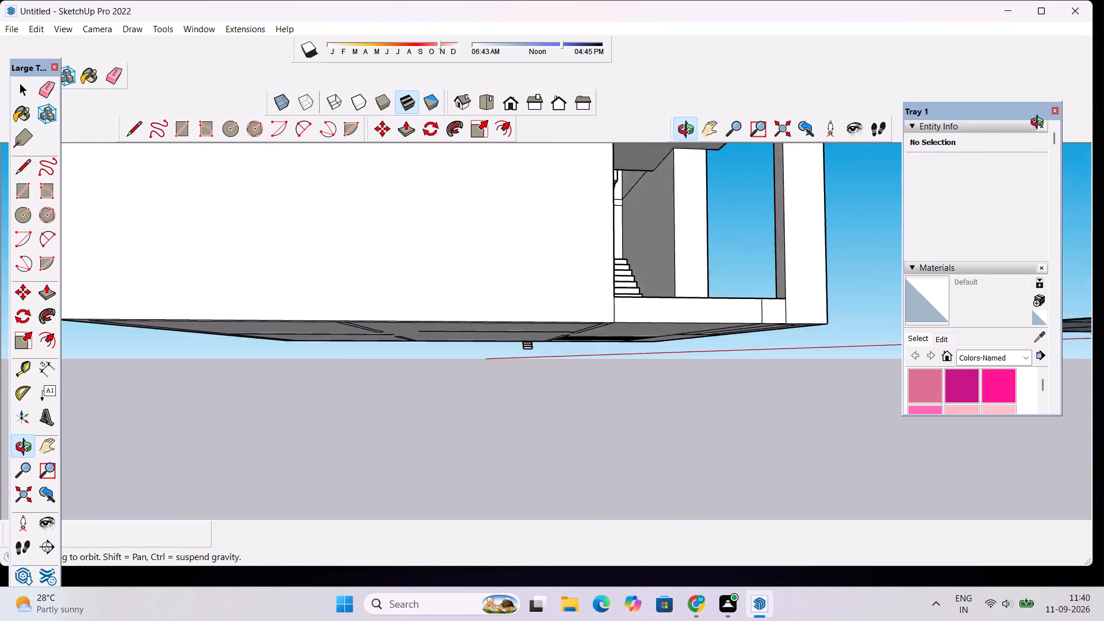
{"action": "left_click_drag", "start_coordinate": [1040, 124], "coordinate": [589, 279]}
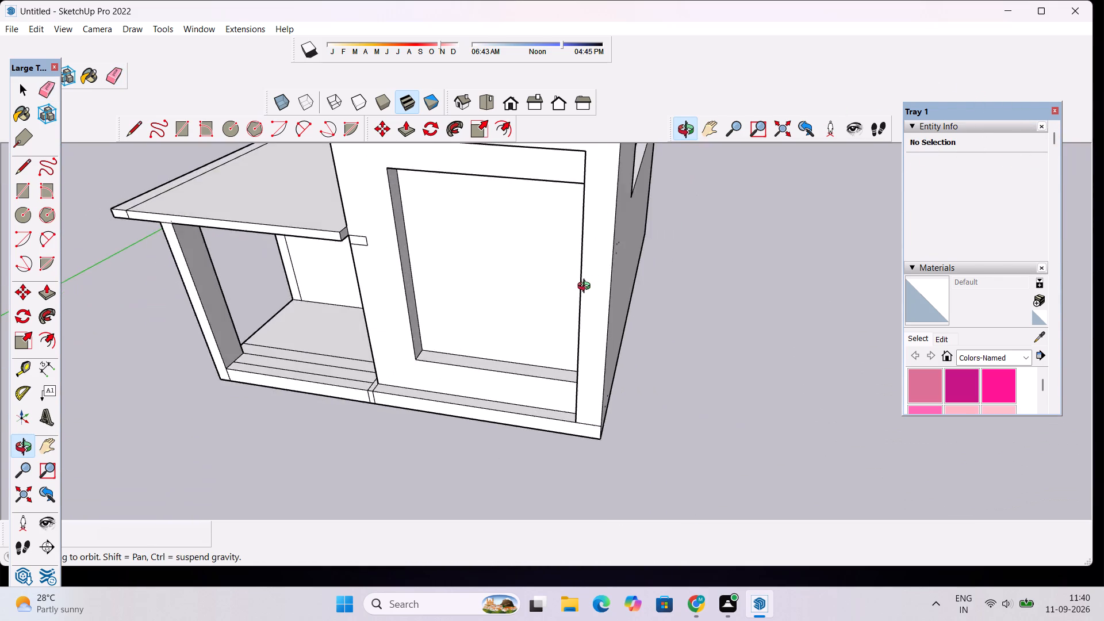
{"action": "scroll", "coordinate": [585, 302], "scroll_direction": "down", "scroll_amount": 5}
{"action": "left_click_drag", "start_coordinate": [482, 363], "coordinate": [501, 284]}
{"action": "left_click_drag", "start_coordinate": [589, 269], "coordinate": [354, 266]}
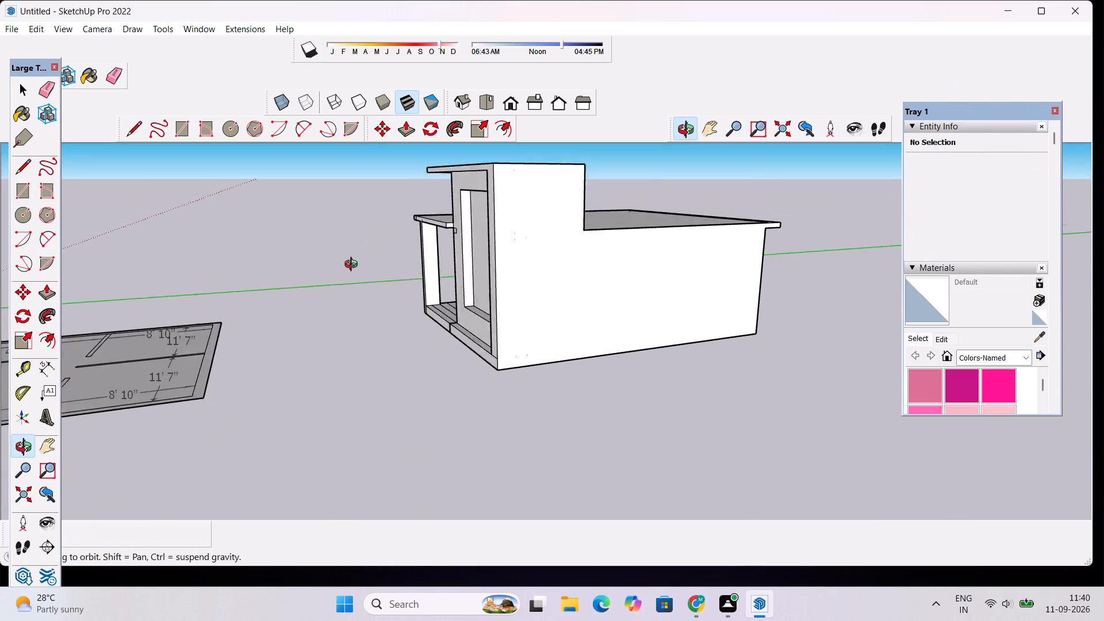
{"action": "left_click_drag", "start_coordinate": [354, 266], "coordinate": [553, 265]}
{"action": "scroll", "coordinate": [578, 215], "scroll_direction": "down", "scroll_amount": 4}
{"action": "scroll", "coordinate": [578, 209], "scroll_direction": "up", "scroll_amount": 1}
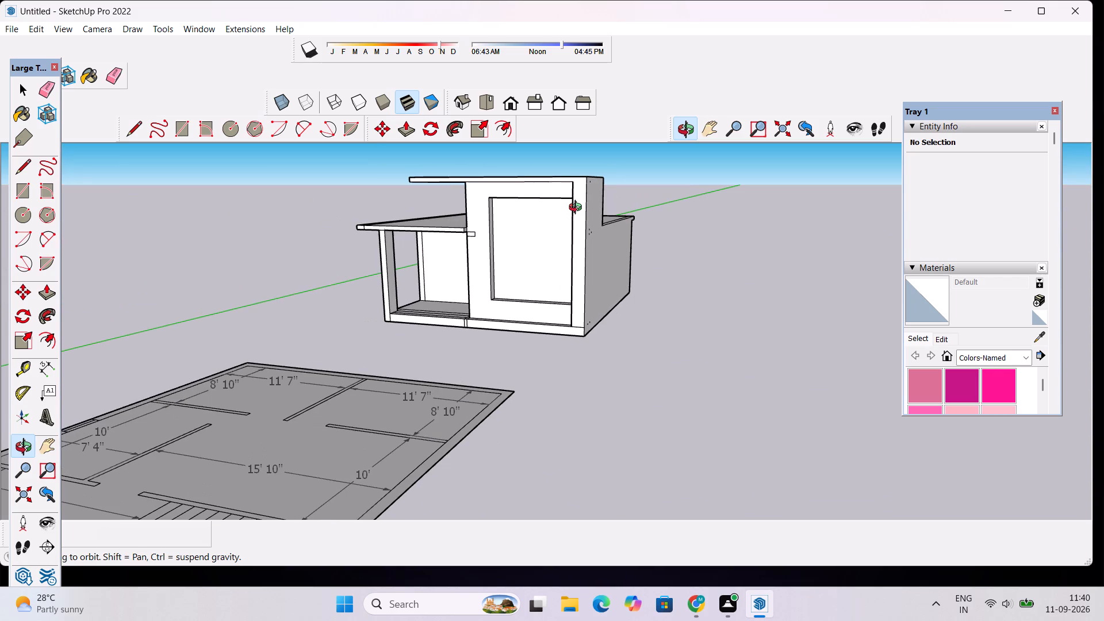
Push/Pull the border strip around the low roof slab's edge up 3' to raise a parapet wall.
{"action": "scroll", "coordinate": [466, 237], "scroll_direction": "up", "scroll_amount": 2}
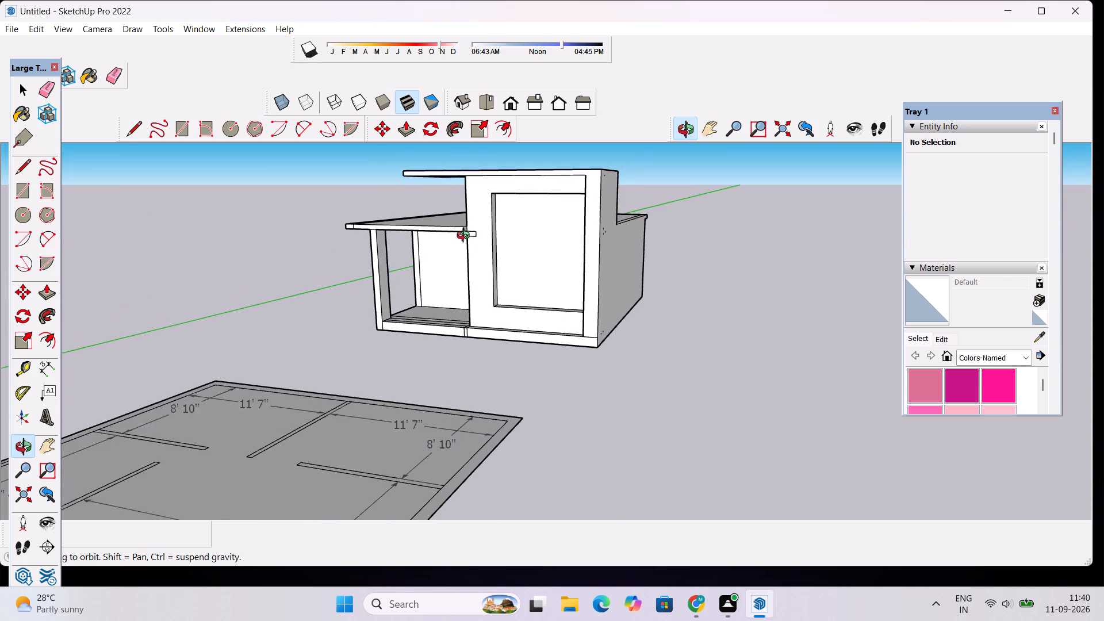
{"action": "scroll", "coordinate": [466, 237], "scroll_direction": "up", "scroll_amount": 2}
{"action": "left_click_drag", "start_coordinate": [696, 228], "coordinate": [402, 296]}
{"action": "scroll", "coordinate": [812, 227], "scroll_direction": "down", "scroll_amount": 5}
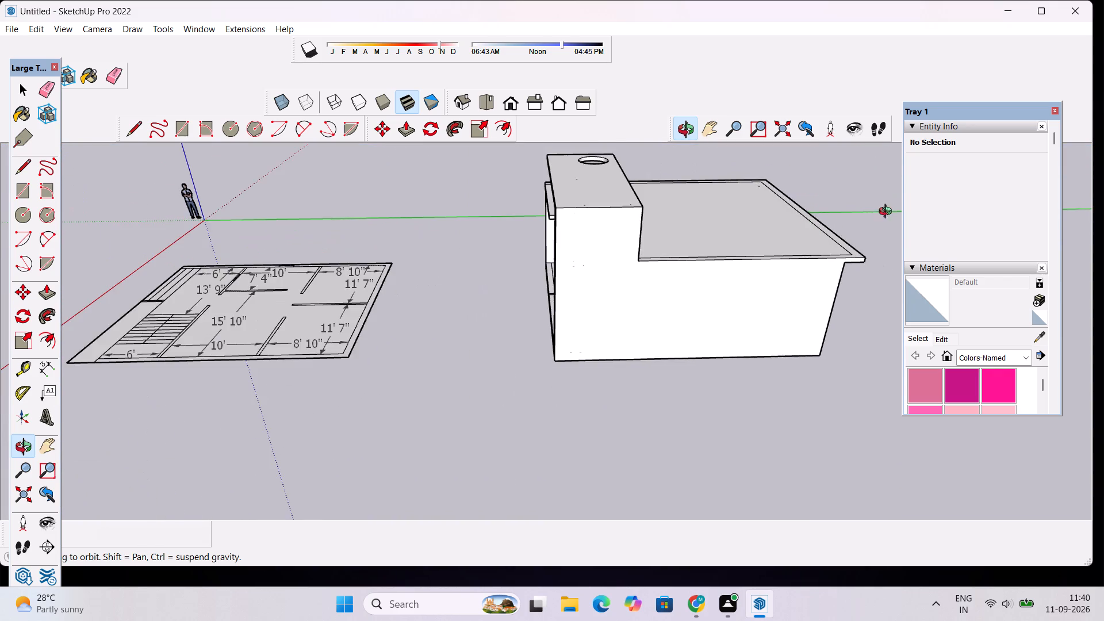
{"action": "left_click_drag", "start_coordinate": [825, 232], "coordinate": [607, 271]}
{"action": "scroll", "coordinate": [714, 237], "scroll_direction": "down", "scroll_amount": 5}
{"action": "left_click_drag", "start_coordinate": [772, 269], "coordinate": [598, 278]}
{"action": "scroll", "coordinate": [753, 312], "scroll_direction": "up", "scroll_amount": 1}
{"action": "key", "text": "space"}
{"action": "type", "text": "p"}
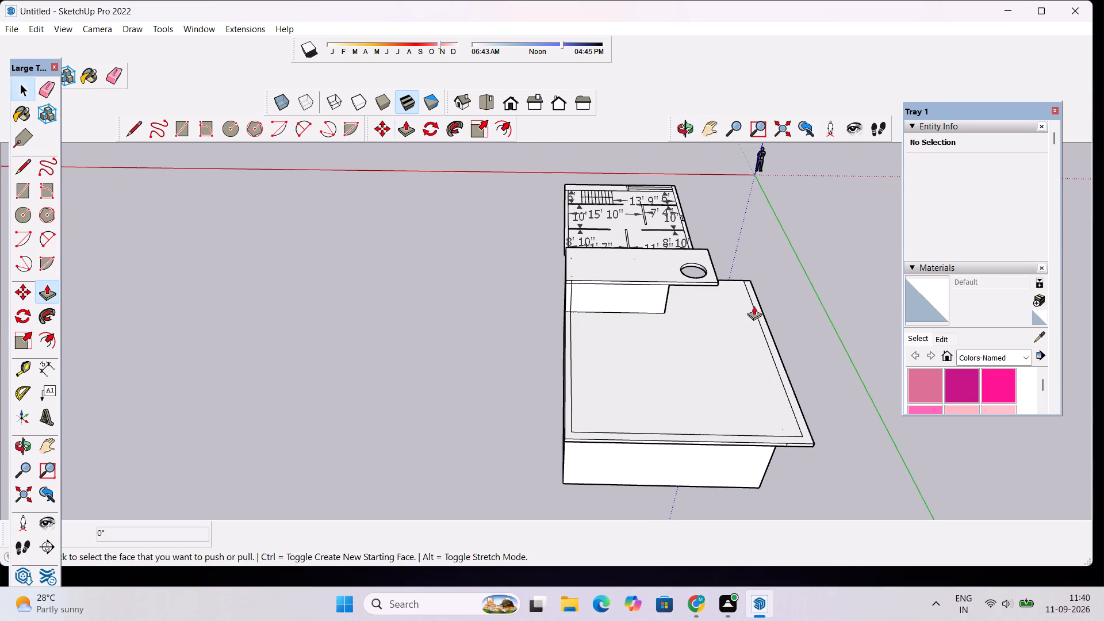
{"action": "left_click", "coordinate": [767, 333]}
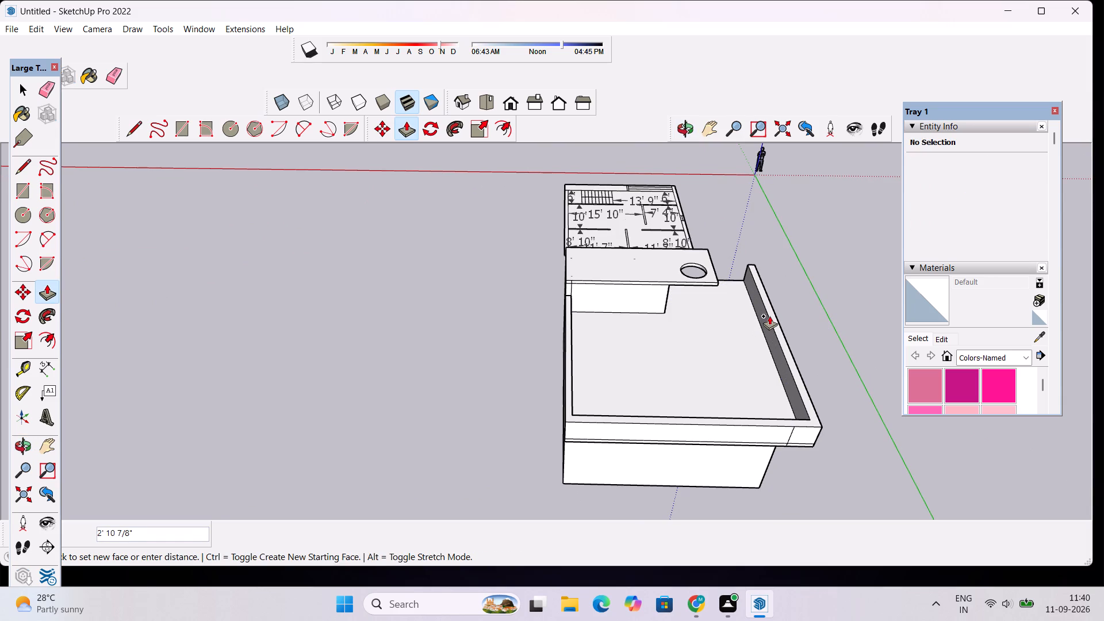
{"action": "type", "text": "3'"}
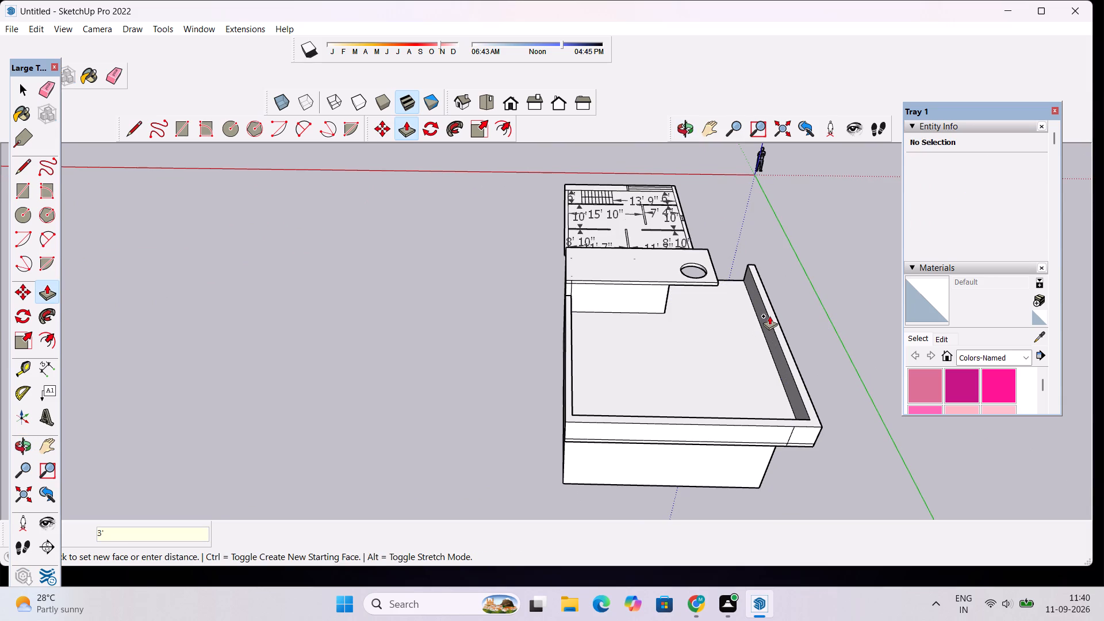
{"action": "key", "text": "Return"}
{"action": "key", "text": "Return"}
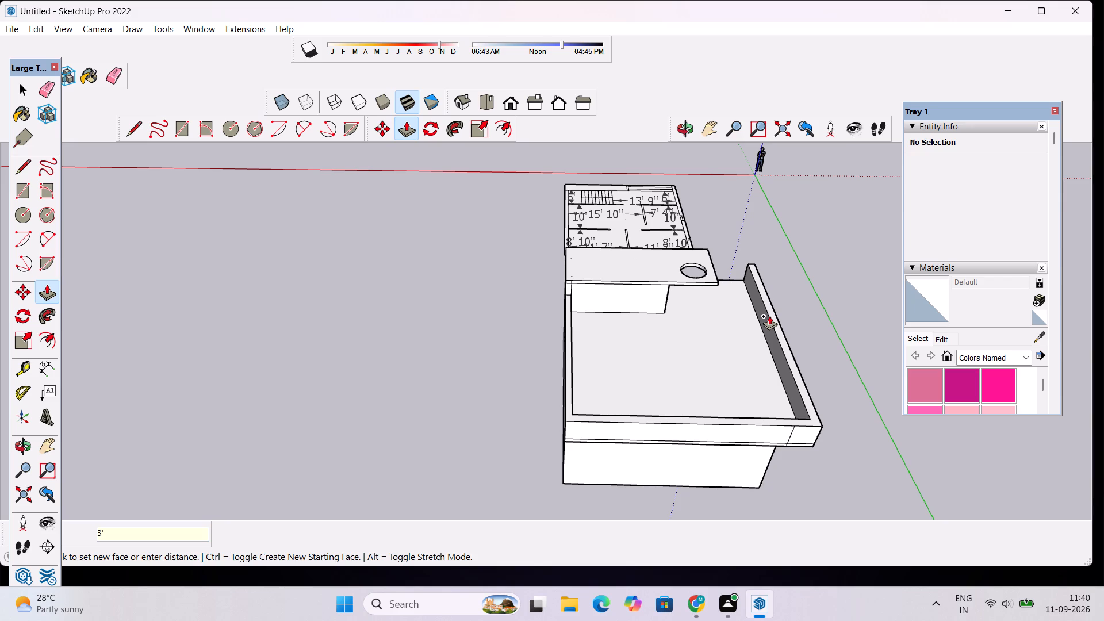
{"action": "scroll", "coordinate": [775, 328], "scroll_direction": "down", "scroll_amount": 3}
{"action": "key", "text": "space"}
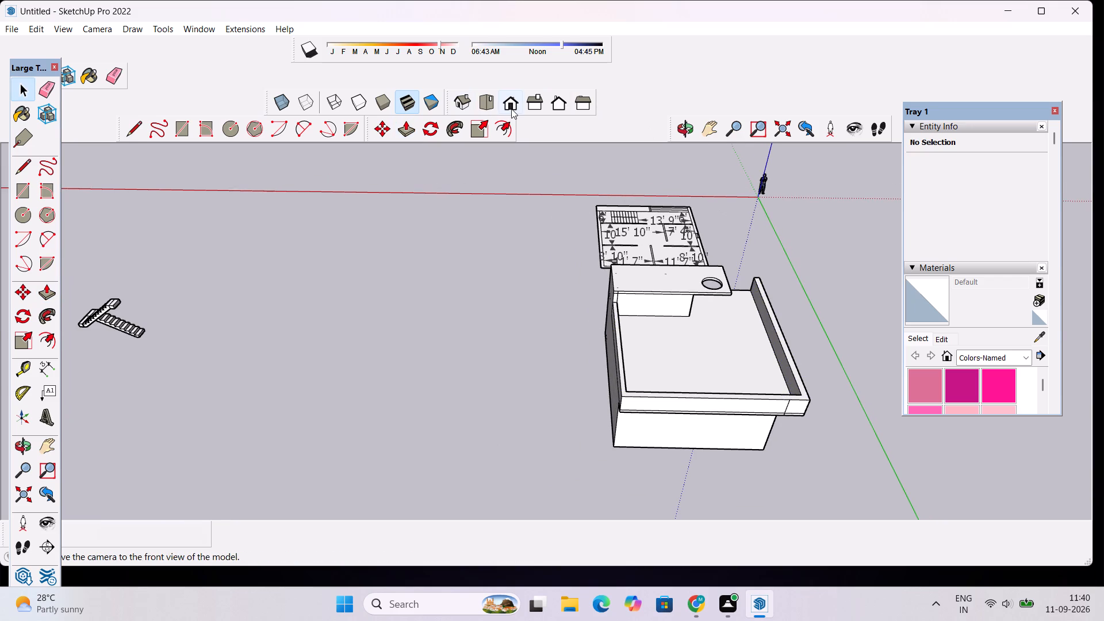
Examine the raised parapet and the roof slabs from the front, side and above.
{"action": "left_click", "coordinate": [511, 109]}
{"action": "left_click", "coordinate": [687, 131]}
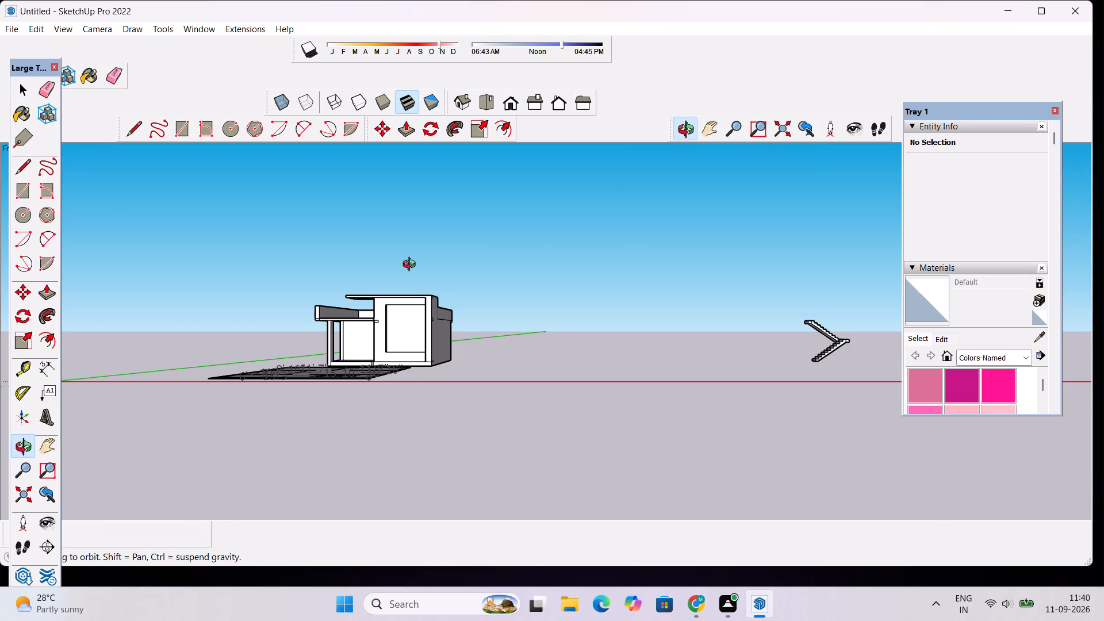
{"action": "left_click_drag", "start_coordinate": [411, 312], "coordinate": [436, 447]}
{"action": "scroll", "coordinate": [380, 324], "scroll_direction": "up", "scroll_amount": 11}
{"action": "left_click_drag", "start_coordinate": [238, 373], "coordinate": [296, 296]}
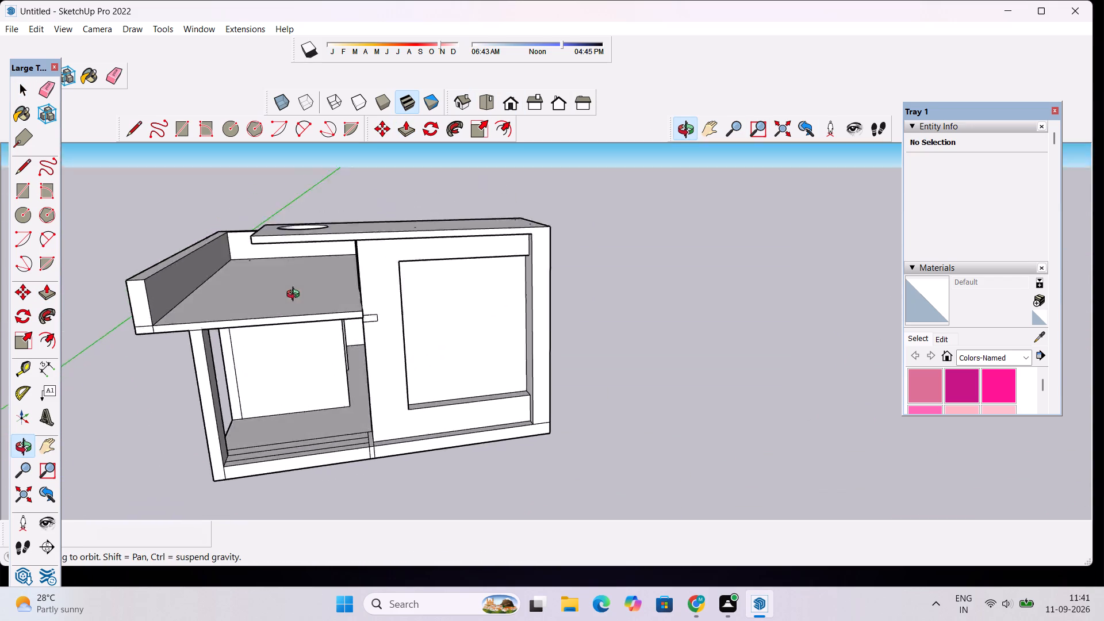
{"action": "left_click_drag", "start_coordinate": [296, 296], "coordinate": [503, 221]}
{"action": "scroll", "coordinate": [503, 224], "scroll_direction": "down", "scroll_amount": 6}
{"action": "left_click_drag", "start_coordinate": [573, 268], "coordinate": [535, 297]}
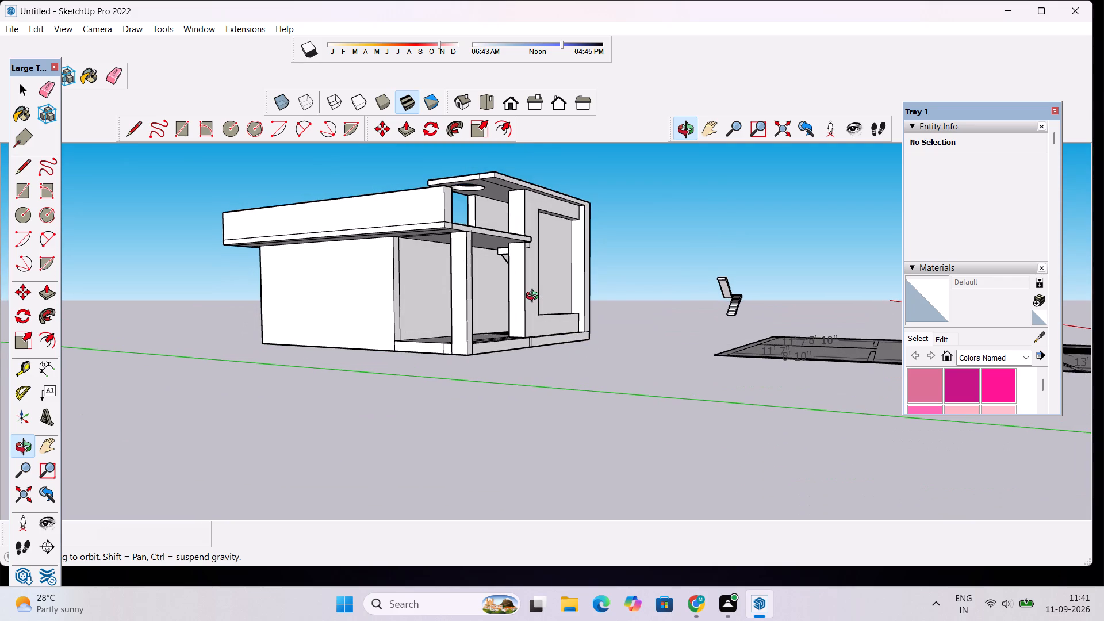
{"action": "scroll", "coordinate": [376, 188], "scroll_direction": "up", "scroll_amount": 5}
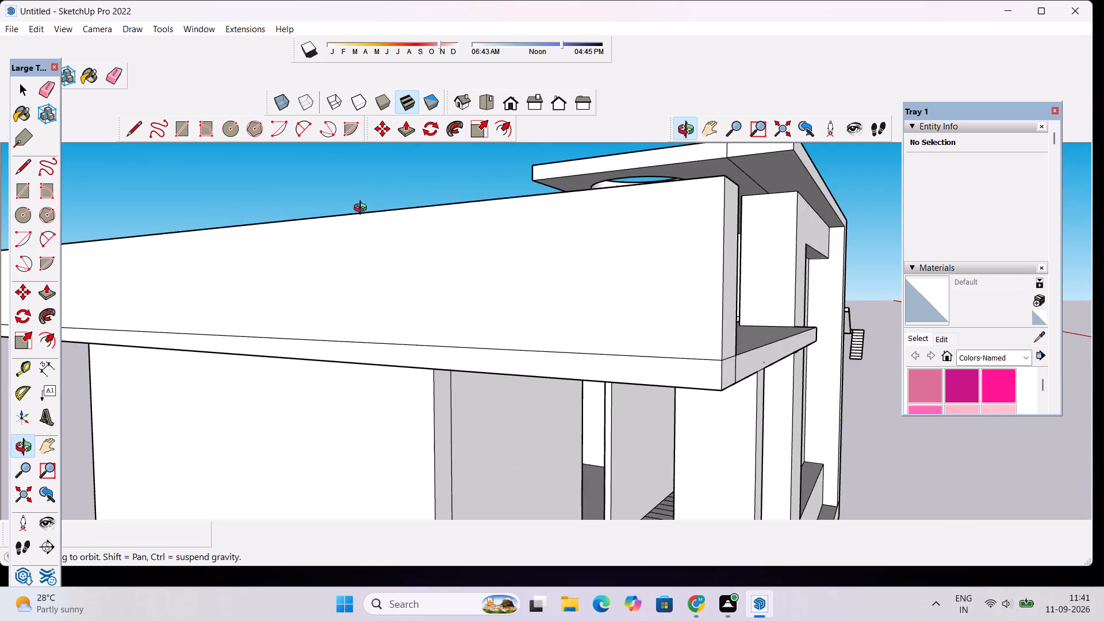
{"action": "left_click_drag", "start_coordinate": [363, 209], "coordinate": [328, 281]}
{"action": "scroll", "coordinate": [325, 281], "scroll_direction": "down", "scroll_amount": 9}
{"action": "left_click_drag", "start_coordinate": [305, 296], "coordinate": [316, 289]}
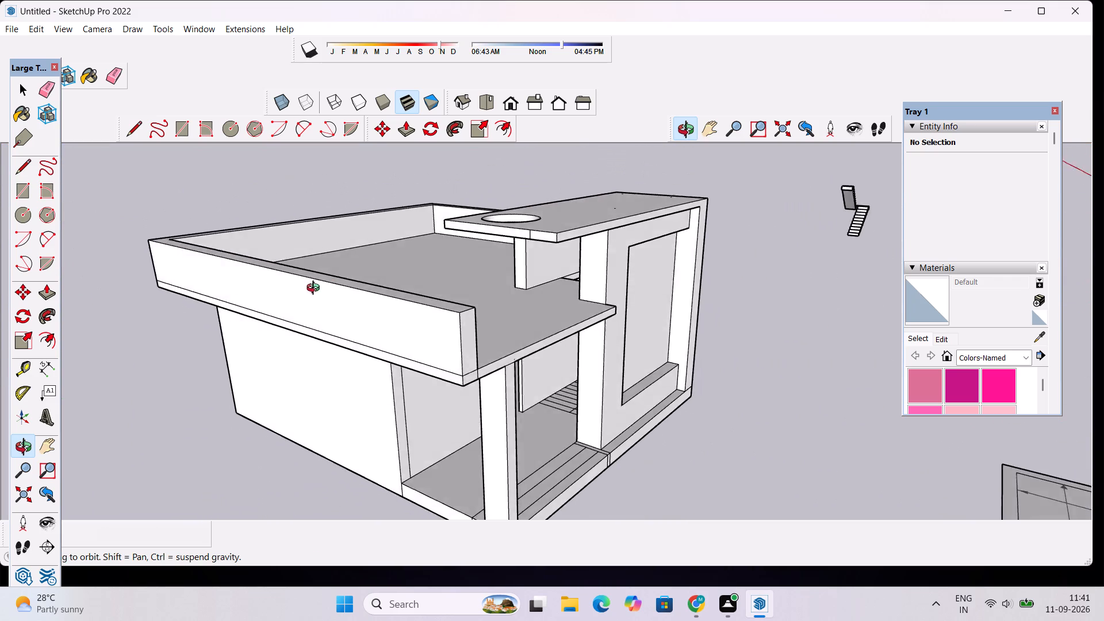
{"action": "left_click_drag", "start_coordinate": [316, 289], "coordinate": [465, 269]}
{"action": "scroll", "coordinate": [430, 274], "scroll_direction": "down", "scroll_amount": 5}
{"action": "left_click_drag", "start_coordinate": [435, 298], "coordinate": [416, 324]}
{"action": "scroll", "coordinate": [379, 295], "scroll_direction": "up", "scroll_amount": 3}
Draw a 3' vertical line up the outer face of the side parapet and continue it across the parapet's top.
{"action": "left_click", "coordinate": [381, 293]}
{"action": "key", "text": "l"}
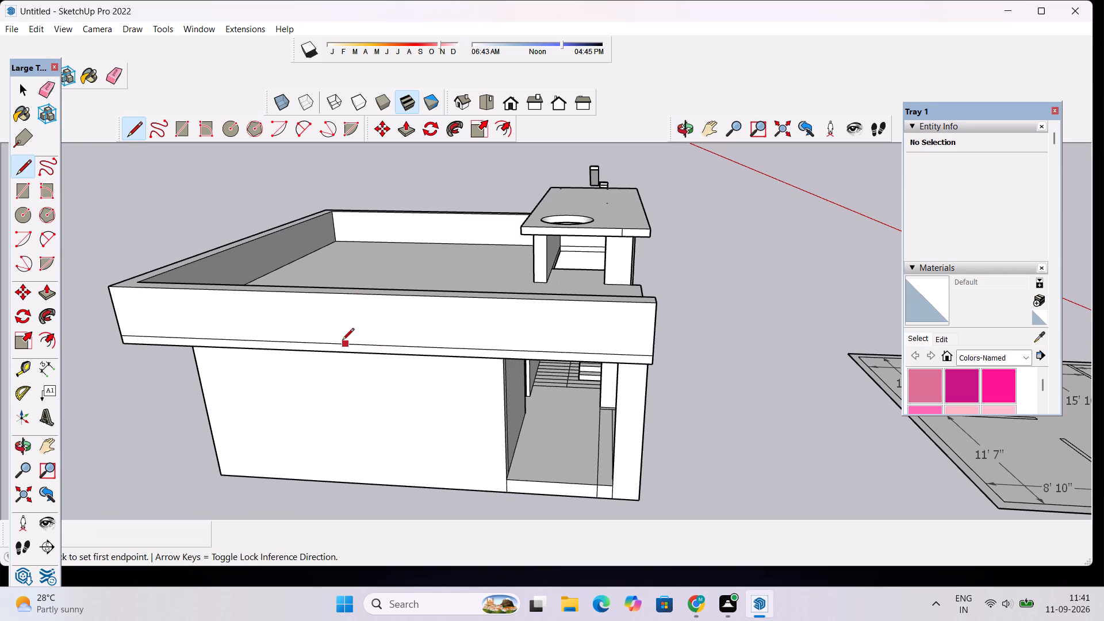
{"action": "left_click", "coordinate": [317, 343]}
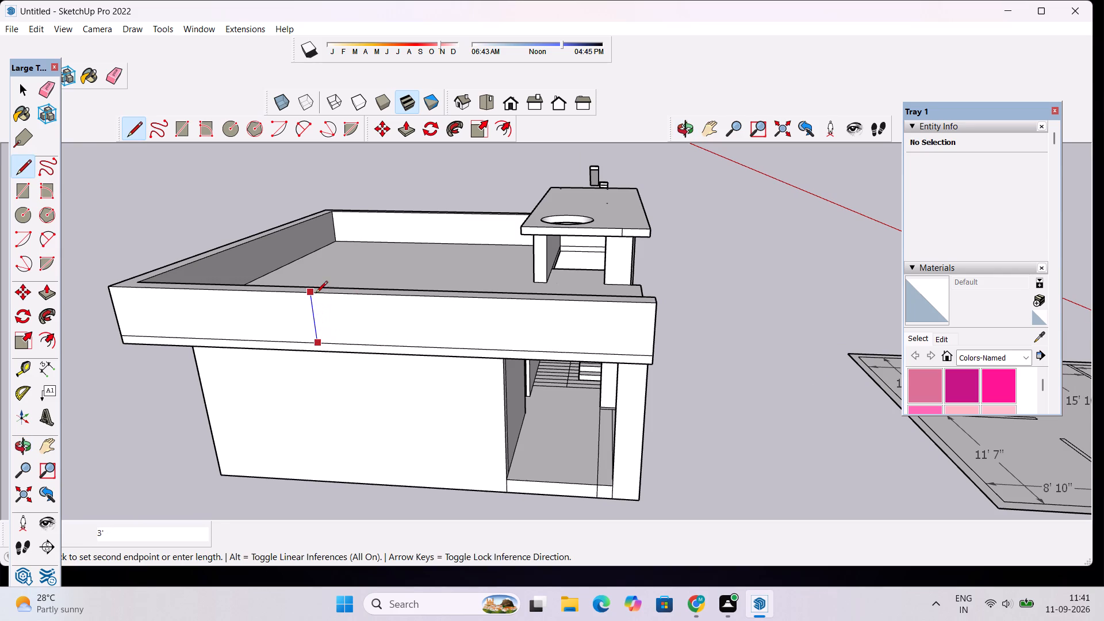
{"action": "left_click", "coordinate": [307, 292]}
{"action": "scroll", "coordinate": [313, 283], "scroll_direction": "up", "scroll_amount": 12}
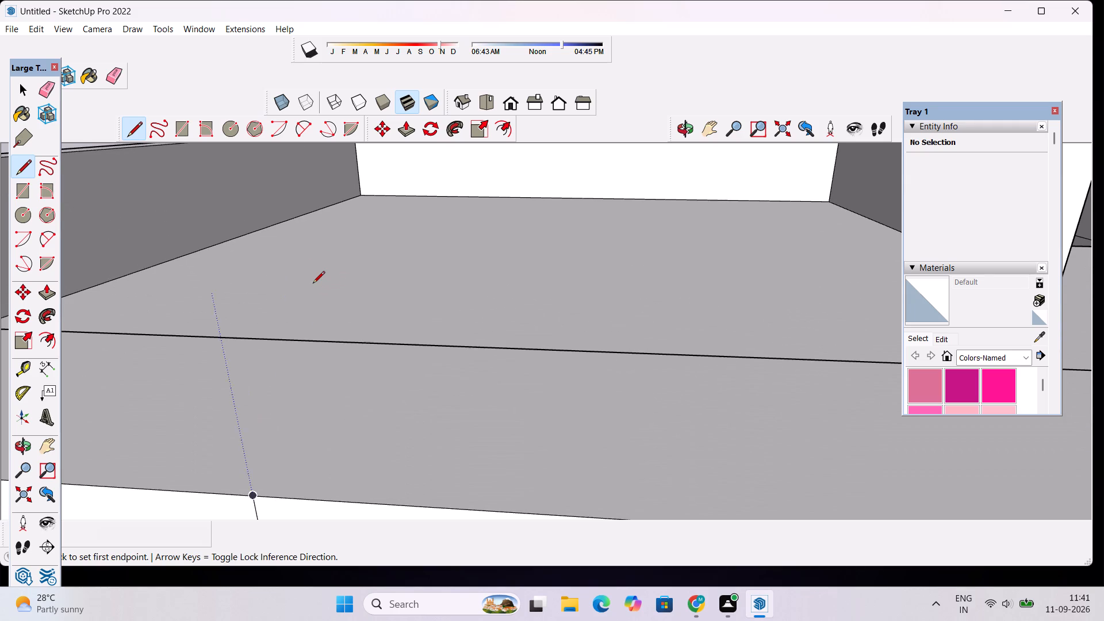
{"action": "left_click", "coordinate": [252, 497]}
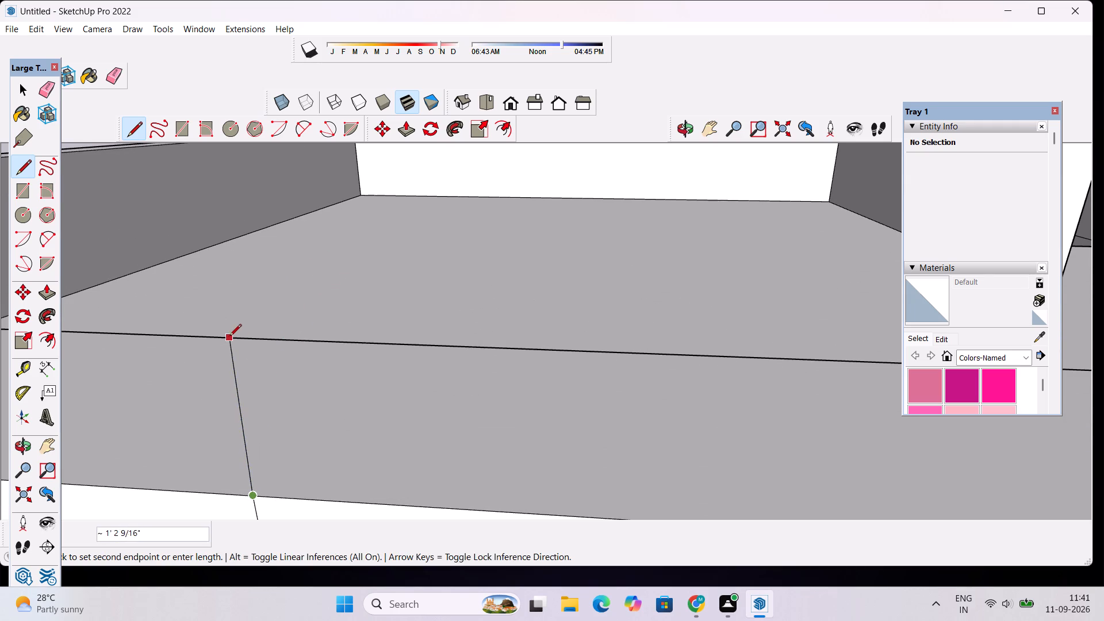
{"action": "left_click", "coordinate": [393, 343]}
{"action": "scroll", "coordinate": [393, 341], "scroll_direction": "down", "scroll_amount": 5}
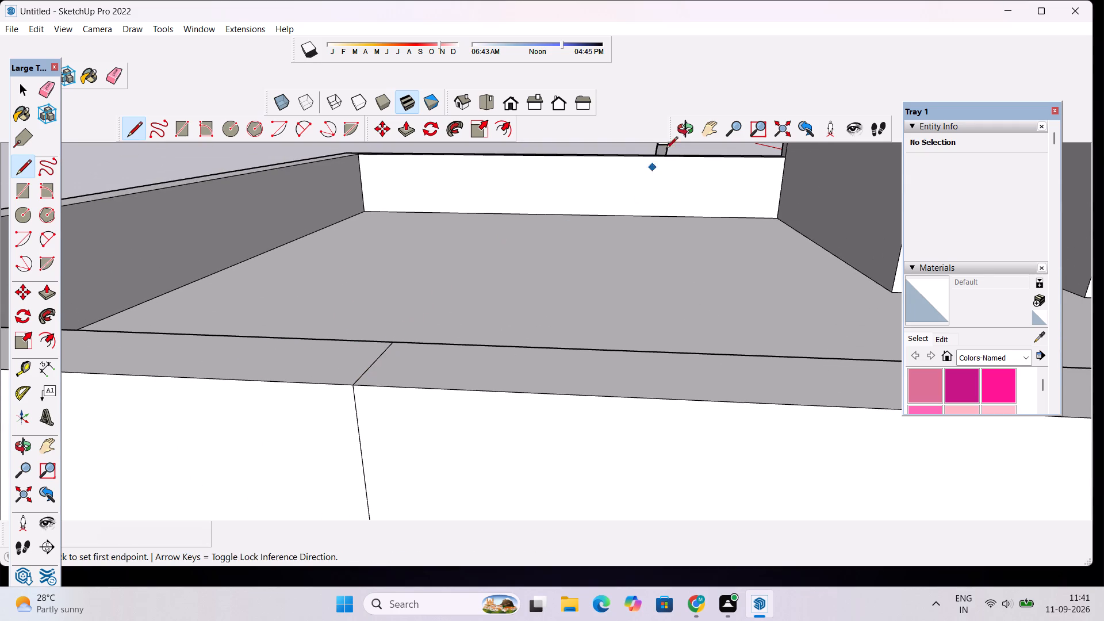
Continue the dividing line 3' down the parapet's inner face to the roof slab.
{"action": "left_click", "coordinate": [688, 129]}
{"action": "left_click_drag", "start_coordinate": [712, 223], "coordinate": [543, 265]}
{"action": "scroll", "coordinate": [568, 237], "scroll_direction": "down", "scroll_amount": 10}
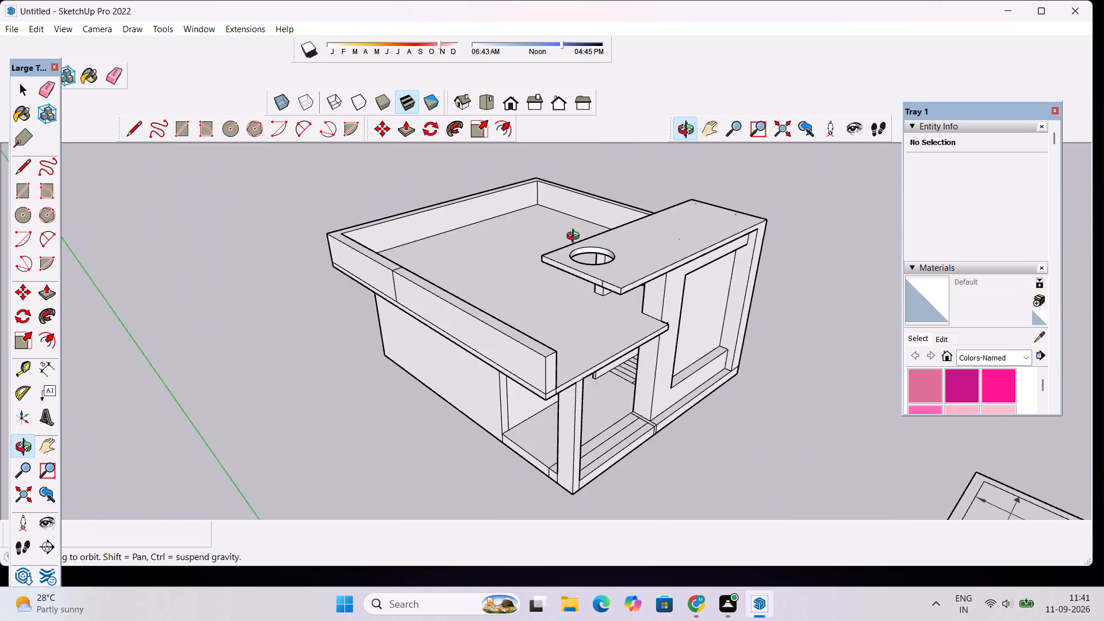
{"action": "left_click_drag", "start_coordinate": [515, 299], "coordinate": [233, 360]}
{"action": "scroll", "coordinate": [490, 216], "scroll_direction": "up", "scroll_amount": 7}
{"action": "scroll", "coordinate": [442, 172], "scroll_direction": "up", "scroll_amount": 2}
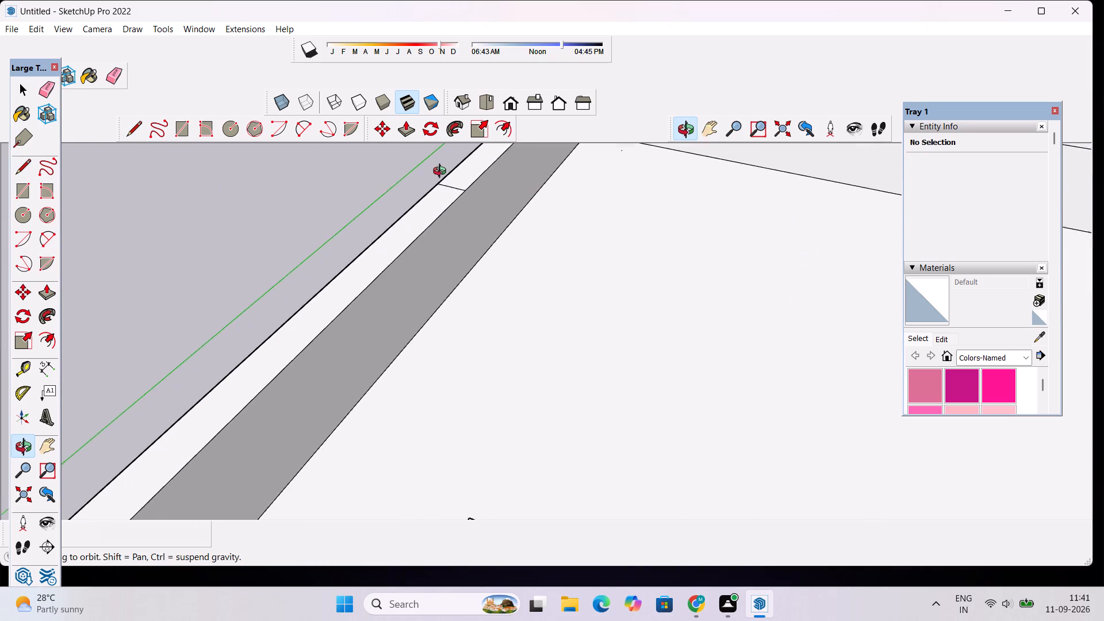
{"action": "scroll", "coordinate": [442, 172], "scroll_direction": "up", "scroll_amount": 2}
{"action": "key", "text": "l"}
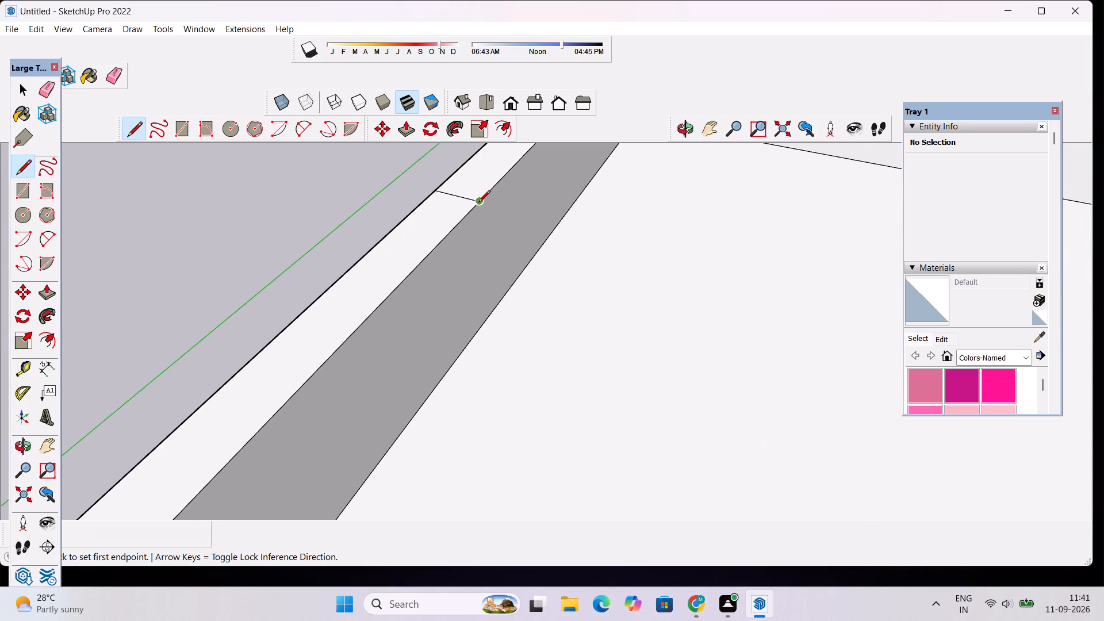
{"action": "left_click", "coordinate": [478, 203]}
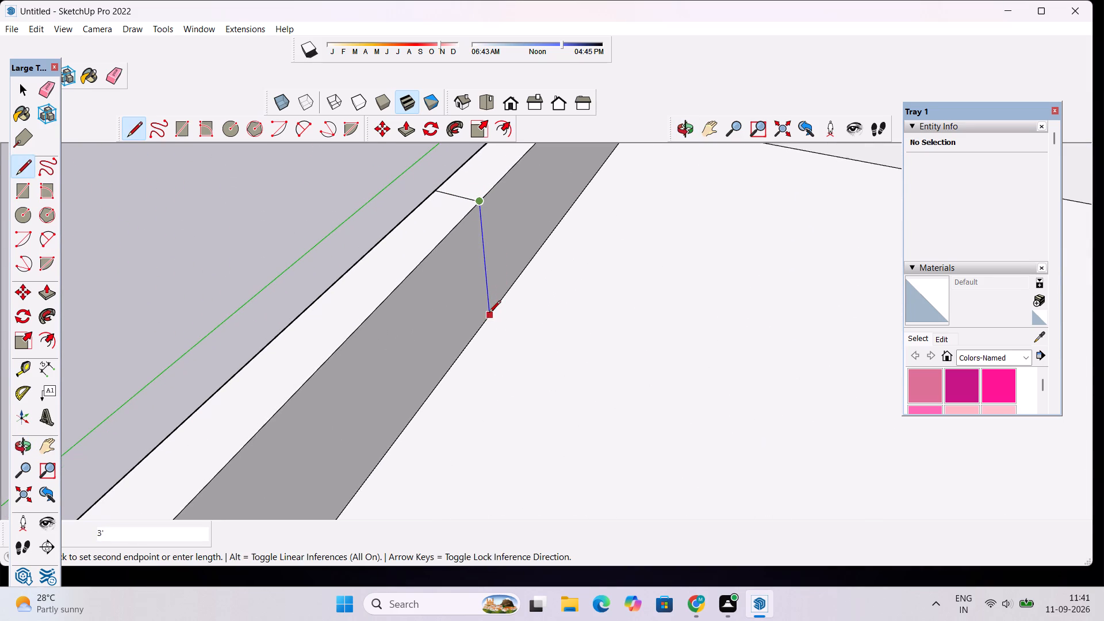
{"action": "left_click", "coordinate": [488, 316]}
{"action": "scroll", "coordinate": [496, 307], "scroll_direction": "down", "scroll_amount": 5}
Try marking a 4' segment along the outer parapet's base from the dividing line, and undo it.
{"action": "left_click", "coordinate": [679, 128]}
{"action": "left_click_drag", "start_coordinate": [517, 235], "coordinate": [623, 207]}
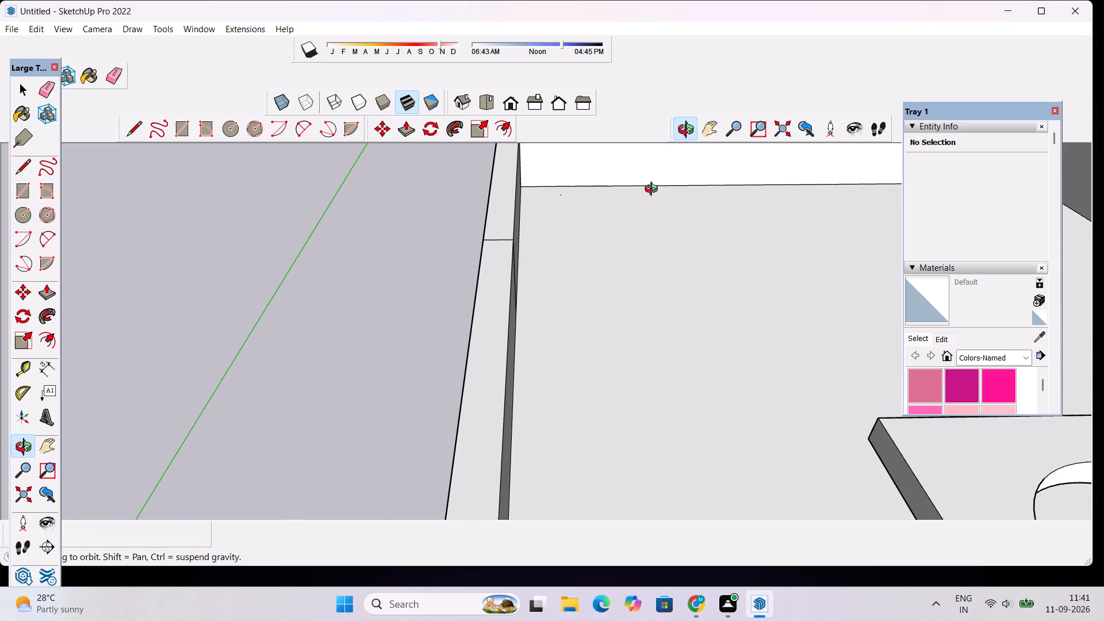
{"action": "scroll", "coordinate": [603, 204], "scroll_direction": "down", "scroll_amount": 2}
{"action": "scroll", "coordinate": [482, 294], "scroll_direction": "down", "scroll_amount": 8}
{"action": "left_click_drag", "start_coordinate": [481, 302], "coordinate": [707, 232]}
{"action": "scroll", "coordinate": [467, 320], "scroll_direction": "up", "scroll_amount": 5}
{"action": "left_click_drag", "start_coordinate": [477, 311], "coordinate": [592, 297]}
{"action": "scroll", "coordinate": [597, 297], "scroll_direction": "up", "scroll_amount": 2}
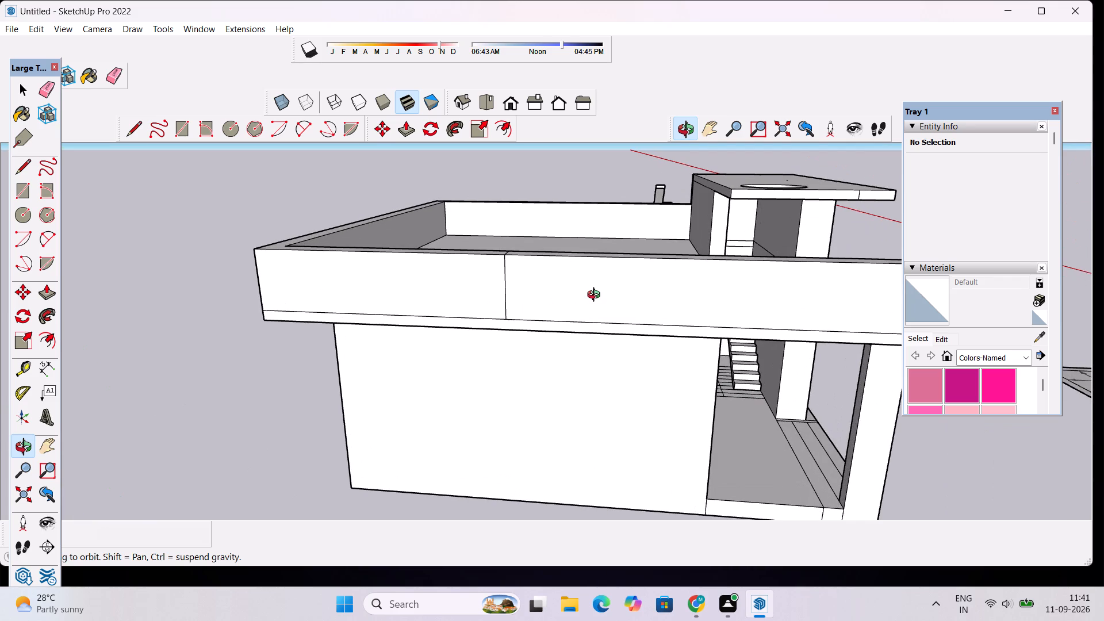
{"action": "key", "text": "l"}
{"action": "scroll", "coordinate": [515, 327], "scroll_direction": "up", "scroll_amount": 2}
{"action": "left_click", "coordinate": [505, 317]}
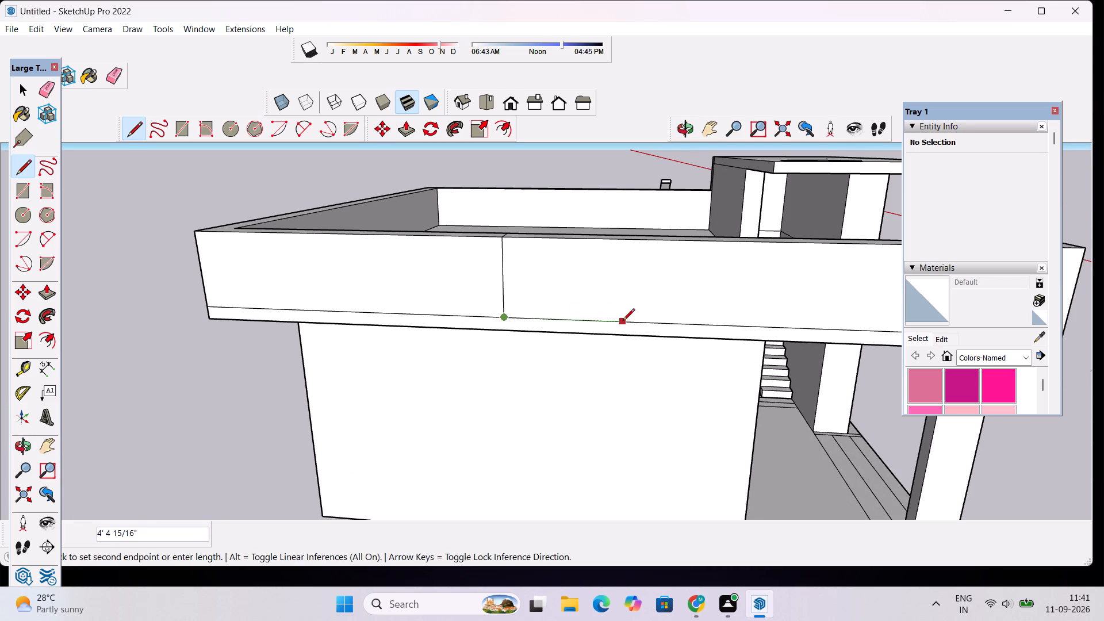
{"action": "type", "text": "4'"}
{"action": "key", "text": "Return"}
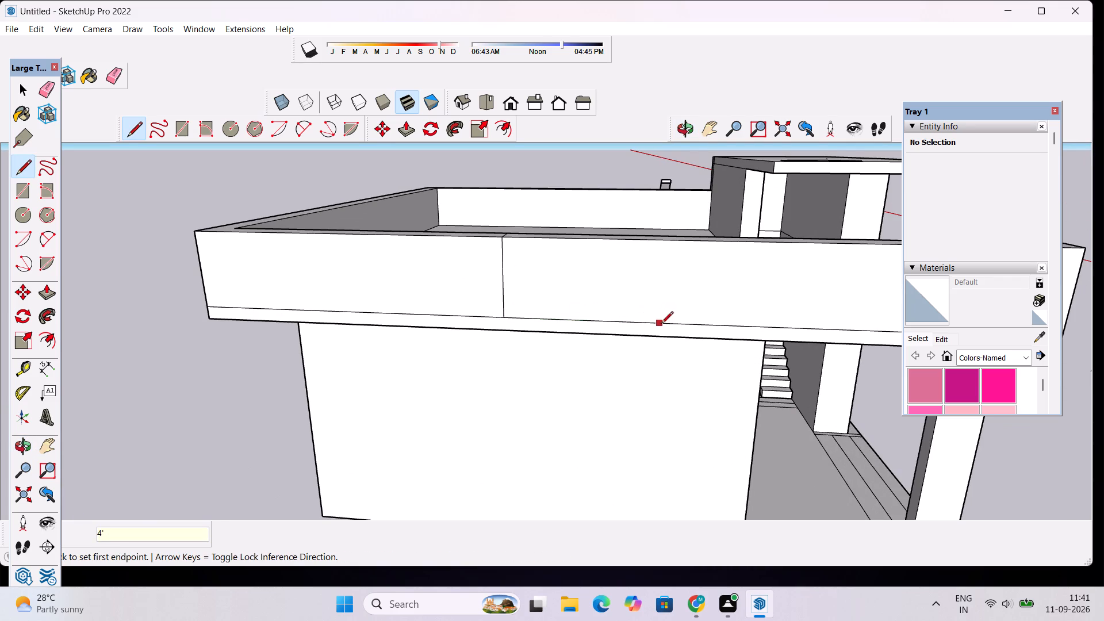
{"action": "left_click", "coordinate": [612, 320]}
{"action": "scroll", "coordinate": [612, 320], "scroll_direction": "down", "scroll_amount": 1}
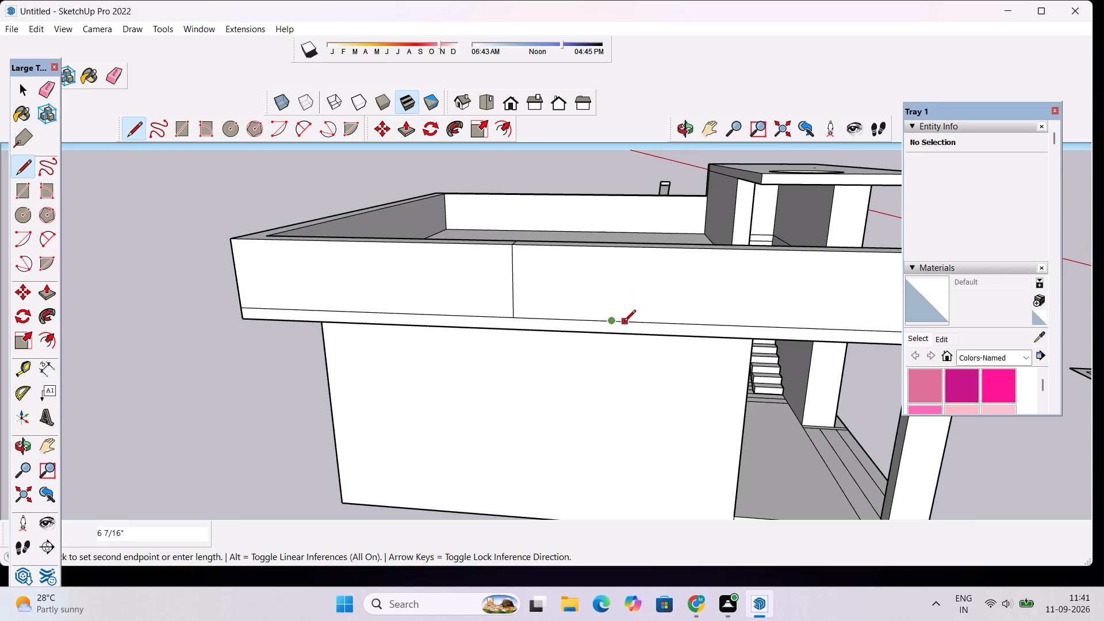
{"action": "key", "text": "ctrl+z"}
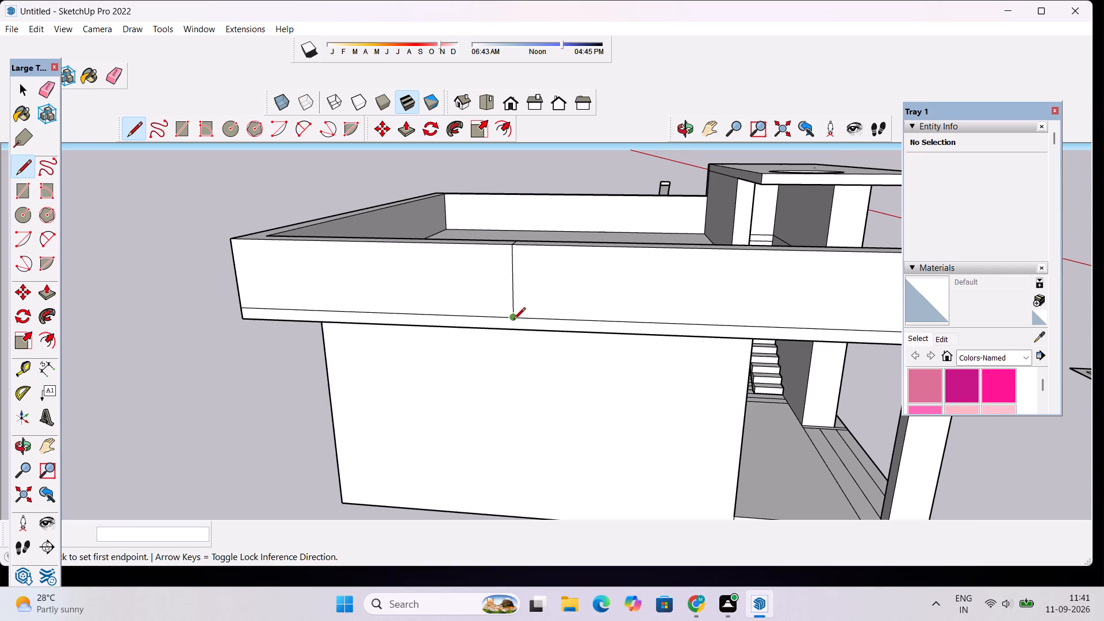
Mark 5' along the outer parapet's base from the dividing line and draw a 3' vertical line up to the top edge.
{"action": "left_click", "coordinate": [513, 320]}
{"action": "type", "text": "5'"}
{"action": "key", "text": "Return"}
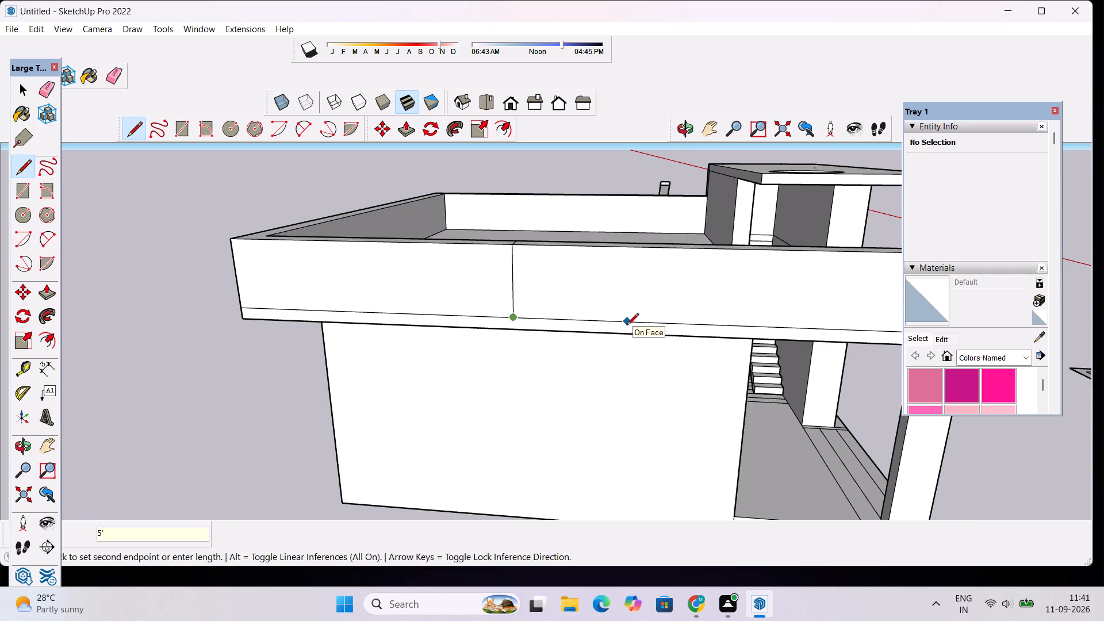
{"action": "left_click", "coordinate": [634, 321]}
{"action": "left_click", "coordinate": [637, 324]}
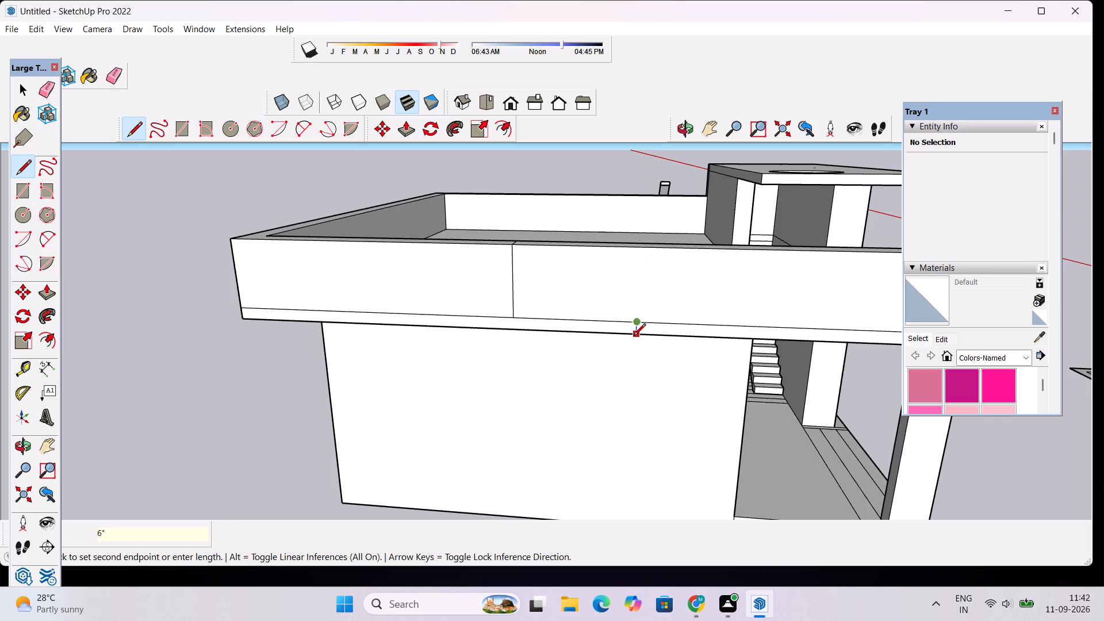
{"action": "left_click", "coordinate": [639, 247]}
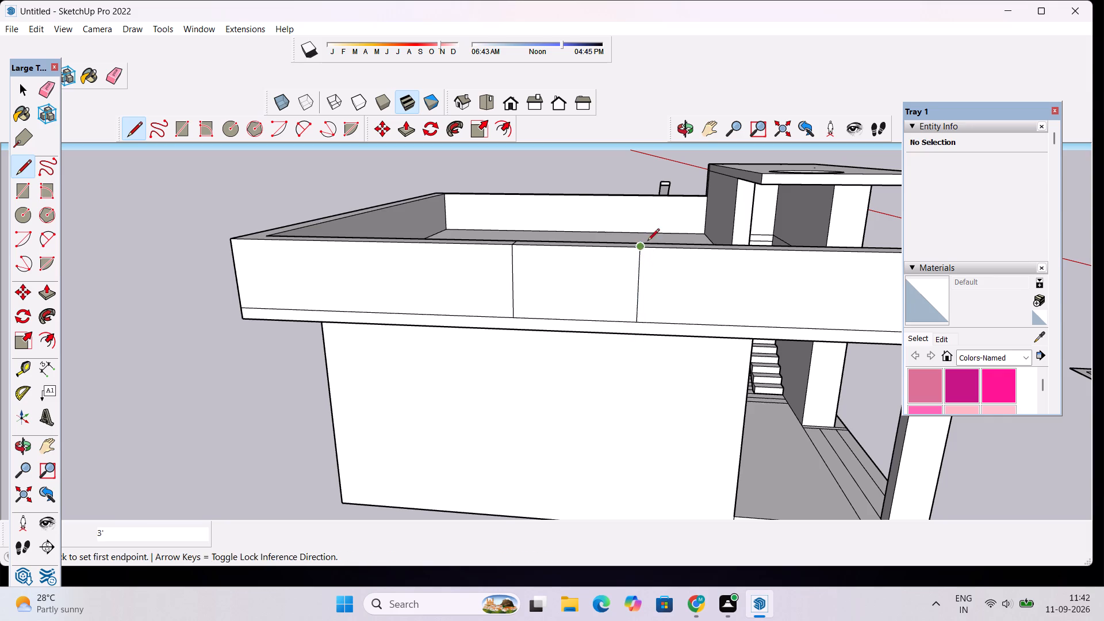
Draw a 1' line across the parapet's top from the upper end of the second vertical line.
{"action": "left_click", "coordinate": [682, 131]}
{"action": "left_click_drag", "start_coordinate": [722, 220], "coordinate": [520, 260]}
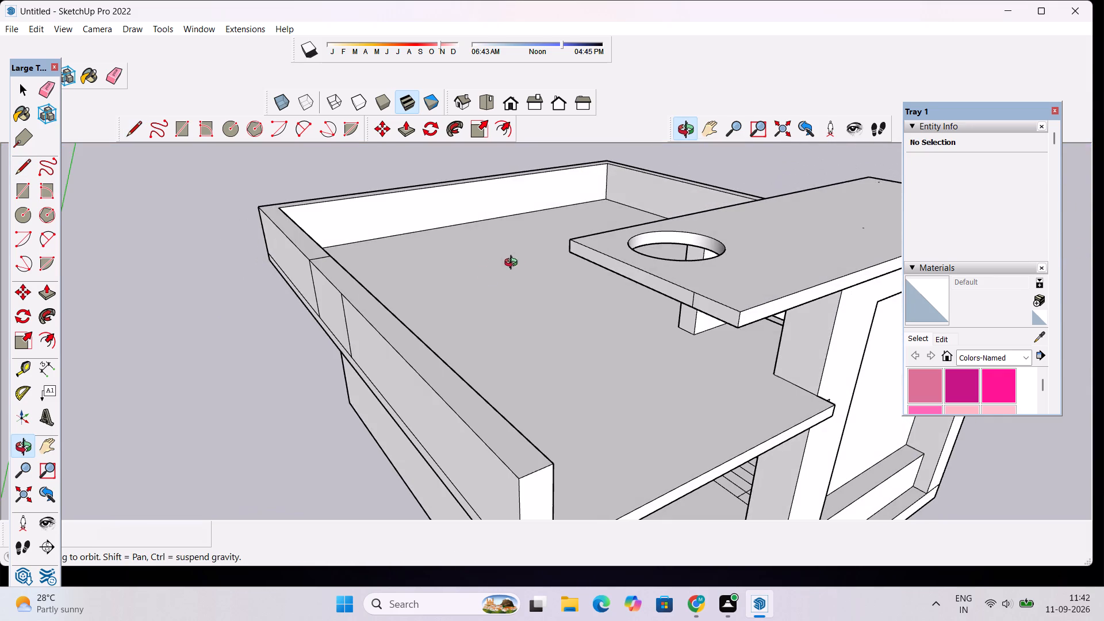
{"action": "scroll", "coordinate": [363, 307], "scroll_direction": "up", "scroll_amount": 7}
{"action": "key", "text": "l"}
{"action": "scroll", "coordinate": [352, 291], "scroll_direction": "up", "scroll_amount": 3}
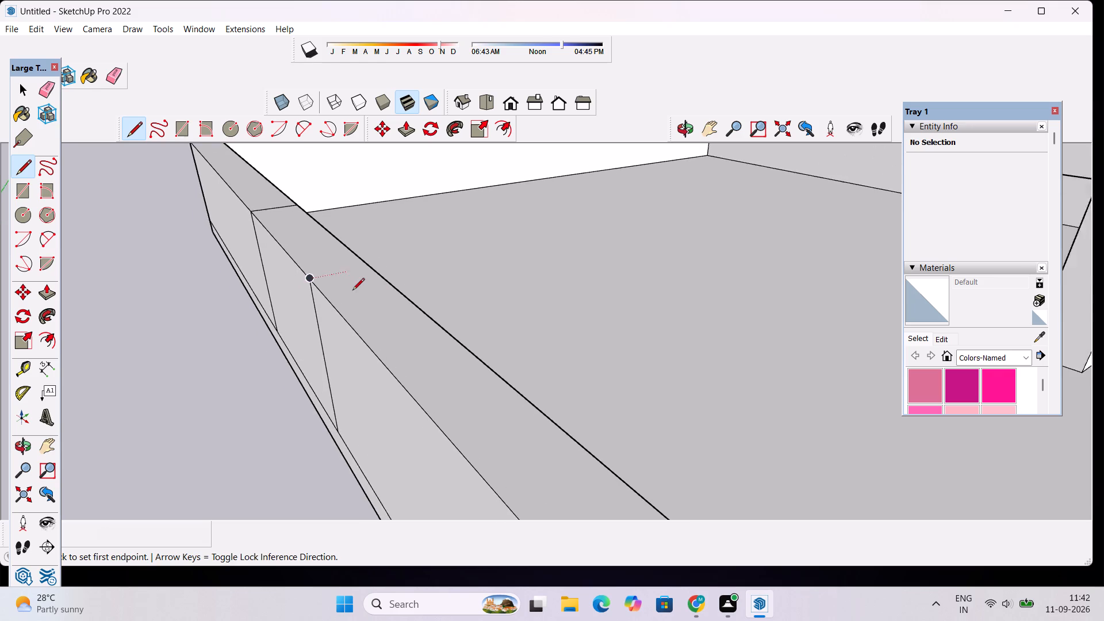
{"action": "scroll", "coordinate": [352, 291], "scroll_direction": "up", "scroll_amount": 2}
{"action": "left_click", "coordinate": [298, 278]}
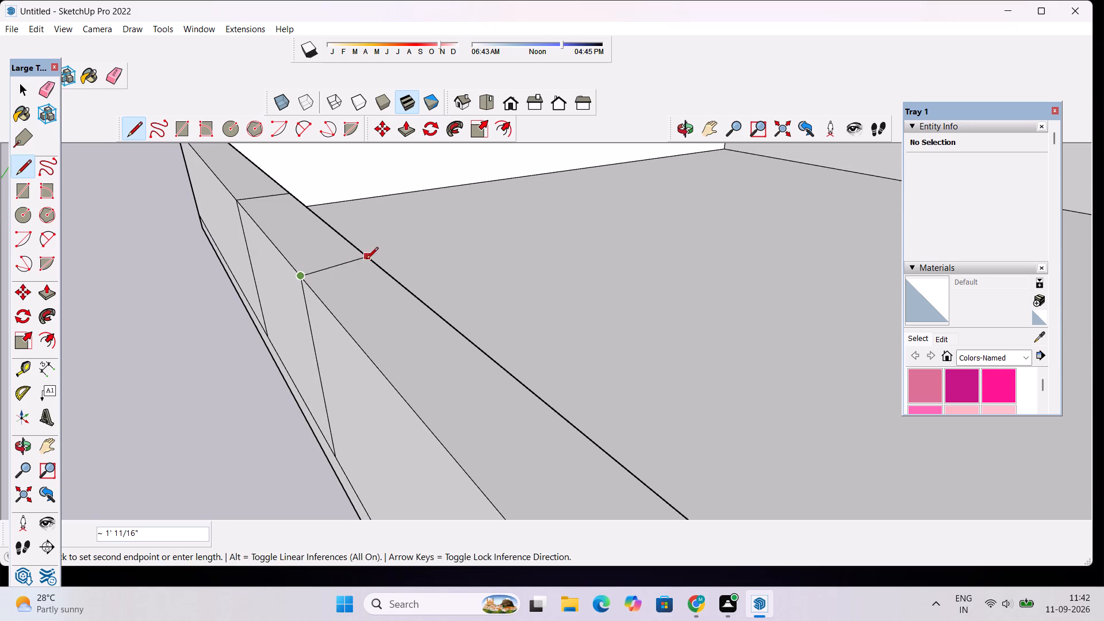
{"action": "left_click", "coordinate": [377, 265]}
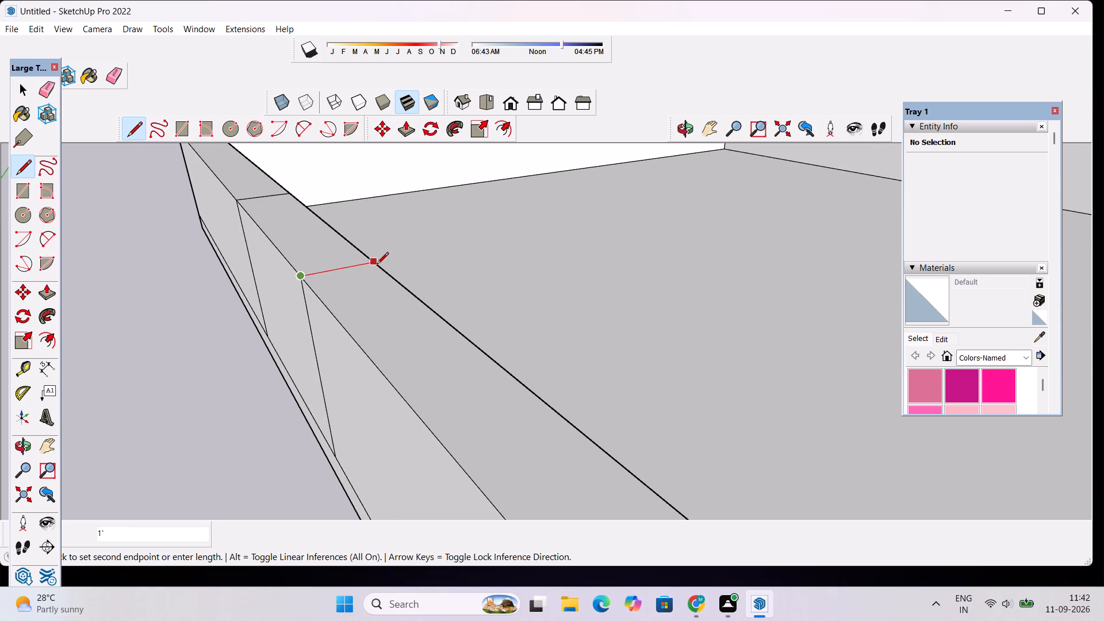
Draw a 3' line down the parapet's inner face from the second 1' top line to the roof slab.
{"action": "left_click", "coordinate": [691, 135]}
{"action": "left_click_drag", "start_coordinate": [739, 204], "coordinate": [556, 266]}
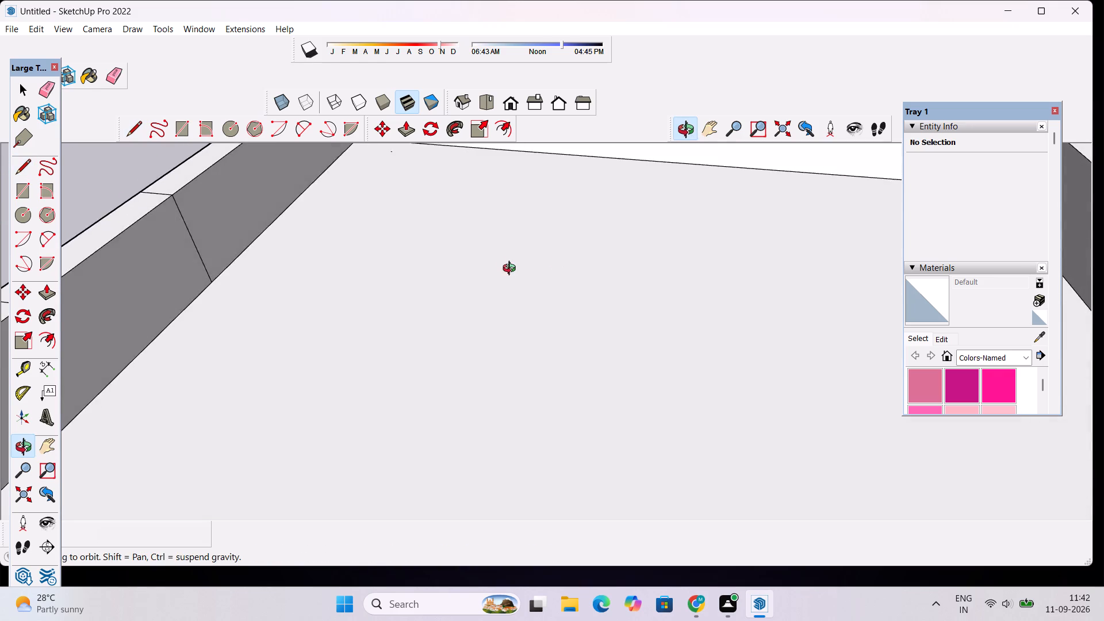
{"action": "scroll", "coordinate": [519, 287], "scroll_direction": "down", "scroll_amount": 5}
{"action": "scroll", "coordinate": [272, 305], "scroll_direction": "up", "scroll_amount": 10}
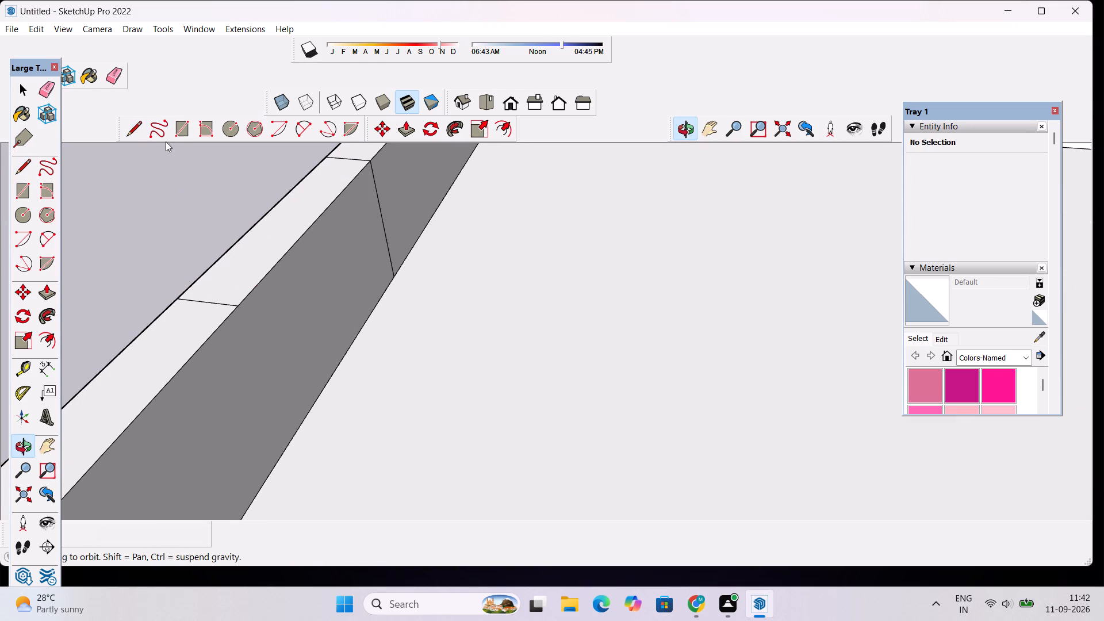
{"action": "left_click", "coordinate": [130, 133]}
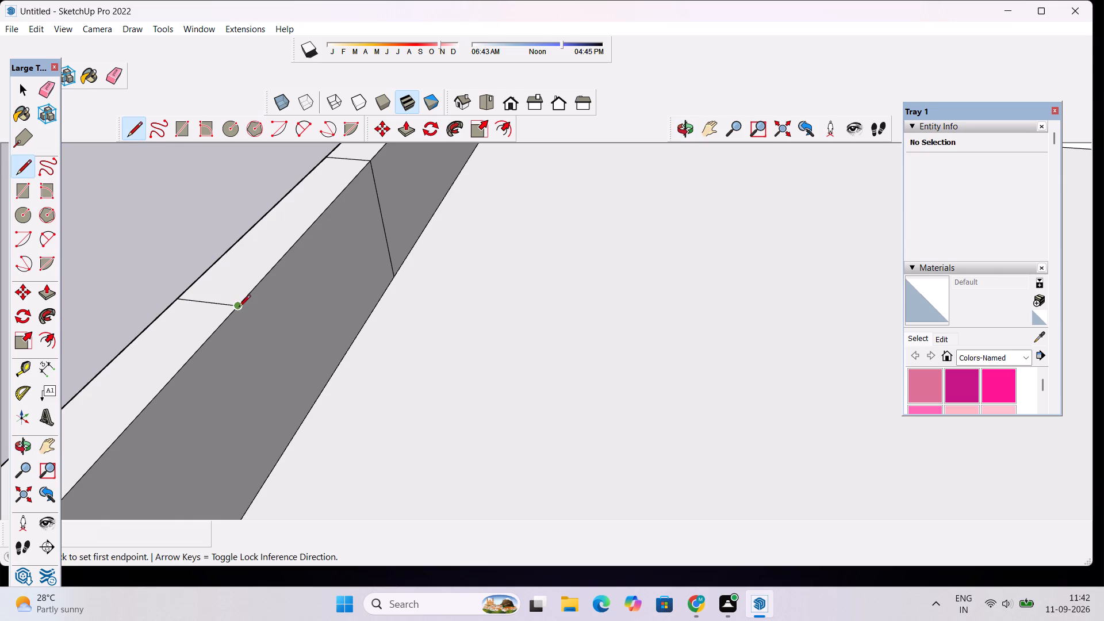
{"action": "left_click", "coordinate": [239, 308]}
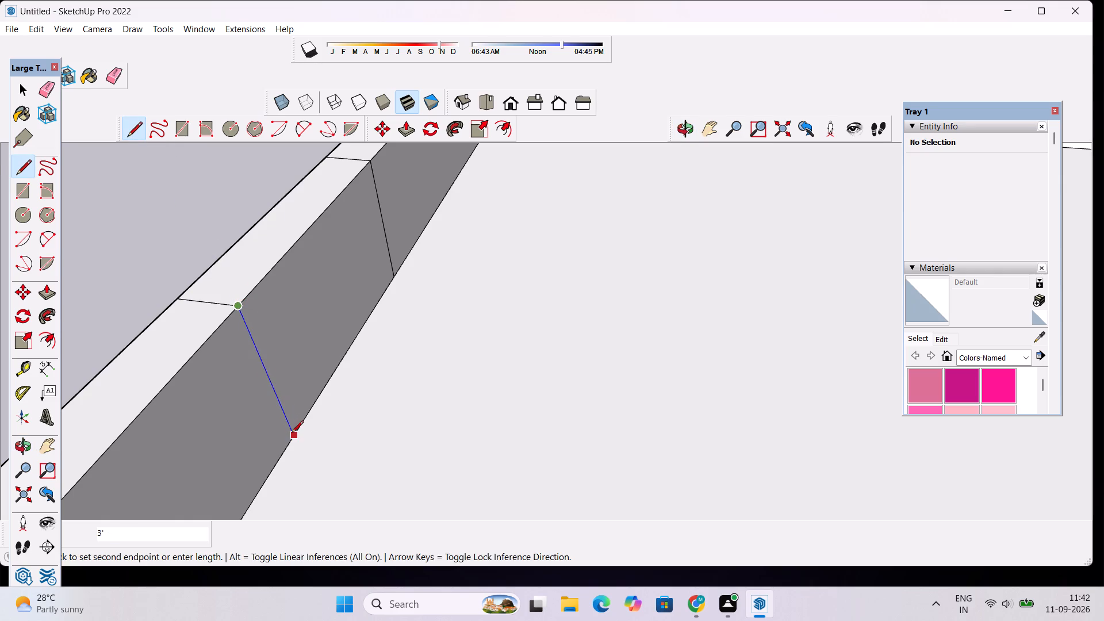
{"action": "left_click", "coordinate": [292, 439]}
{"action": "scroll", "coordinate": [297, 438], "scroll_direction": "down", "scroll_amount": 3}
{"action": "key", "text": "space"}
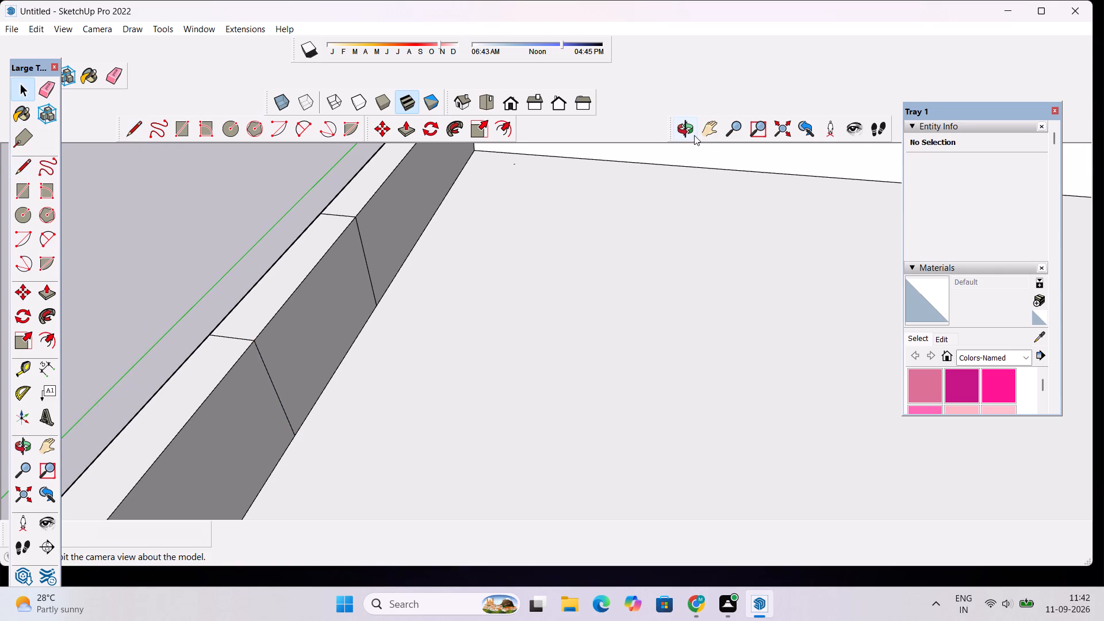
Push the marked 5' parapet section 1' through the wall thickness to cut an opening.
{"action": "left_click", "coordinate": [296, 307]}
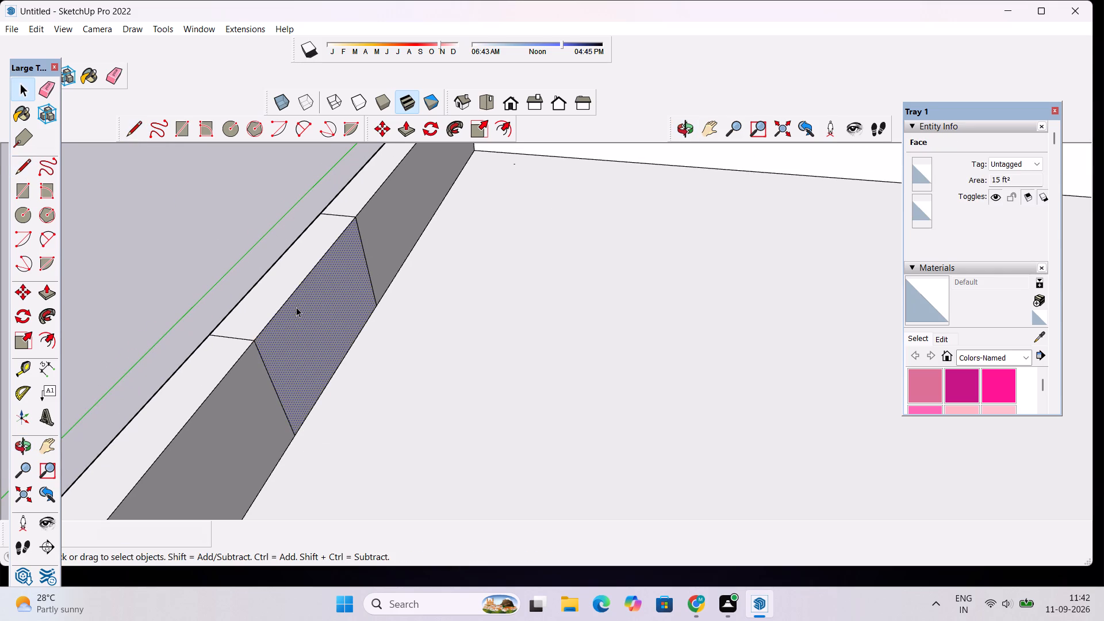
{"action": "key", "text": "p"}
{"action": "left_click", "coordinate": [296, 307]}
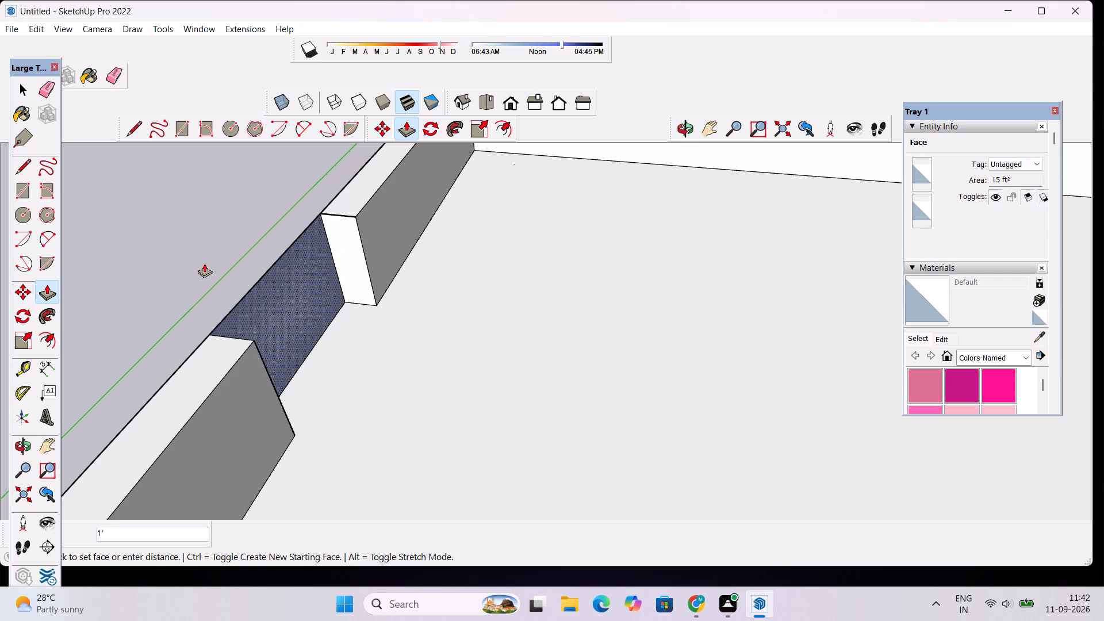
{"action": "left_click", "coordinate": [204, 263]}
Examine the parapet opening from above, from outside and from around the house corner.
{"action": "scroll", "coordinate": [386, 298], "scroll_direction": "down", "scroll_amount": 5}
{"action": "left_click", "coordinate": [674, 126]}
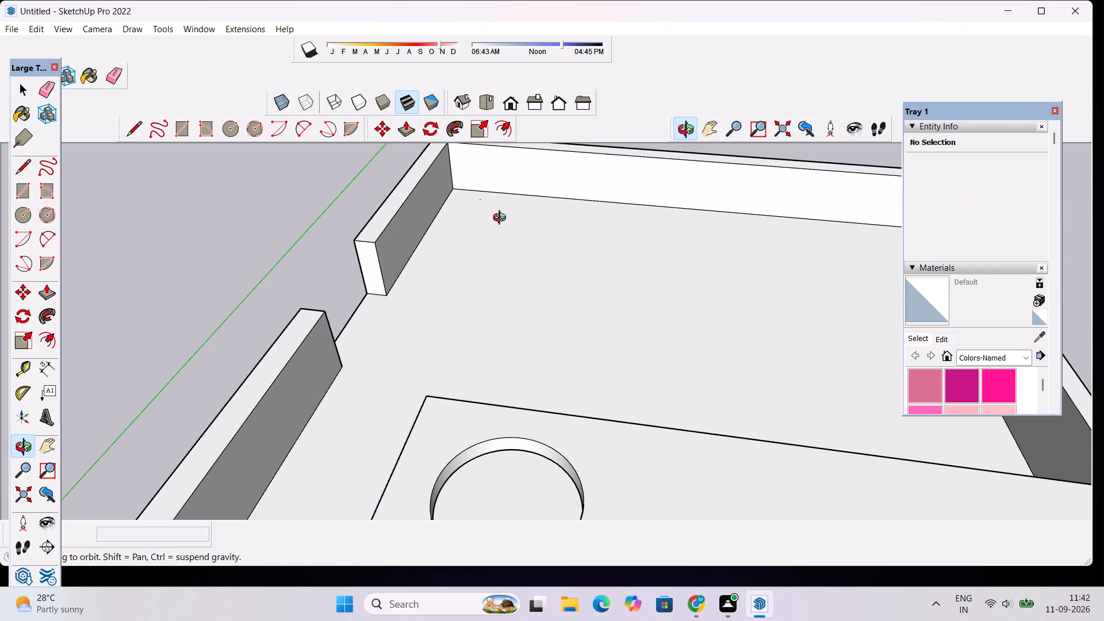
{"action": "left_click_drag", "start_coordinate": [501, 220], "coordinate": [686, 183]}
{"action": "scroll", "coordinate": [693, 183], "scroll_direction": "down", "scroll_amount": 9}
{"action": "scroll", "coordinate": [660, 287], "scroll_direction": "up", "scroll_amount": 4}
{"action": "left_click_drag", "start_coordinate": [653, 303], "coordinate": [666, 193]}
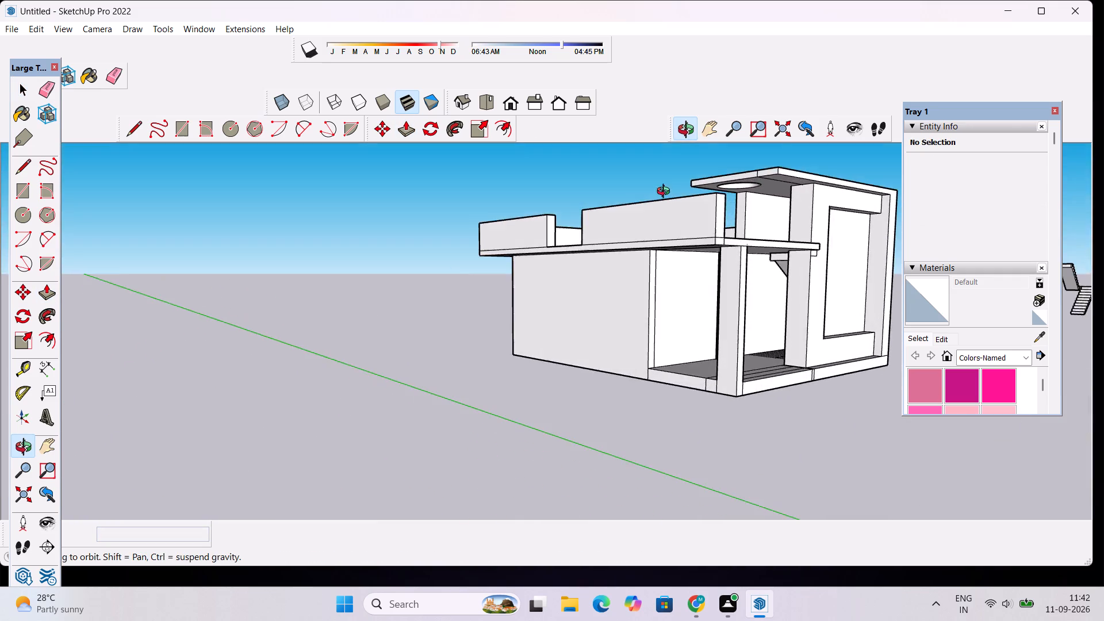
{"action": "left_click_drag", "start_coordinate": [666, 193], "coordinate": [627, 241]}
{"action": "scroll", "coordinate": [570, 246], "scroll_direction": "up", "scroll_amount": 5}
{"action": "left_click_drag", "start_coordinate": [599, 261], "coordinate": [793, 278]}
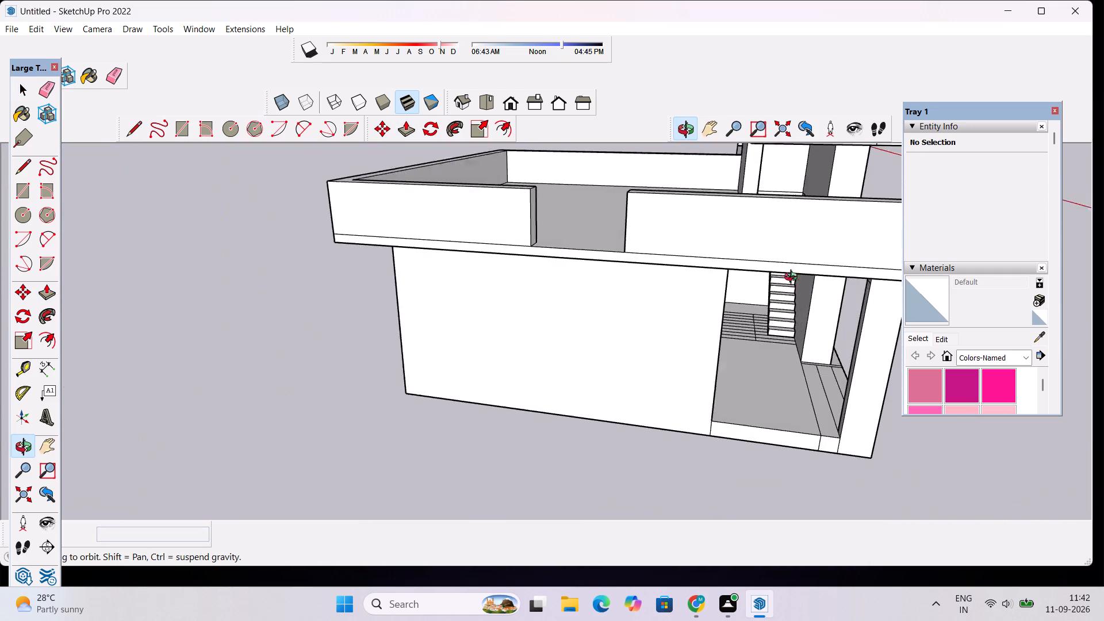
{"action": "left_click_drag", "start_coordinate": [793, 278], "coordinate": [814, 313]}
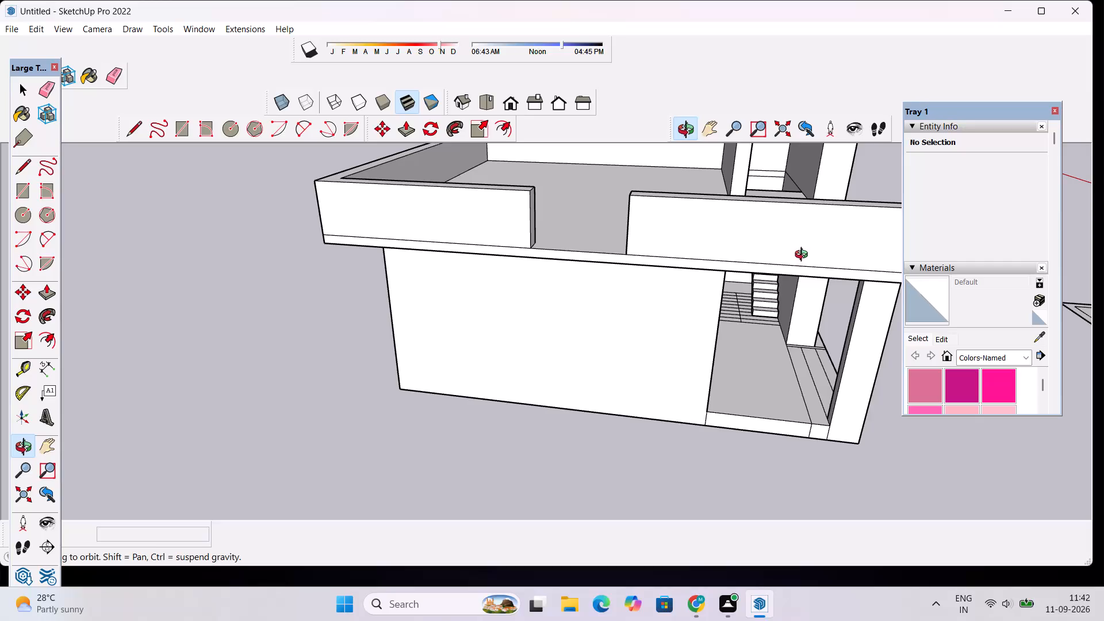
{"action": "scroll", "coordinate": [563, 269], "scroll_direction": "up", "scroll_amount": 3}
{"action": "left_click_drag", "start_coordinate": [604, 263], "coordinate": [706, 262]}
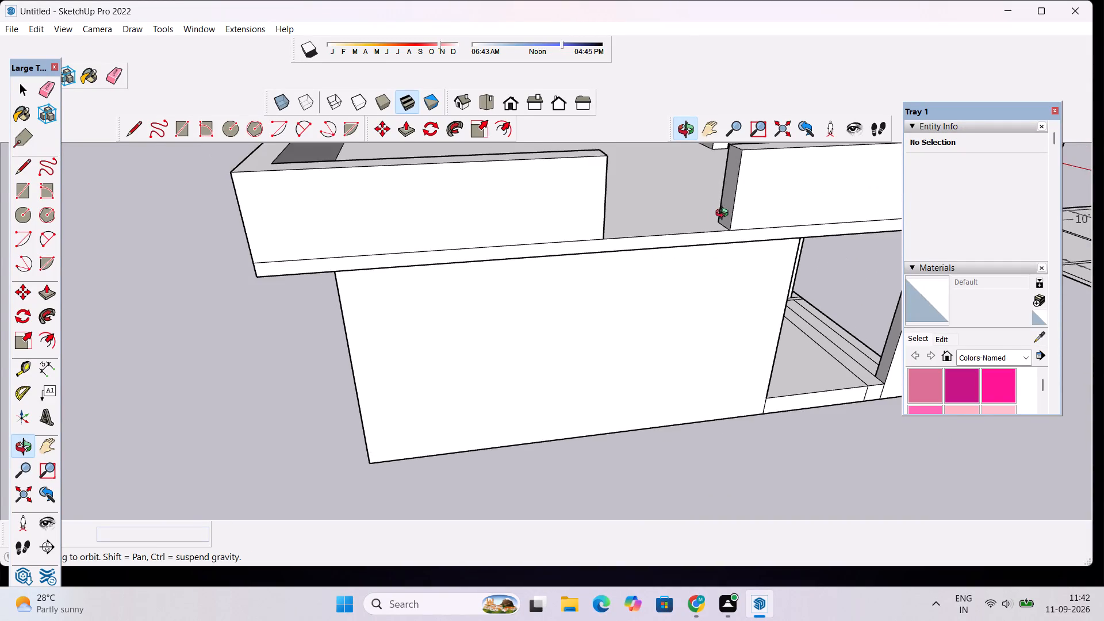
{"action": "scroll", "coordinate": [724, 209], "scroll_direction": "up", "scroll_amount": 5}
{"action": "left_click_drag", "start_coordinate": [738, 240], "coordinate": [695, 285]}
{"action": "left_click_drag", "start_coordinate": [451, 294], "coordinate": [625, 256]}
{"action": "scroll", "coordinate": [710, 208], "scroll_direction": "down", "scroll_amount": 6}
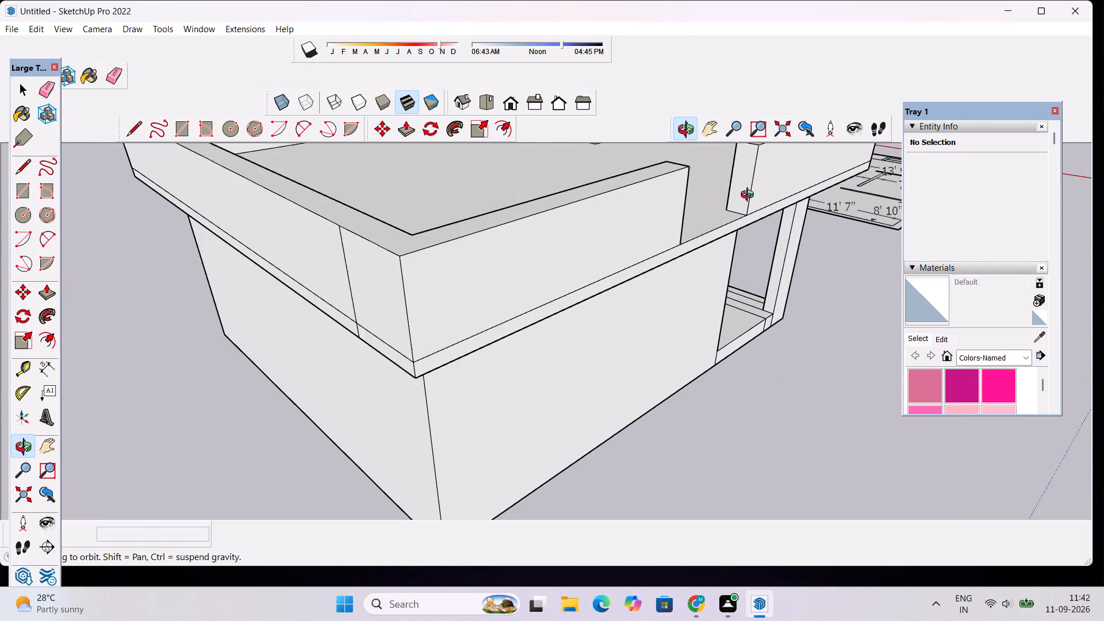
{"action": "scroll", "coordinate": [803, 195], "scroll_direction": "down", "scroll_amount": 12}
{"action": "scroll", "coordinate": [811, 159], "scroll_direction": "up", "scroll_amount": 10}
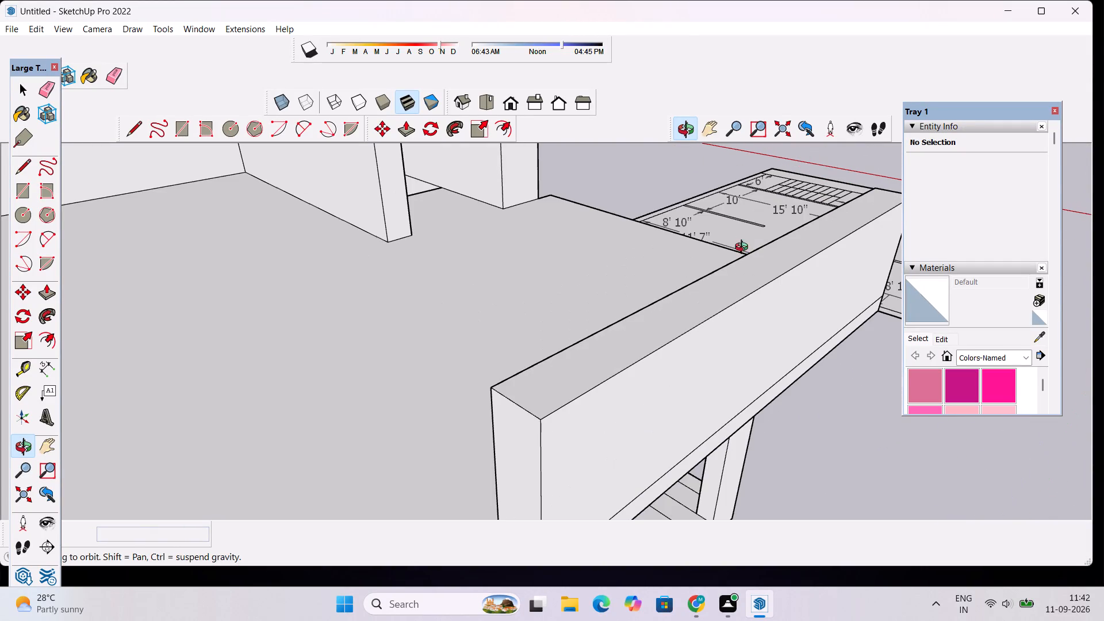
Push the end face of the porch-side parapet section back 2' to widen the opening.
{"action": "scroll", "coordinate": [746, 244], "scroll_direction": "down", "scroll_amount": 4}
{"action": "left_click_drag", "start_coordinate": [719, 286], "coordinate": [736, 256]}
{"action": "scroll", "coordinate": [704, 273], "scroll_direction": "up", "scroll_amount": 3}
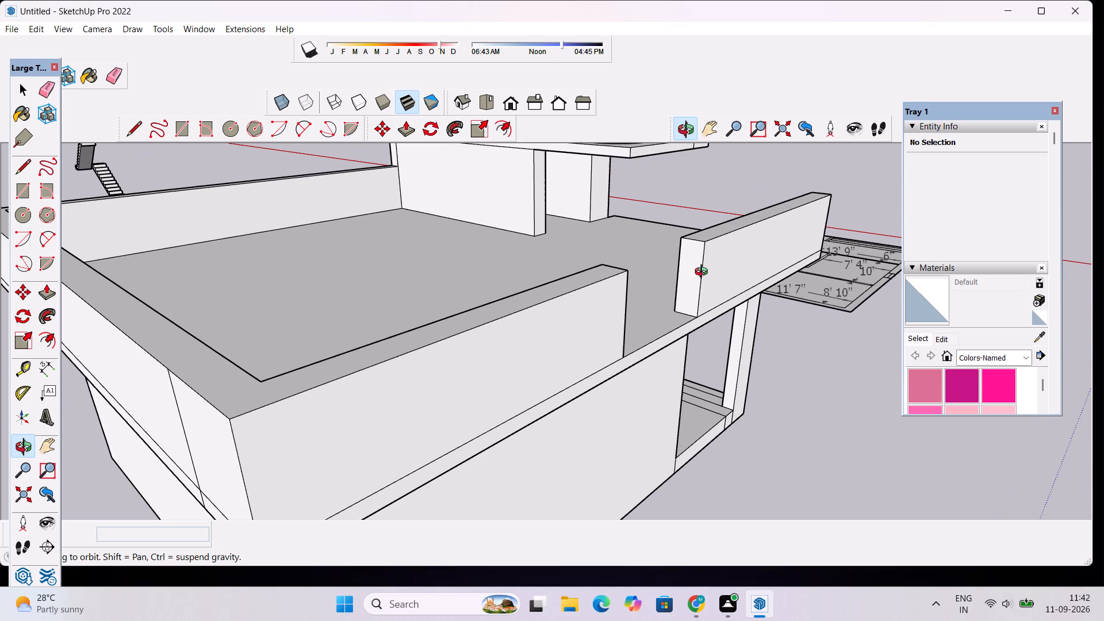
{"action": "key", "text": "p"}
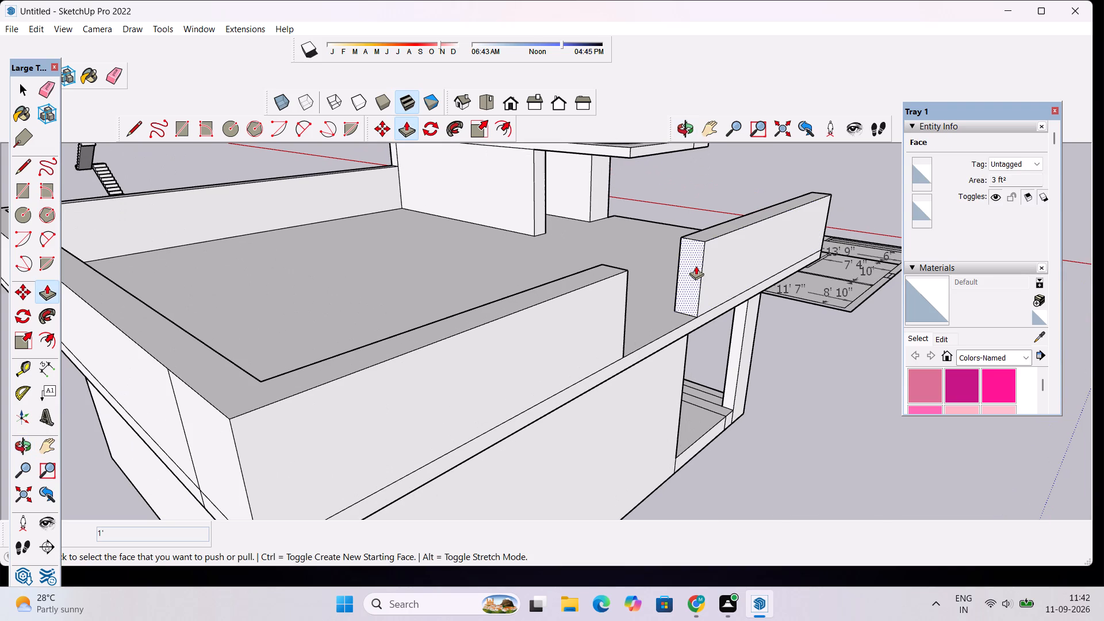
{"action": "scroll", "coordinate": [696, 267], "scroll_direction": "up", "scroll_amount": 4}
{"action": "left_click", "coordinate": [696, 266]}
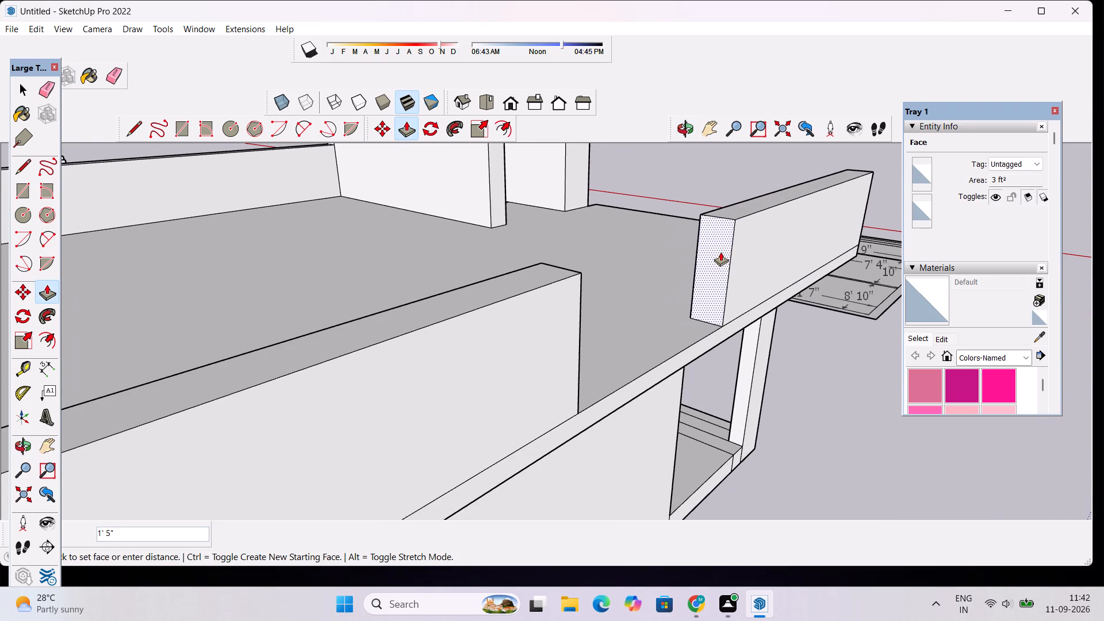
{"action": "type", "text": "2'"}
{"action": "key", "text": "Return"}
Place vertical guides 3" in from both side edges of the opposite end face of the parapet opening.
{"action": "scroll", "coordinate": [721, 252], "scroll_direction": "down", "scroll_amount": 5}
{"action": "left_click", "coordinate": [688, 129]}
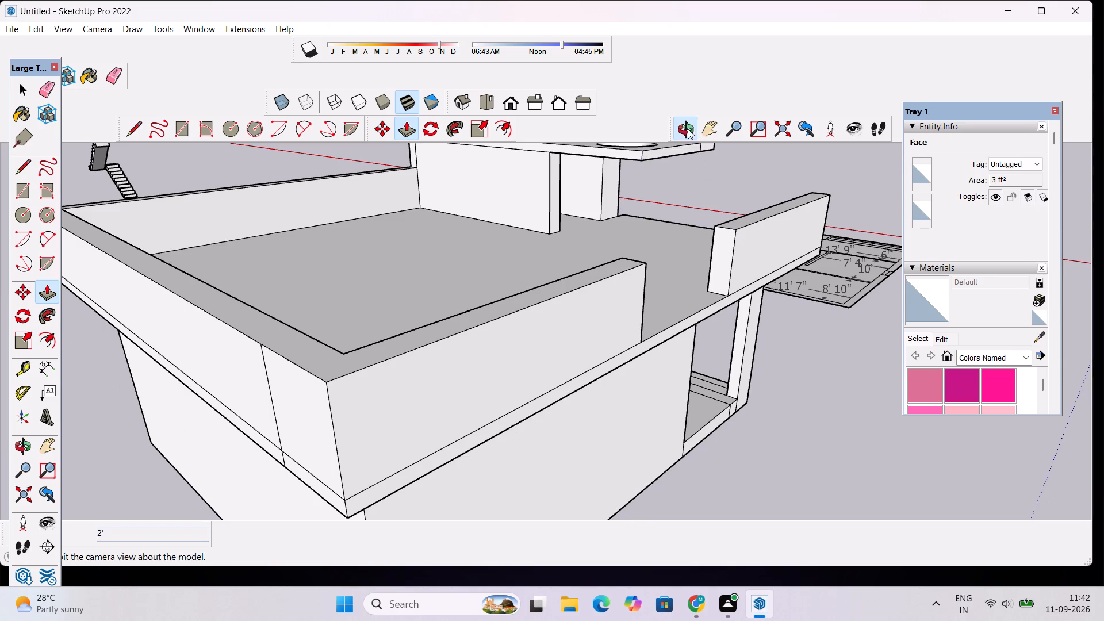
{"action": "left_click_drag", "start_coordinate": [795, 323], "coordinate": [705, 290]}
{"action": "scroll", "coordinate": [657, 298], "scroll_direction": "down", "scroll_amount": 4}
{"action": "left_click_drag", "start_coordinate": [752, 342], "coordinate": [657, 303]}
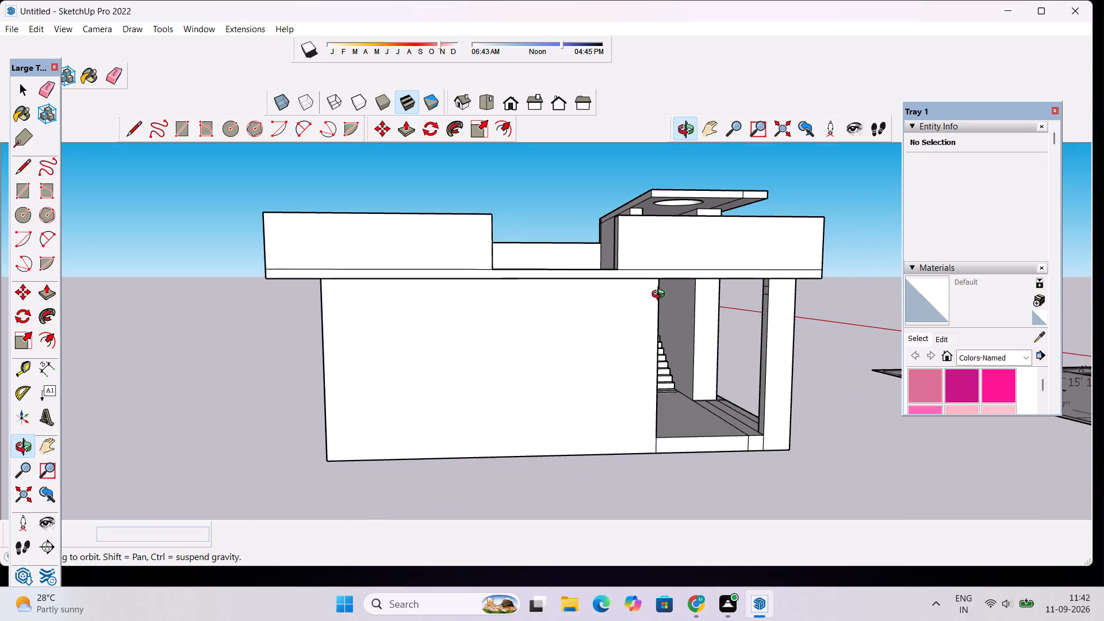
{"action": "scroll", "coordinate": [662, 279], "scroll_direction": "down", "scroll_amount": 4}
{"action": "left_click_drag", "start_coordinate": [714, 307], "coordinate": [402, 406]}
{"action": "scroll", "coordinate": [381, 267], "scroll_direction": "up", "scroll_amount": 3}
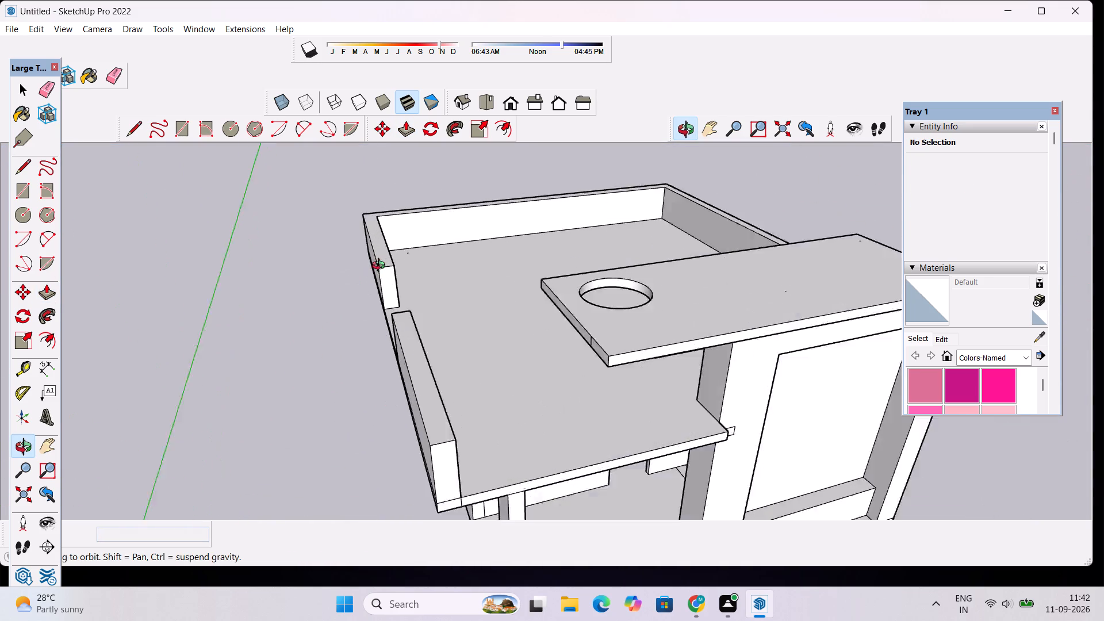
{"action": "scroll", "coordinate": [381, 267], "scroll_direction": "up", "scroll_amount": 12}
{"action": "key", "text": "space"}
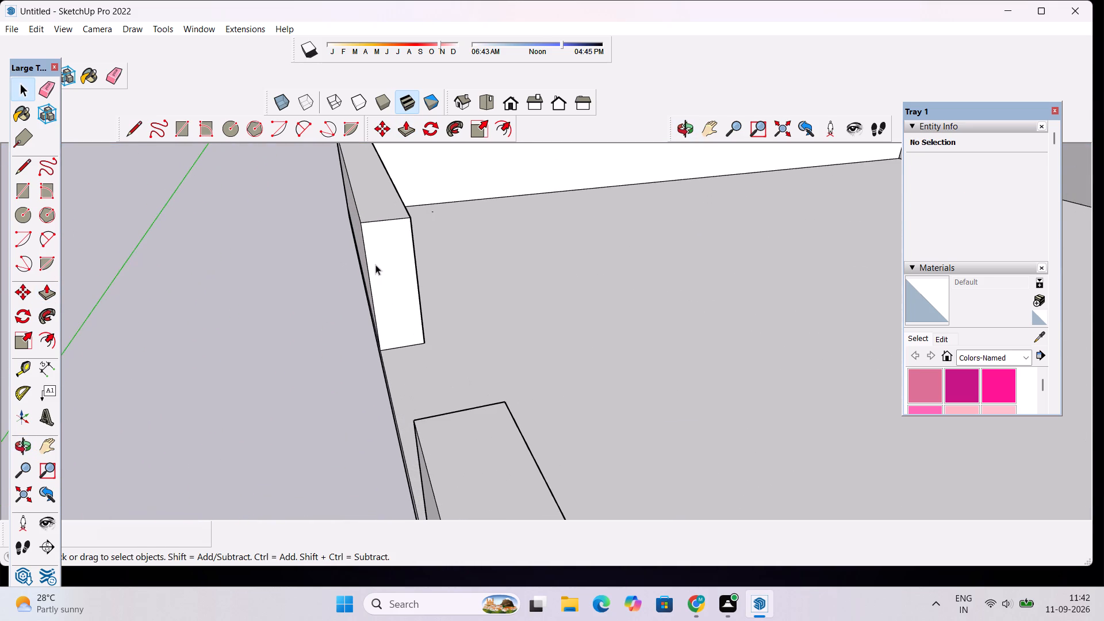
{"action": "scroll", "coordinate": [375, 264], "scroll_direction": "up", "scroll_amount": 4}
{"action": "scroll", "coordinate": [370, 264], "scroll_direction": "down", "scroll_amount": 2}
{"action": "key", "text": "t"}
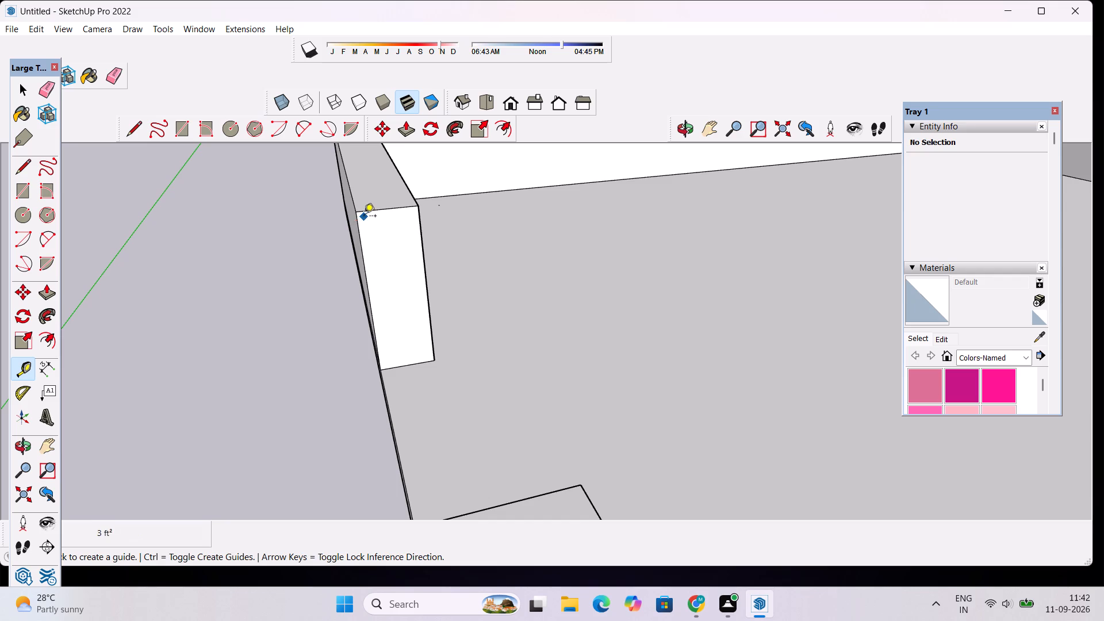
{"action": "left_click", "coordinate": [367, 264]}
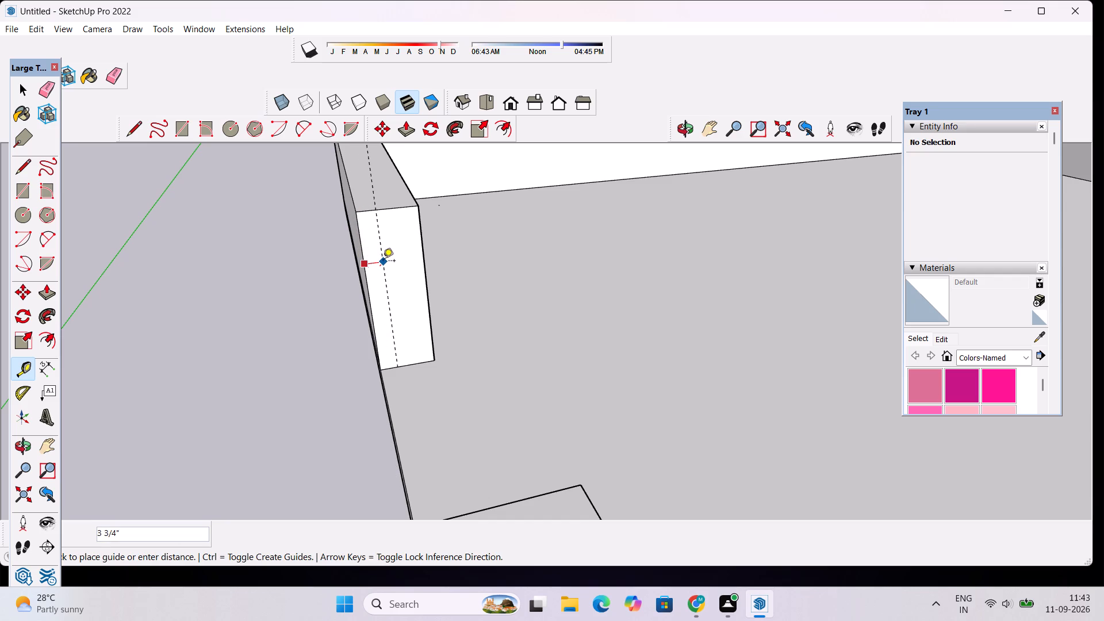
{"action": "type", "text": "3\""}
{"action": "key", "text": "Return"}
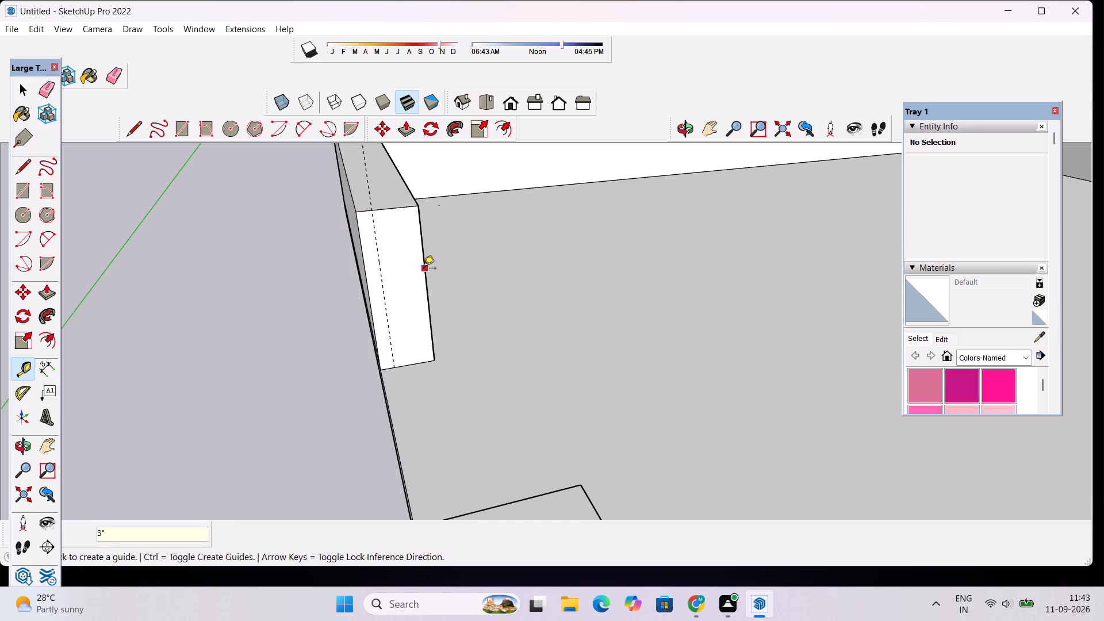
{"action": "left_click", "coordinate": [424, 269]}
{"action": "type", "text": "3\""}
{"action": "key", "text": "Return"}
{"action": "key", "text": "space"}
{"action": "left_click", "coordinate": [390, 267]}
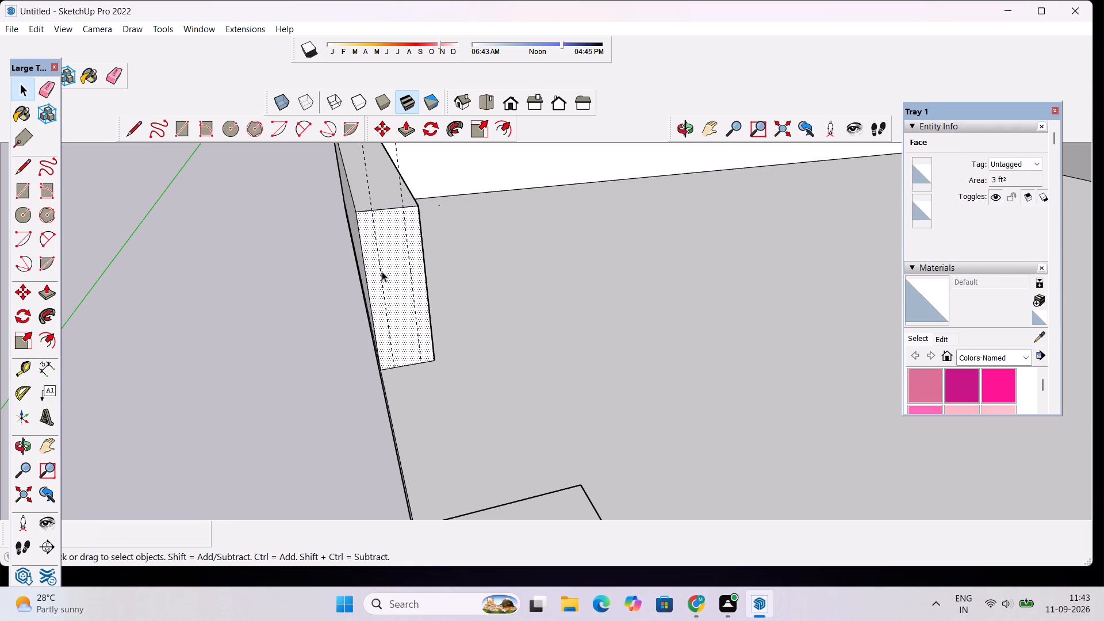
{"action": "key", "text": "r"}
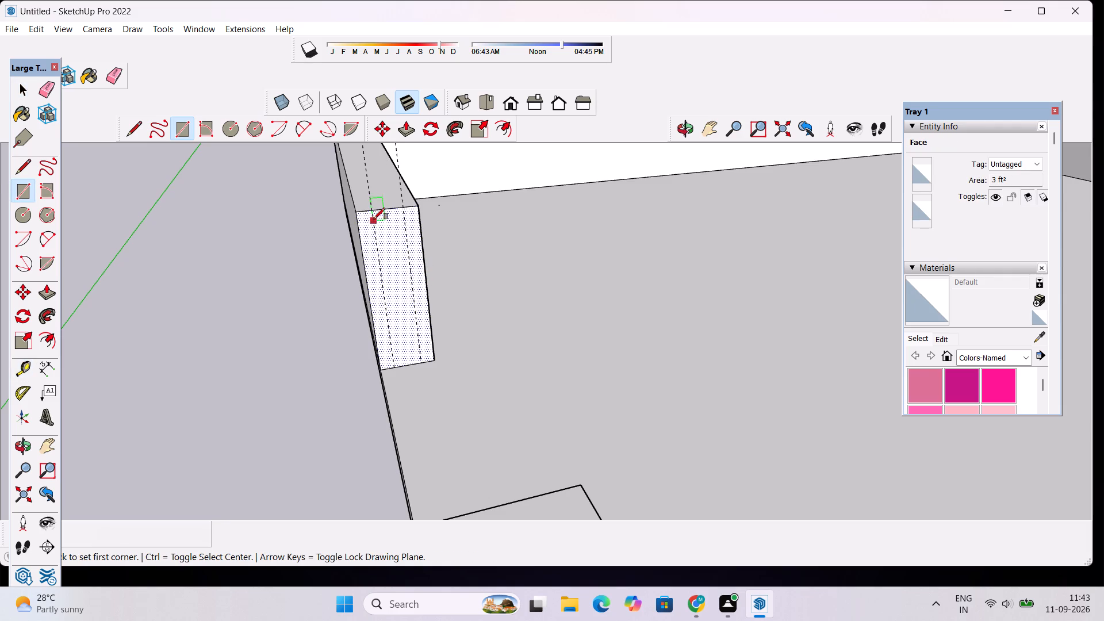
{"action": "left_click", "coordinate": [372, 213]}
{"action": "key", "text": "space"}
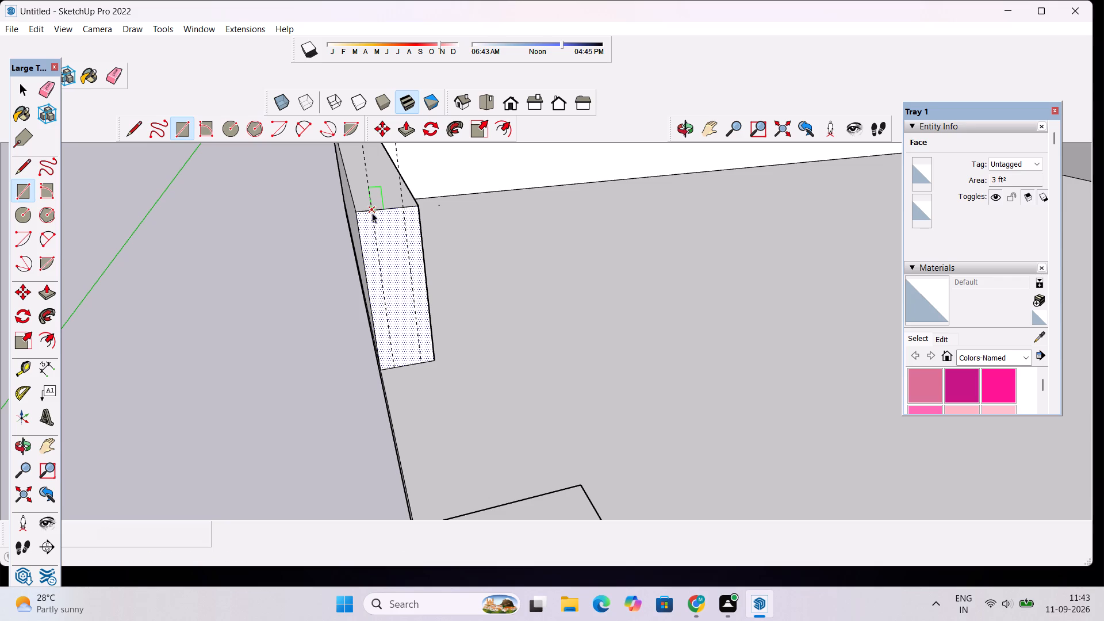
Place a horizontal guide 2" below the top edge of the same parapet end face.
{"action": "key", "text": "t"}
{"action": "left_click", "coordinate": [391, 211]}
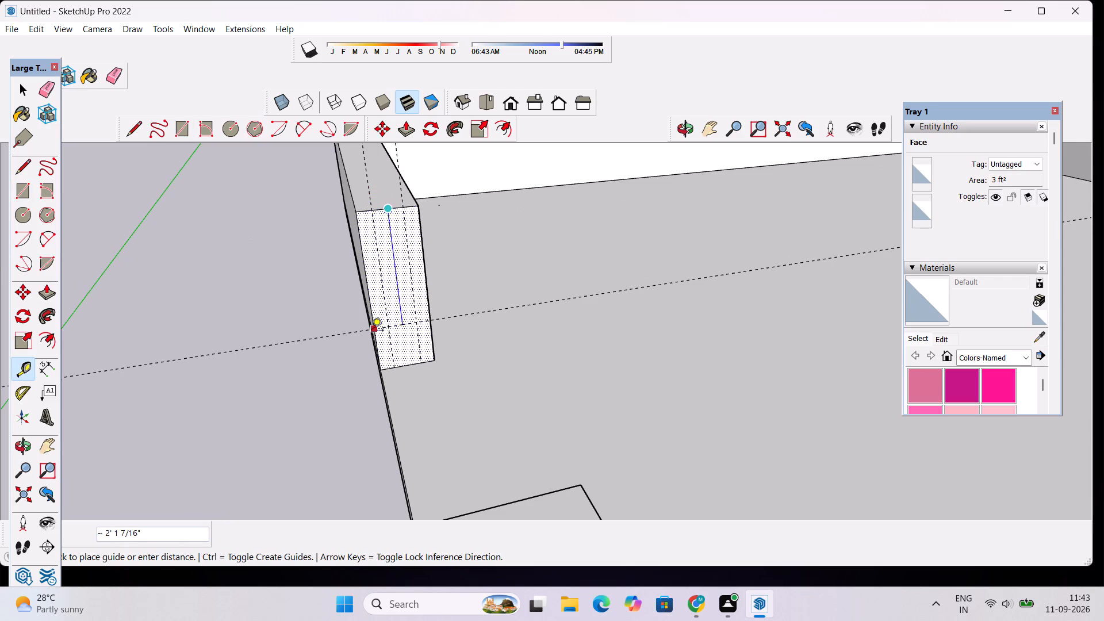
{"action": "type", "text": "2\""}
{"action": "key", "text": "Return"}
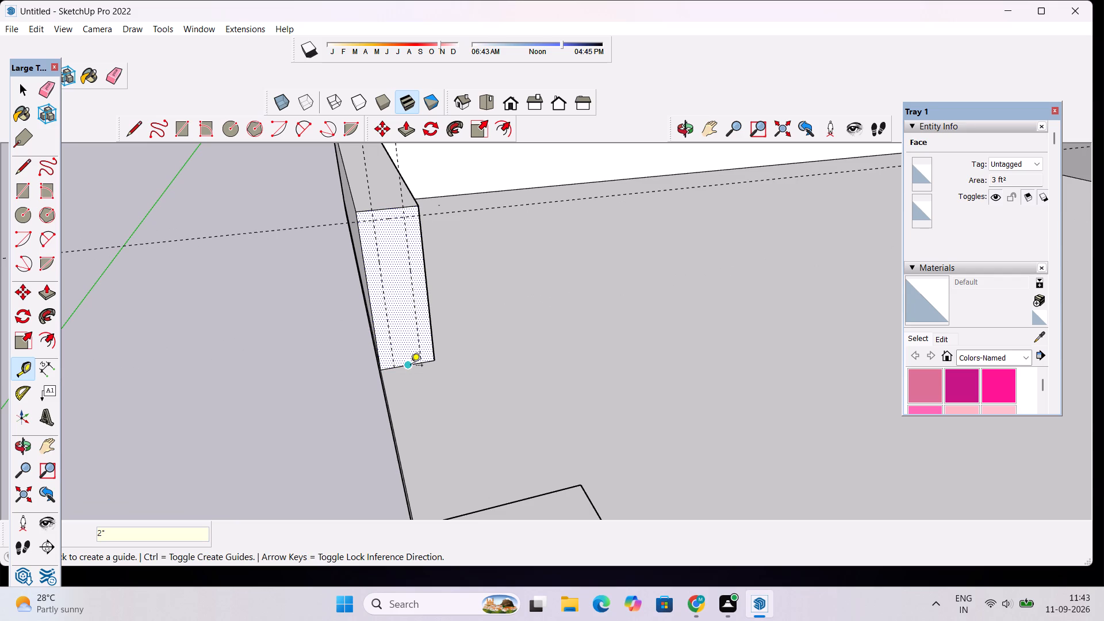
{"action": "key", "text": "space"}
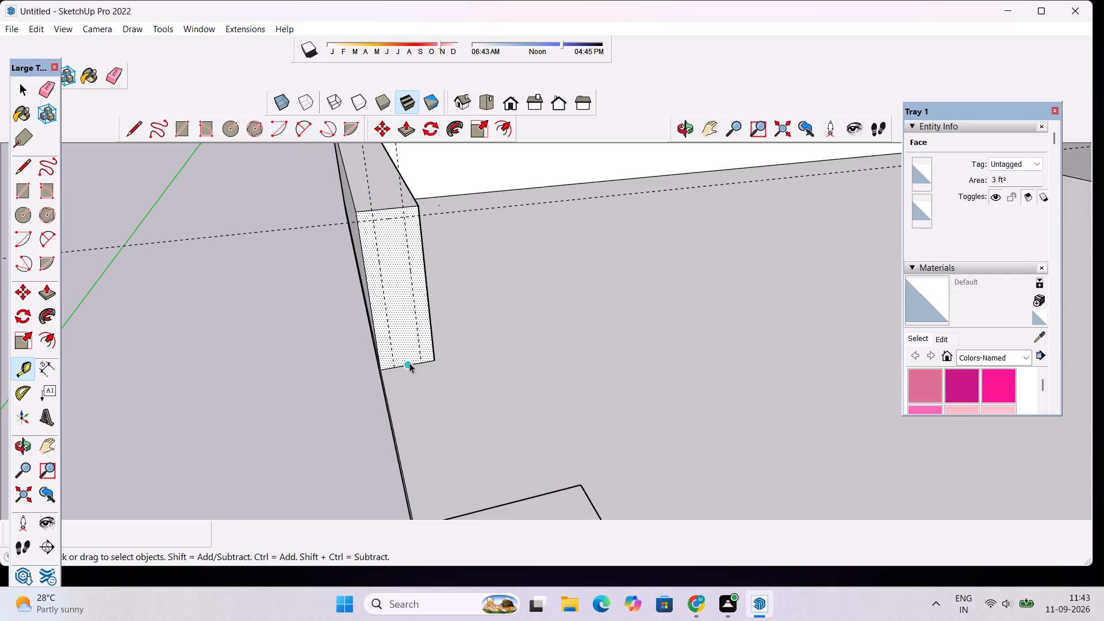
Draw a 2' 10" by 6" rectangle between the guides on the end face, down to its bottom edge.
{"action": "key", "text": "r"}
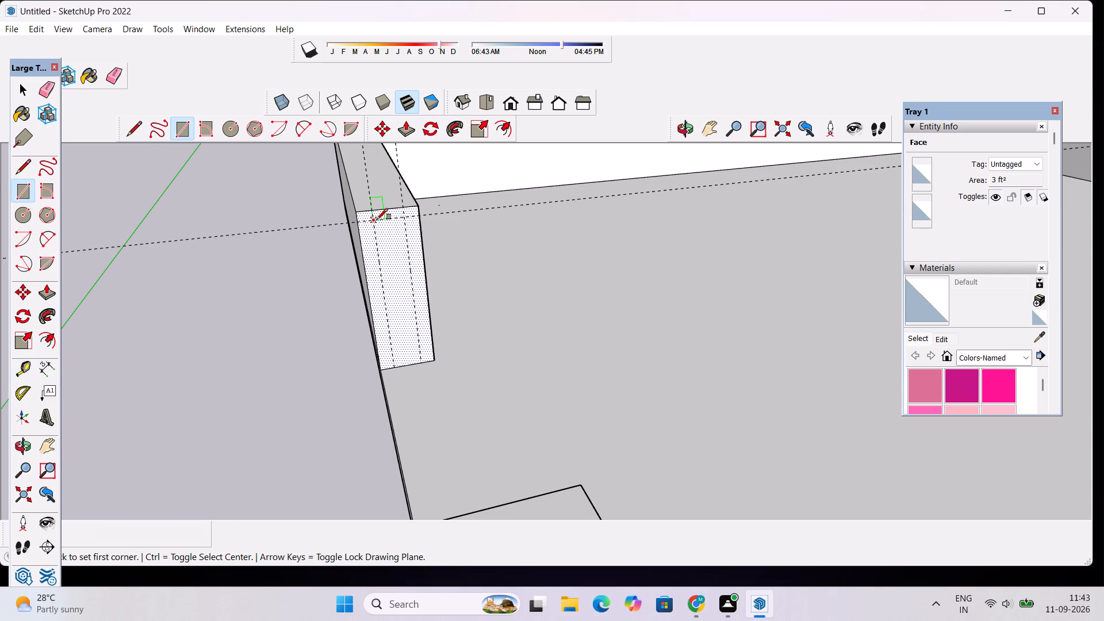
{"action": "left_click", "coordinate": [377, 220]}
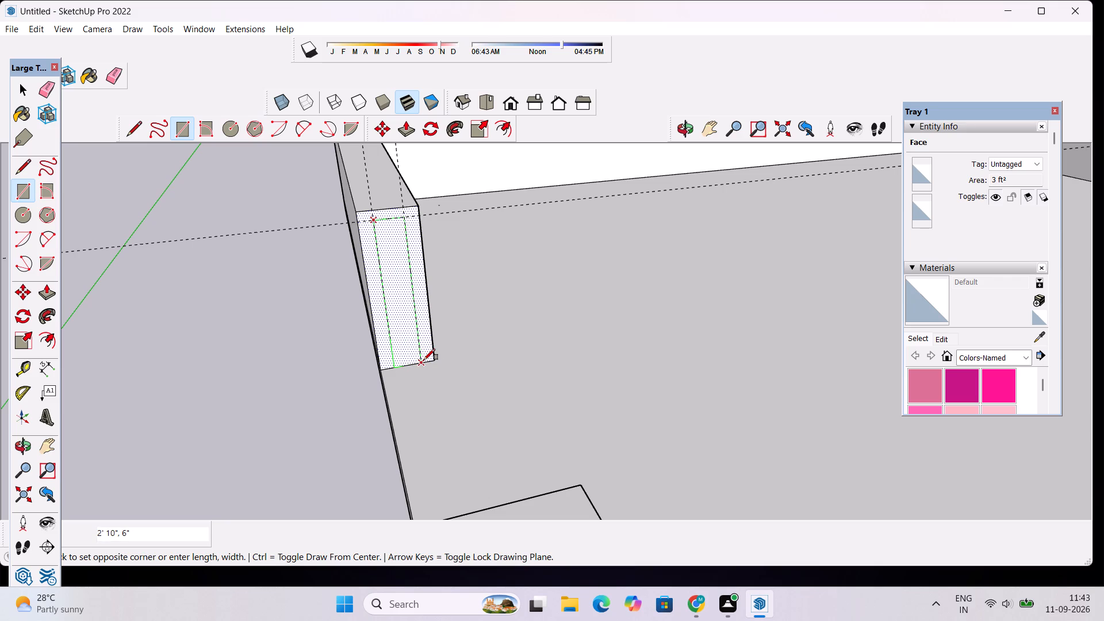
{"action": "left_click", "coordinate": [424, 360]}
{"action": "key", "text": "space"}
Erase the construction guides around the parapet end face, restoring the parapet edge removed by mistake.
{"action": "type", "text": "e"}
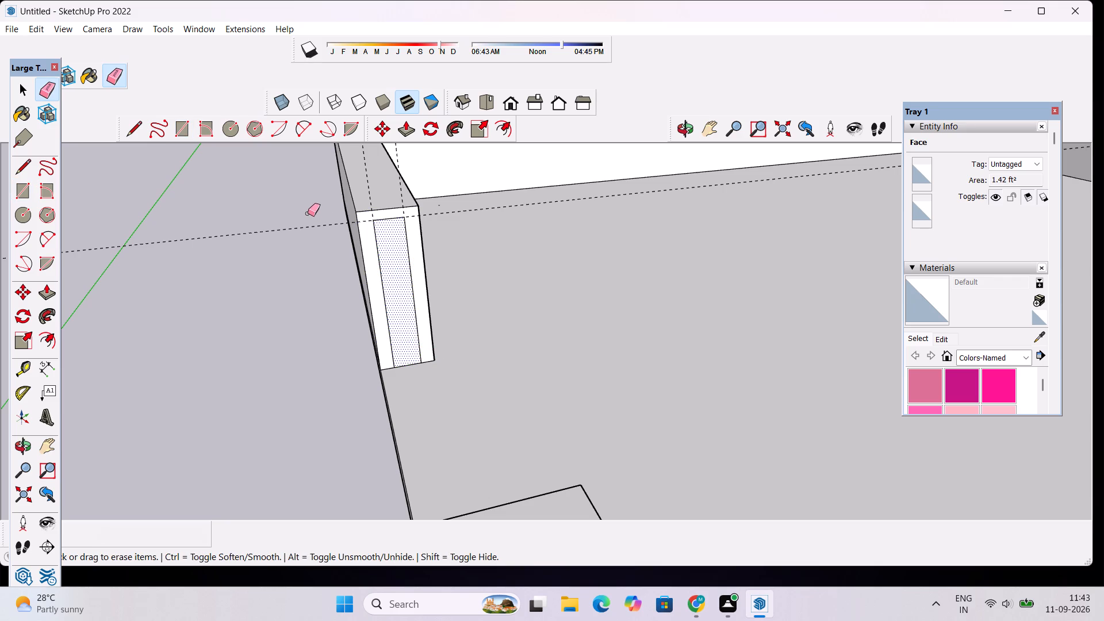
{"action": "left_click_drag", "start_coordinate": [308, 213], "coordinate": [315, 232]}
{"action": "left_click_drag", "start_coordinate": [425, 158], "coordinate": [389, 167]}
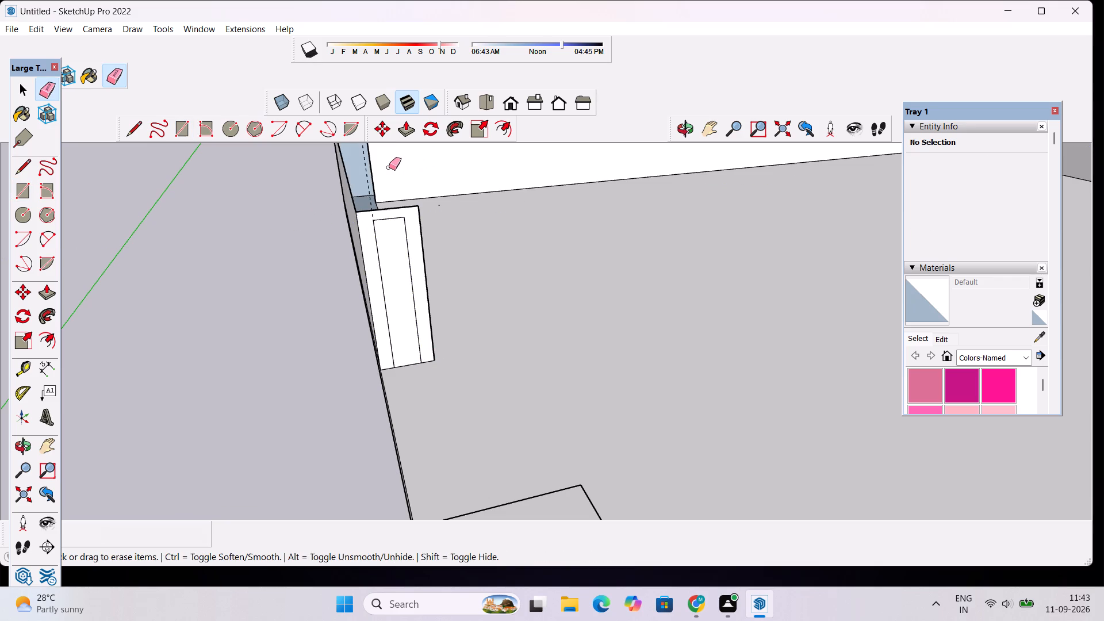
{"action": "key", "text": "ctrl+z"}
{"action": "left_click_drag", "start_coordinate": [362, 171], "coordinate": [367, 169]}
{"action": "left_click", "coordinate": [403, 196]}
{"action": "key", "text": "space"}
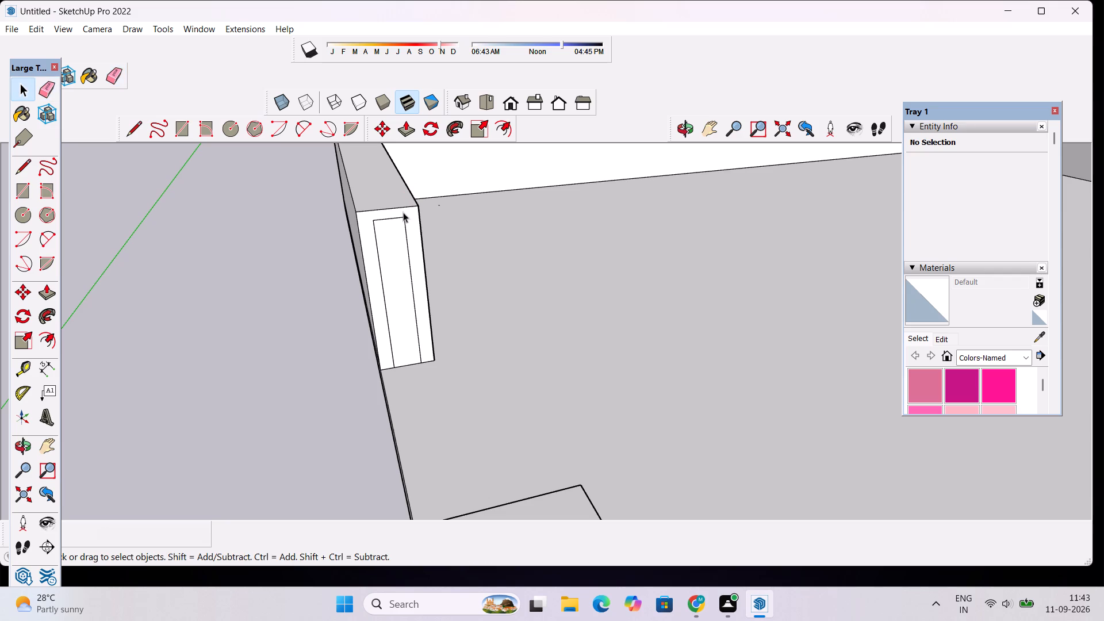
Extrude the inset rectangle 7' across the parapet opening up to the opposite end face.
{"action": "left_click", "coordinate": [409, 305]}
{"action": "key", "text": "p"}
{"action": "left_click", "coordinate": [409, 305]}
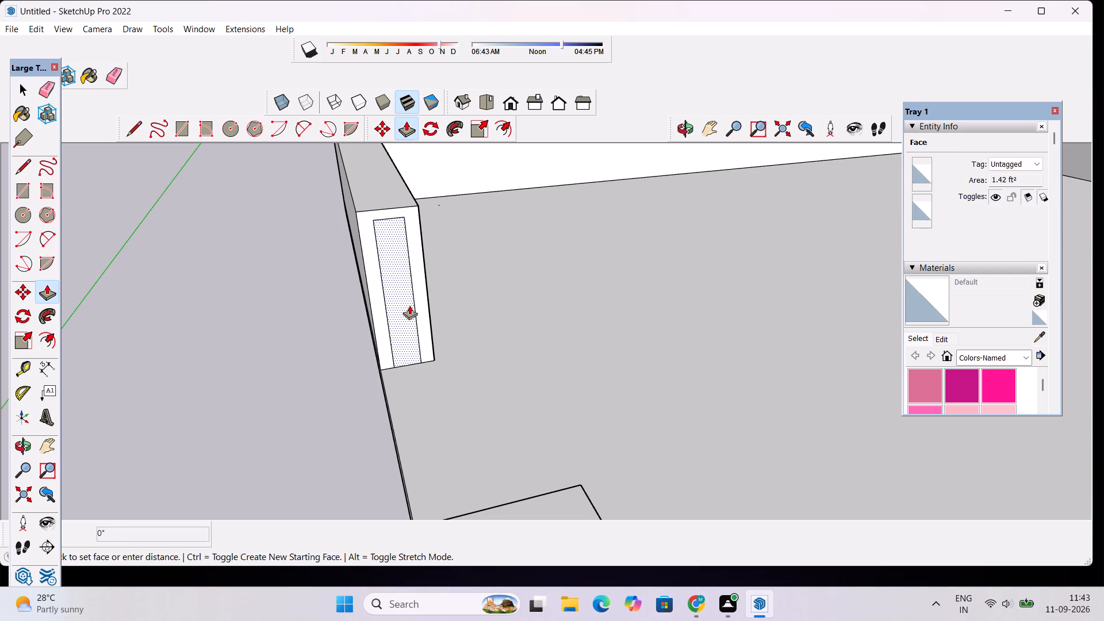
{"action": "scroll", "coordinate": [412, 336], "scroll_direction": "down", "scroll_amount": 4}
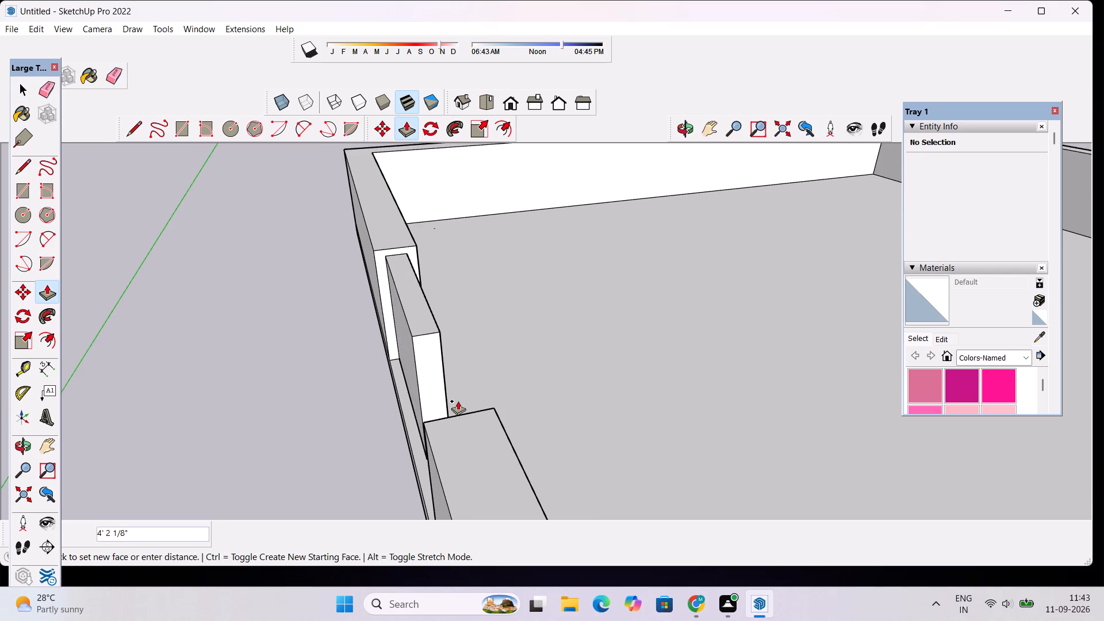
{"action": "left_click", "coordinate": [682, 126]}
{"action": "left_click_drag", "start_coordinate": [485, 267], "coordinate": [580, 253]}
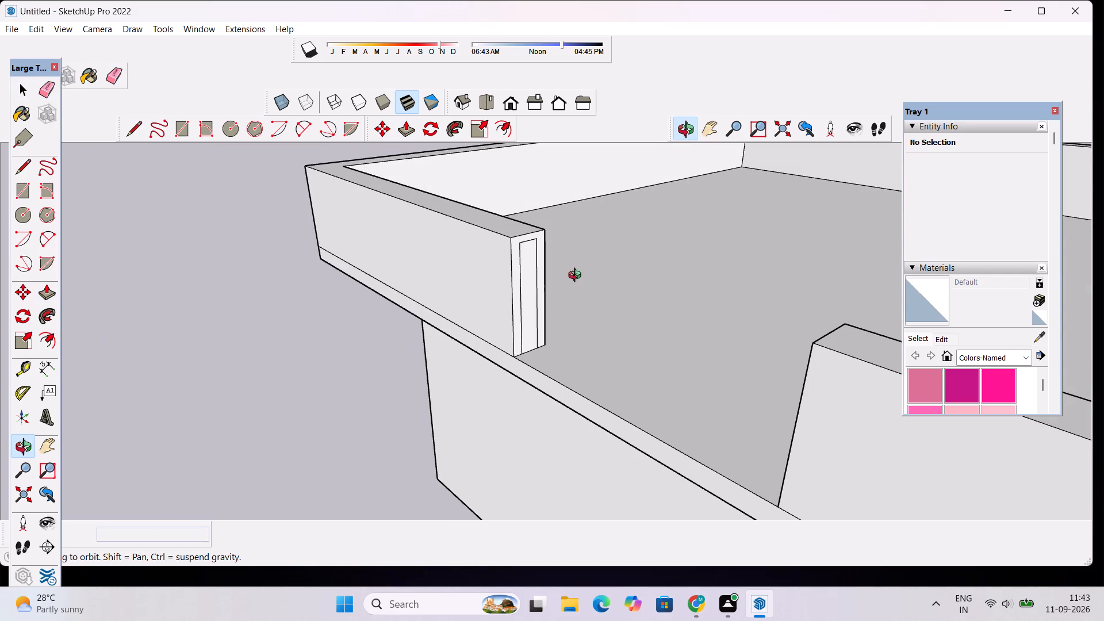
{"action": "scroll", "coordinate": [583, 273], "scroll_direction": "down", "scroll_amount": 8}
{"action": "scroll", "coordinate": [578, 329], "scroll_direction": "up", "scroll_amount": 5}
{"action": "left_click_drag", "start_coordinate": [570, 332], "coordinate": [625, 359]}
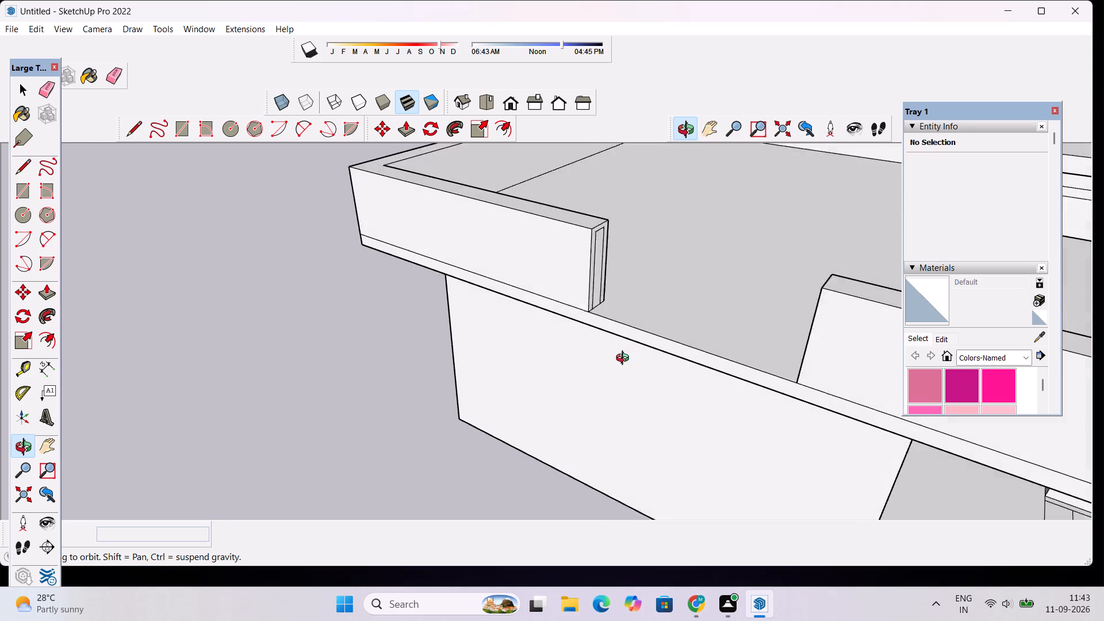
{"action": "left_click_drag", "start_coordinate": [625, 359], "coordinate": [673, 415]}
{"action": "scroll", "coordinate": [678, 363], "scroll_direction": "up", "scroll_amount": 2}
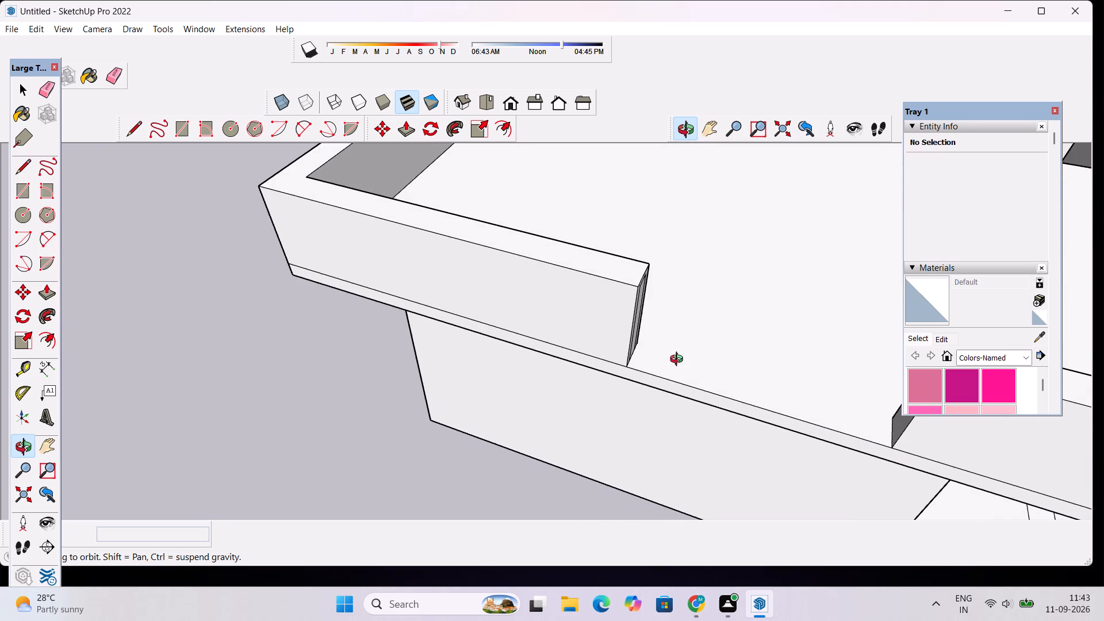
{"action": "scroll", "coordinate": [757, 371], "scroll_direction": "down", "scroll_amount": 13}
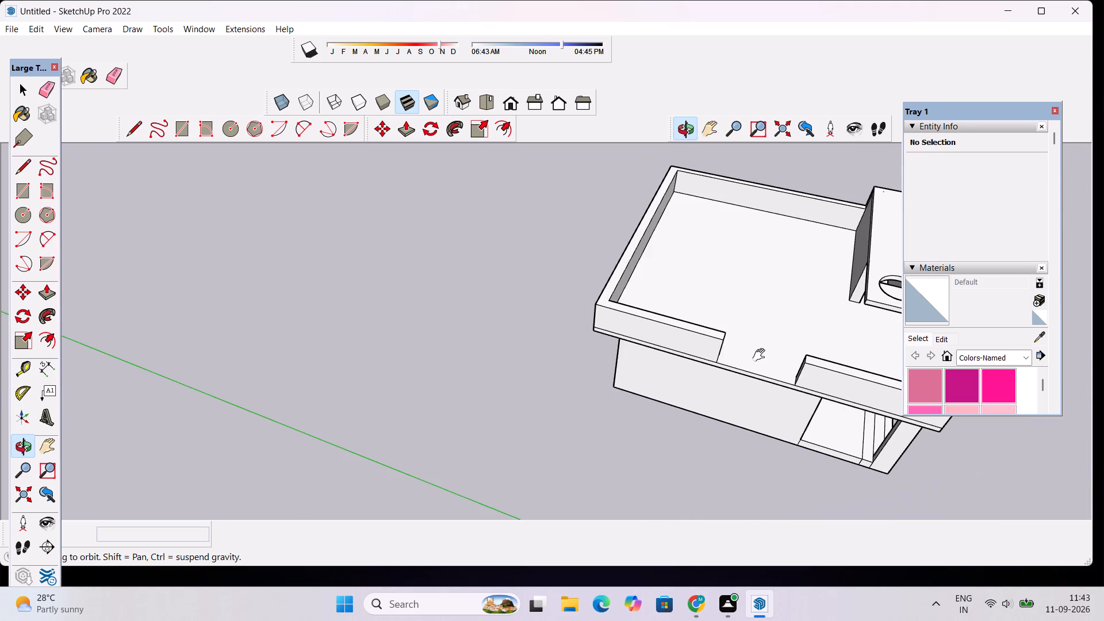
{"action": "left_click_drag", "start_coordinate": [763, 351], "coordinate": [527, 312], "text": "shift"}
{"action": "scroll", "coordinate": [527, 334], "scroll_direction": "up", "scroll_amount": 10, "text": "shift"}
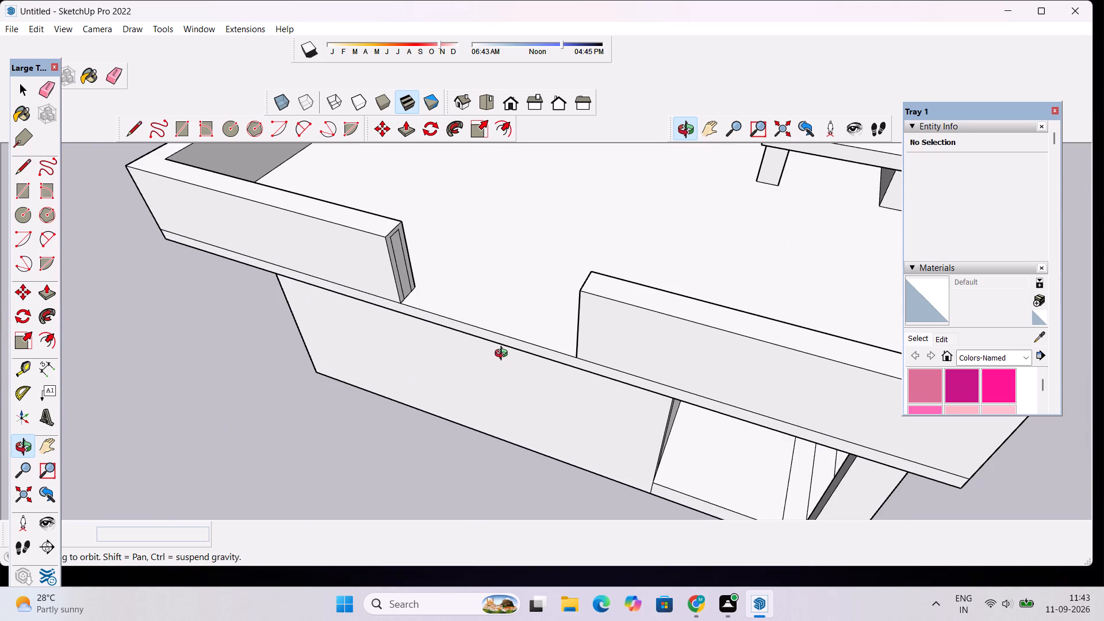
{"action": "left_click_drag", "start_coordinate": [504, 355], "coordinate": [600, 369]}
{"action": "scroll", "coordinate": [687, 320], "scroll_direction": "up", "scroll_amount": 5}
{"action": "left_click_drag", "start_coordinate": [726, 331], "coordinate": [686, 339]}
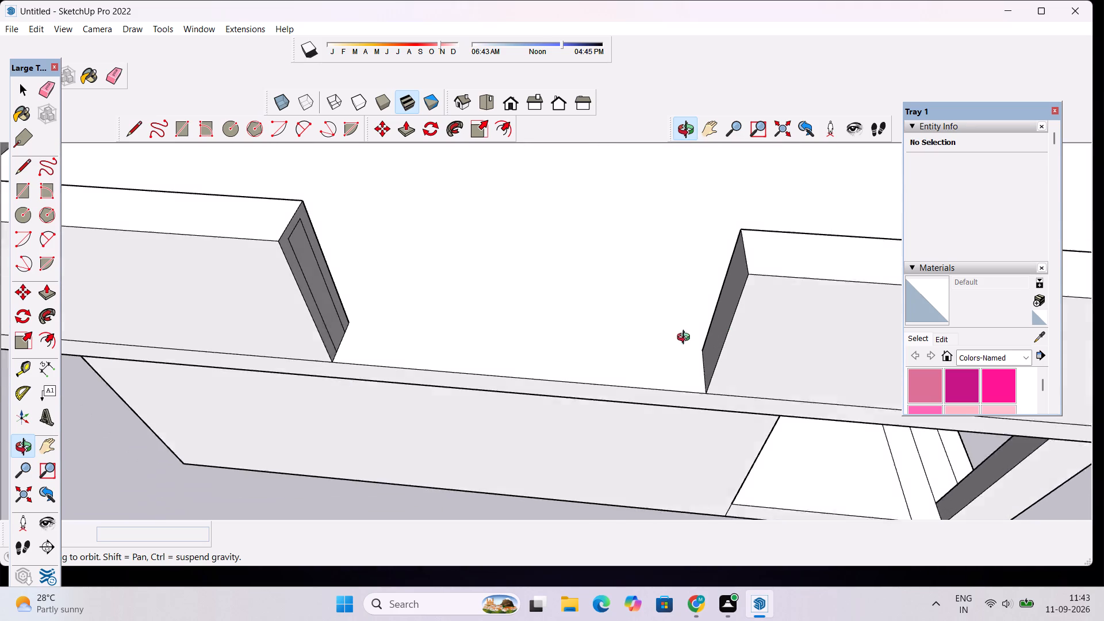
{"action": "left_click_drag", "start_coordinate": [686, 339], "coordinate": [673, 340]}
{"action": "left_click_drag", "start_coordinate": [572, 376], "coordinate": [611, 378]}
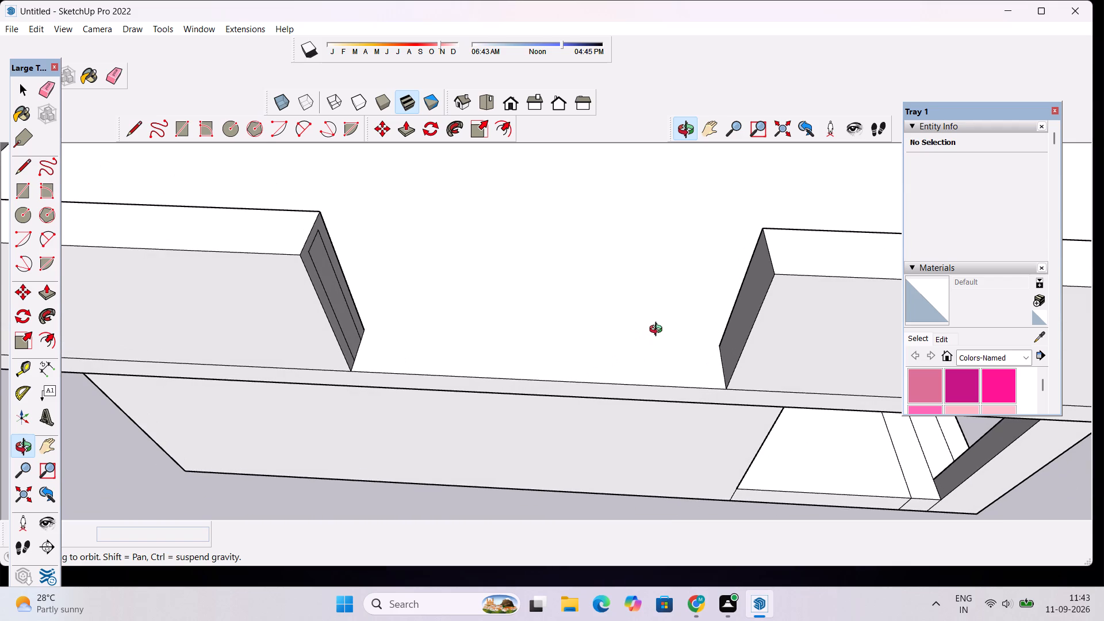
{"action": "key", "text": "p"}
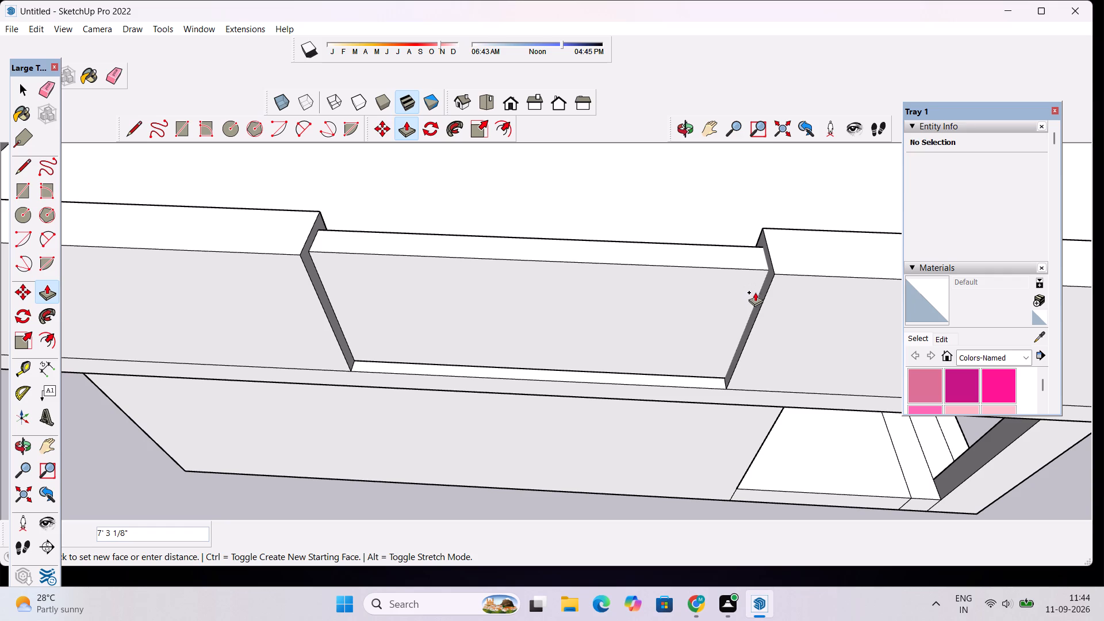
{"action": "scroll", "coordinate": [756, 297], "scroll_direction": "up", "scroll_amount": 1}
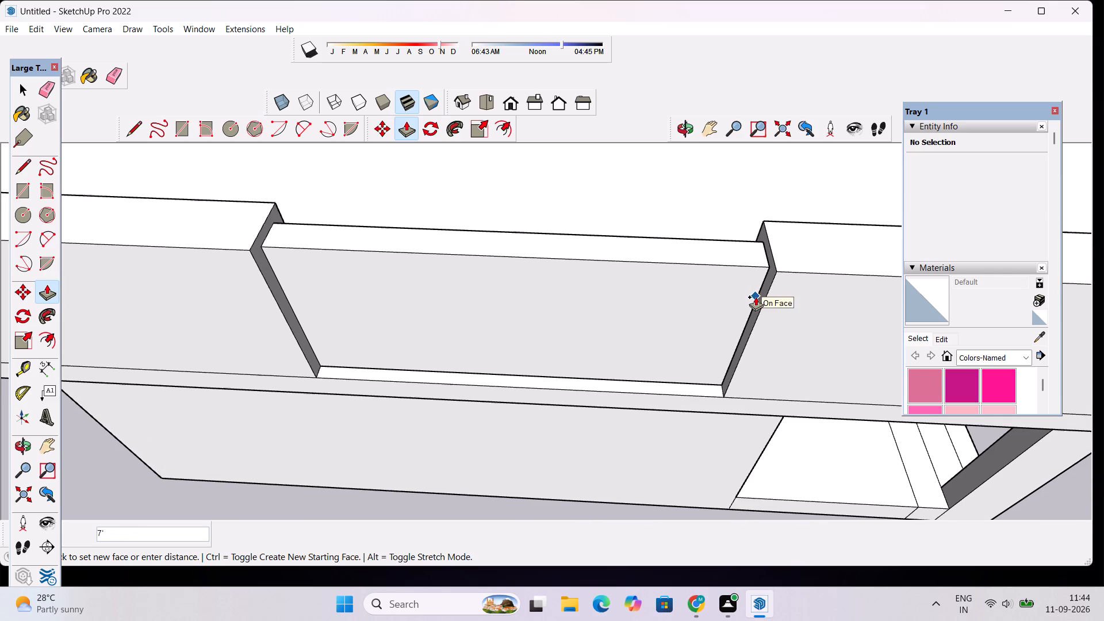
{"action": "scroll", "coordinate": [756, 297], "scroll_direction": "up", "scroll_amount": 2}
{"action": "left_click", "coordinate": [772, 268]}
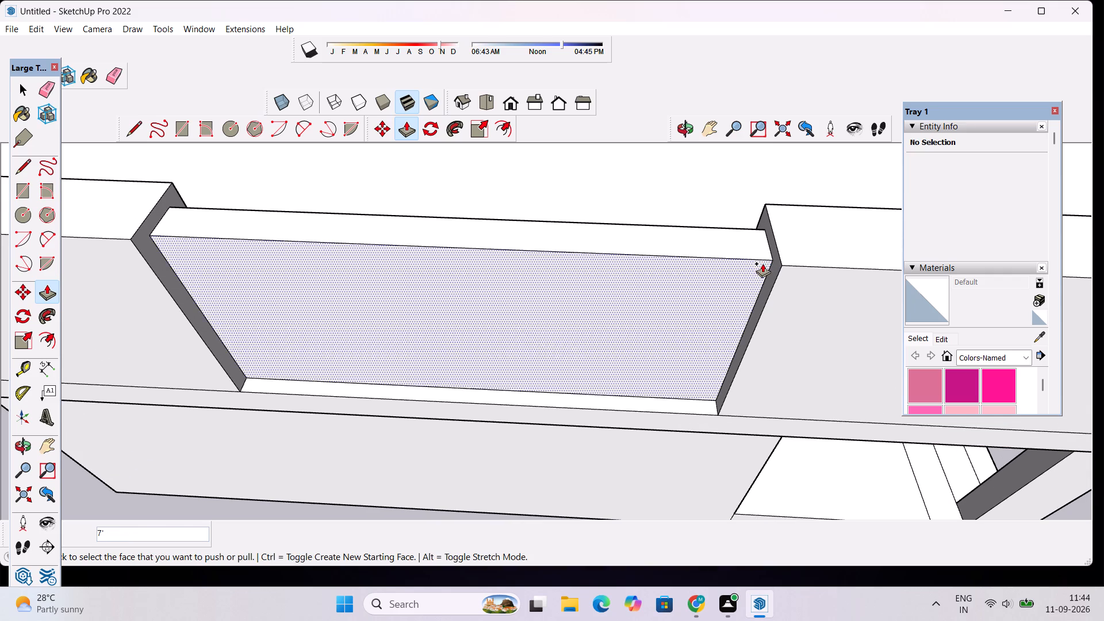
Examine the panel in the parapet opening and the parapet's porch-side outer end from several angles.
{"action": "key", "text": "space"}
{"action": "left_click", "coordinate": [688, 131]}
{"action": "left_click_drag", "start_coordinate": [669, 386], "coordinate": [676, 315]}
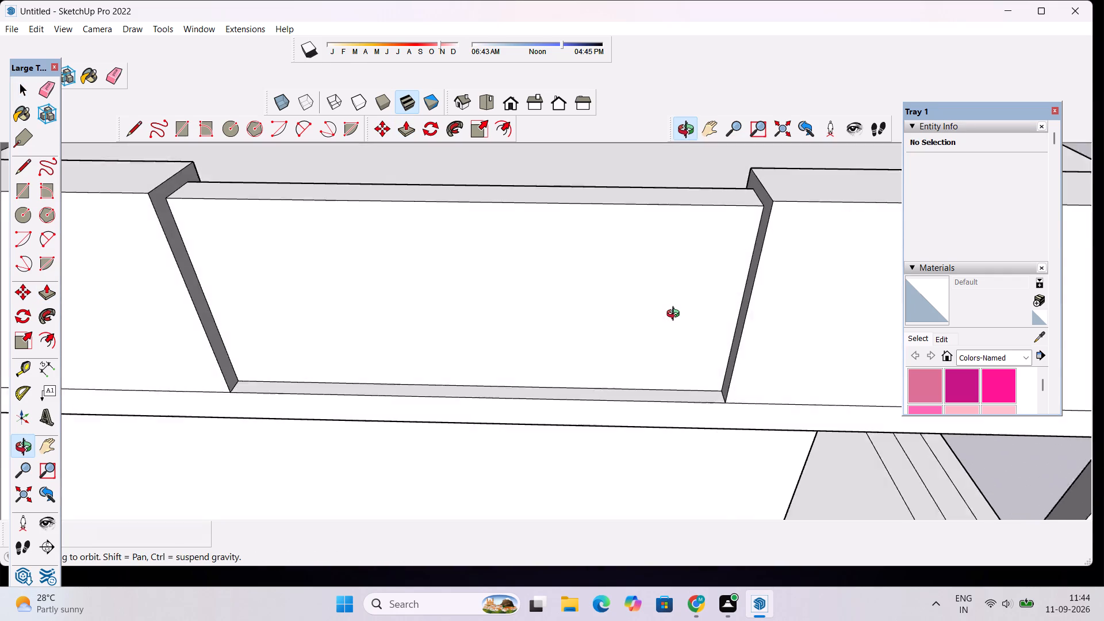
{"action": "left_click_drag", "start_coordinate": [676, 315], "coordinate": [676, 314]}
{"action": "scroll", "coordinate": [676, 313], "scroll_direction": "down", "scroll_amount": 20}
{"action": "scroll", "coordinate": [676, 313], "scroll_direction": "down", "scroll_amount": 2}
{"action": "left_click_drag", "start_coordinate": [807, 378], "coordinate": [540, 286]}
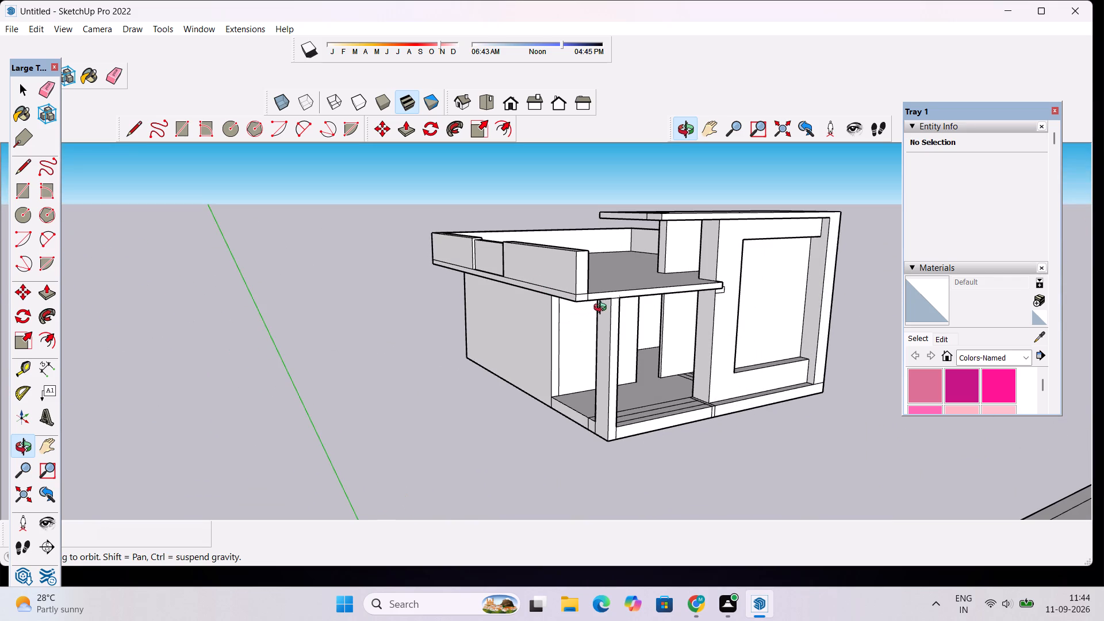
{"action": "scroll", "coordinate": [609, 295], "scroll_direction": "down", "scroll_amount": 2}
{"action": "left_click_drag", "start_coordinate": [636, 286], "coordinate": [584, 361]}
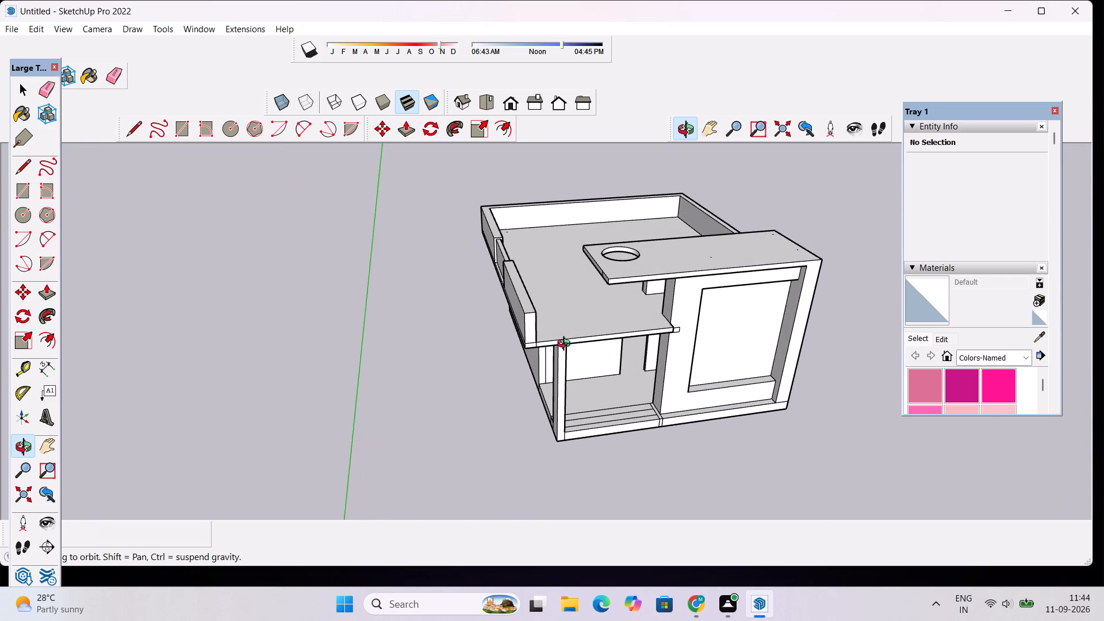
{"action": "scroll", "coordinate": [563, 342], "scroll_direction": "up", "scroll_amount": 5}
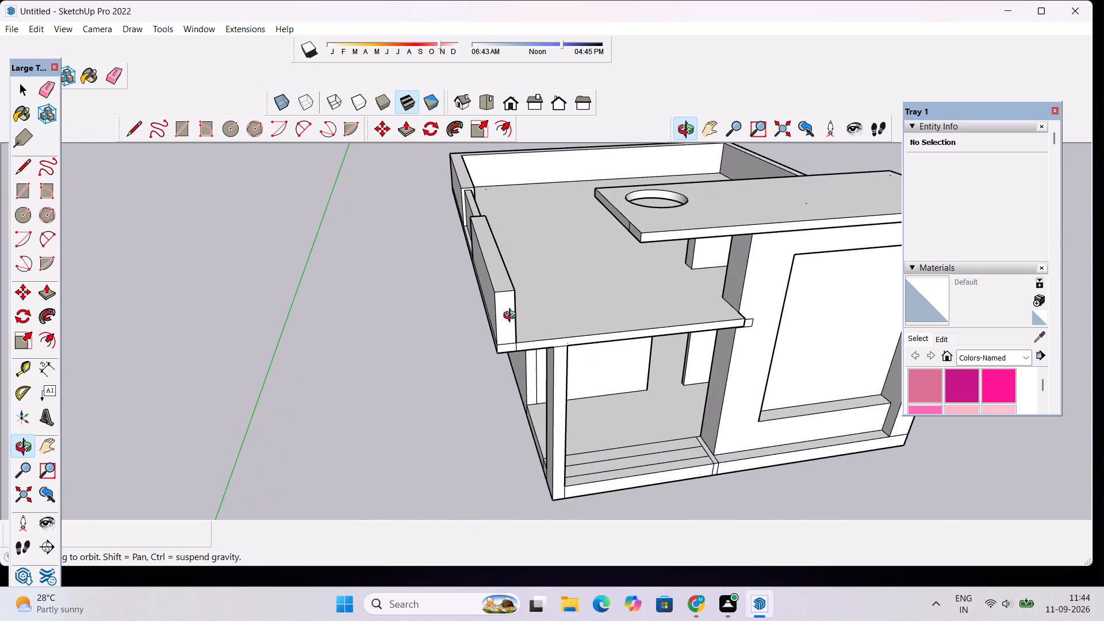
{"action": "scroll", "coordinate": [512, 317], "scroll_direction": "up", "scroll_amount": 5}
{"action": "scroll", "coordinate": [485, 342], "scroll_direction": "down", "scroll_amount": 4}
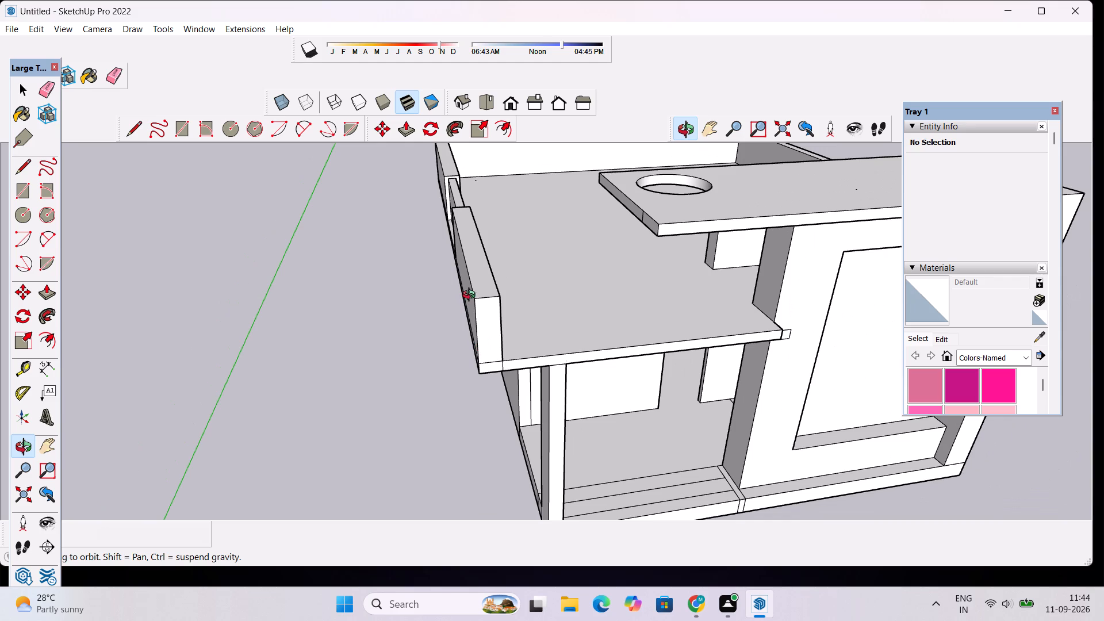
{"action": "left_click_drag", "start_coordinate": [617, 352], "coordinate": [544, 355]}
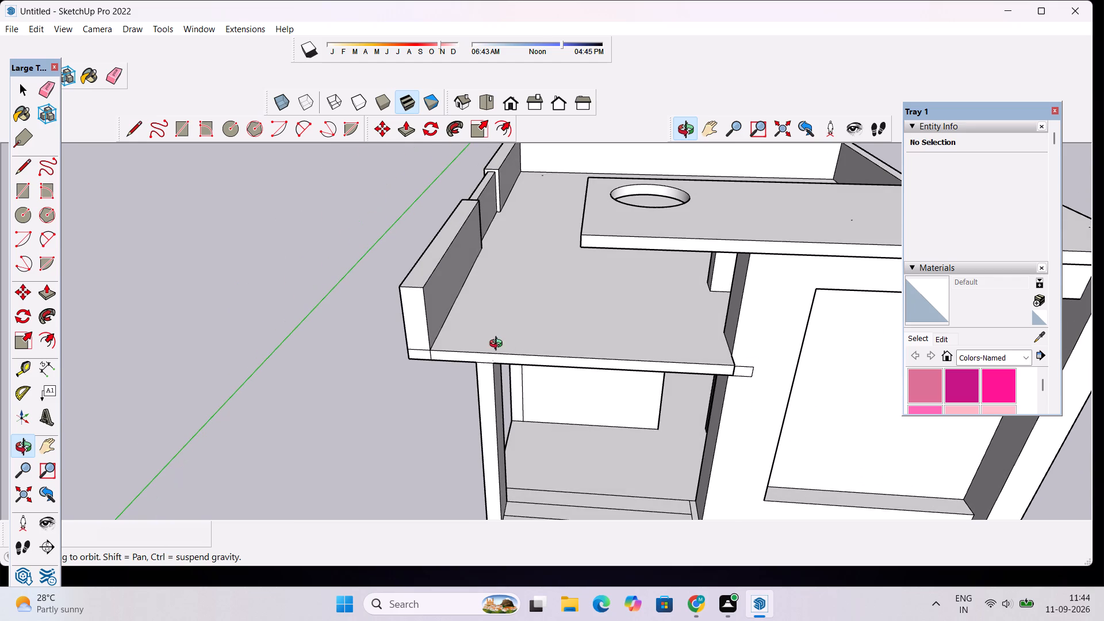
{"action": "scroll", "coordinate": [499, 345], "scroll_direction": "down", "scroll_amount": 2}
{"action": "left_click_drag", "start_coordinate": [512, 340], "coordinate": [507, 396]}
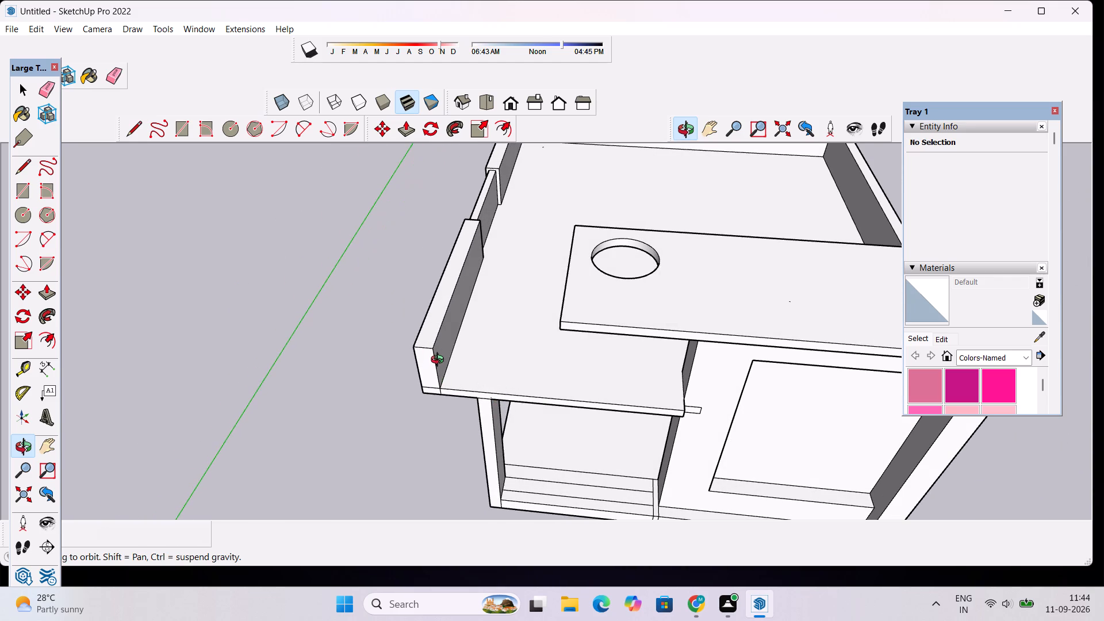
{"action": "scroll", "coordinate": [439, 364], "scroll_direction": "up", "scroll_amount": 3}
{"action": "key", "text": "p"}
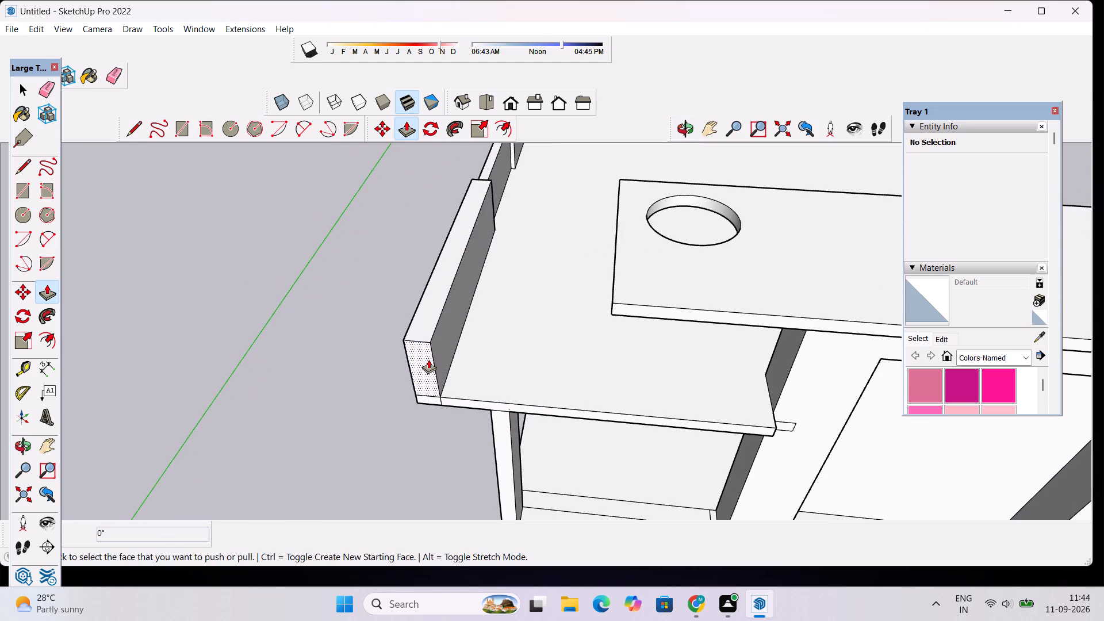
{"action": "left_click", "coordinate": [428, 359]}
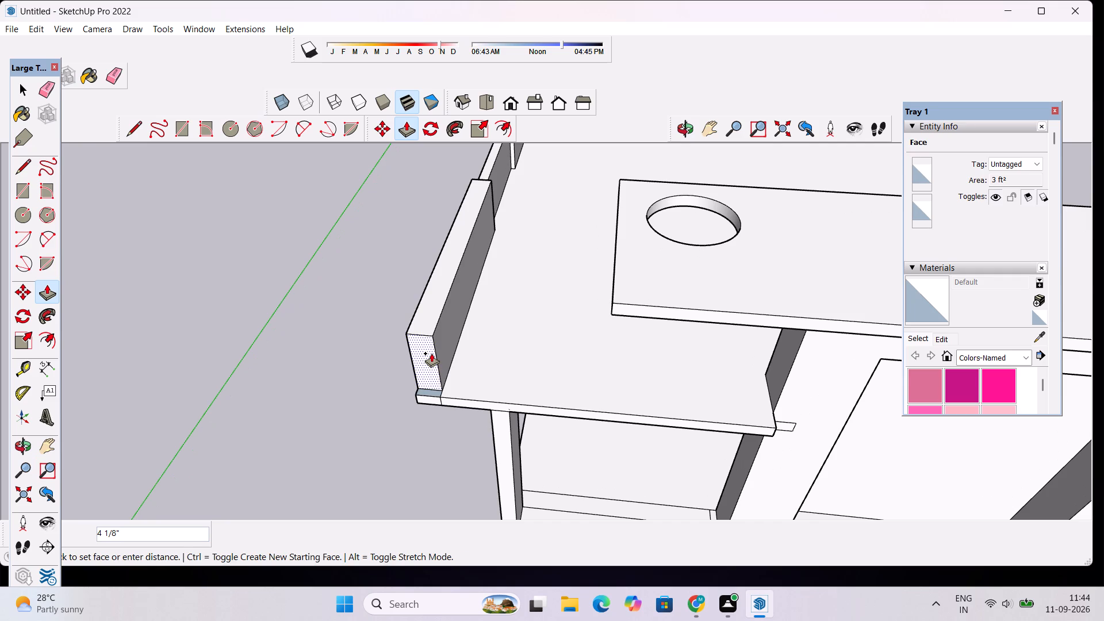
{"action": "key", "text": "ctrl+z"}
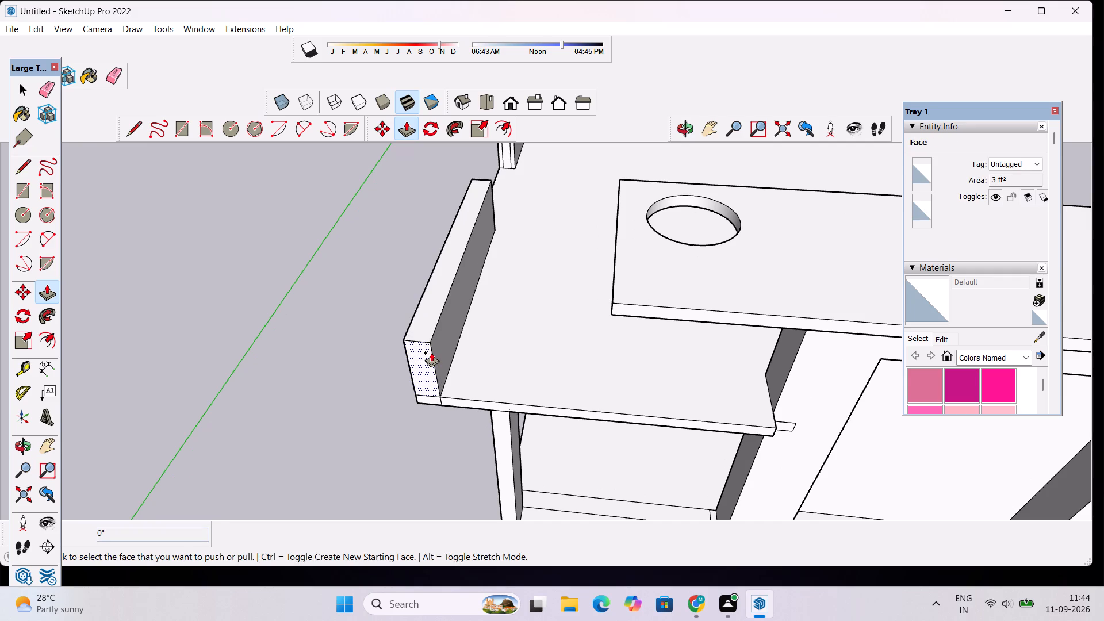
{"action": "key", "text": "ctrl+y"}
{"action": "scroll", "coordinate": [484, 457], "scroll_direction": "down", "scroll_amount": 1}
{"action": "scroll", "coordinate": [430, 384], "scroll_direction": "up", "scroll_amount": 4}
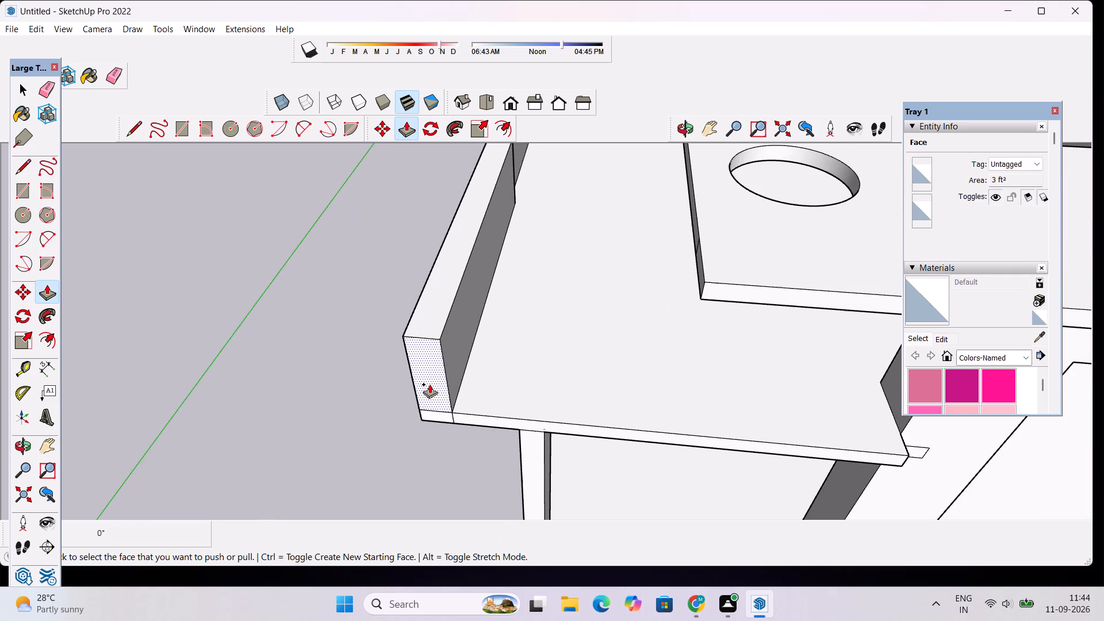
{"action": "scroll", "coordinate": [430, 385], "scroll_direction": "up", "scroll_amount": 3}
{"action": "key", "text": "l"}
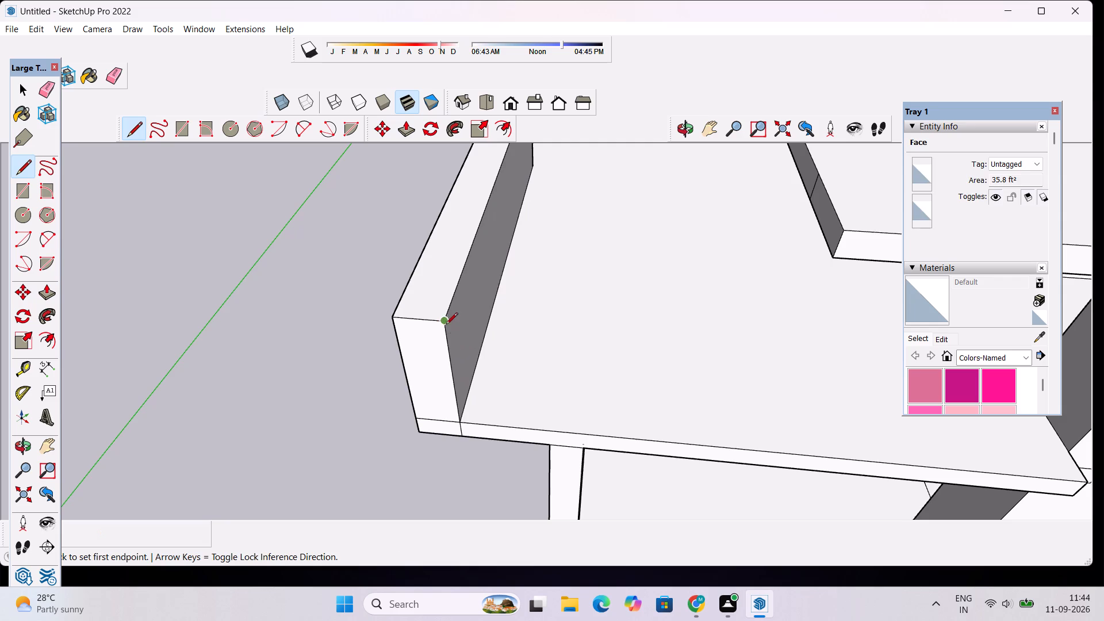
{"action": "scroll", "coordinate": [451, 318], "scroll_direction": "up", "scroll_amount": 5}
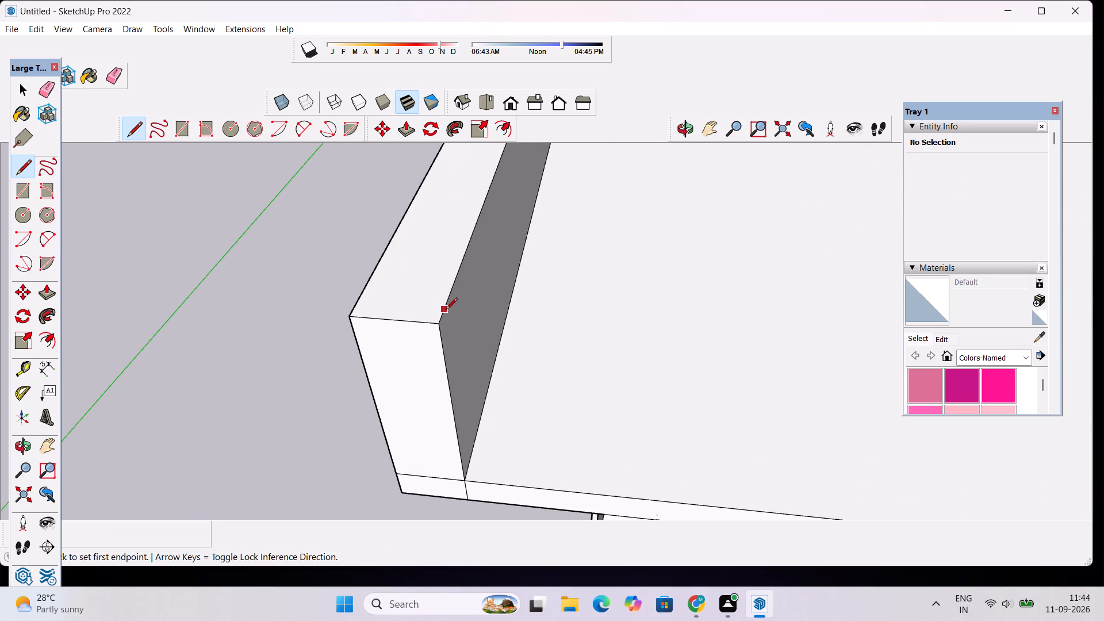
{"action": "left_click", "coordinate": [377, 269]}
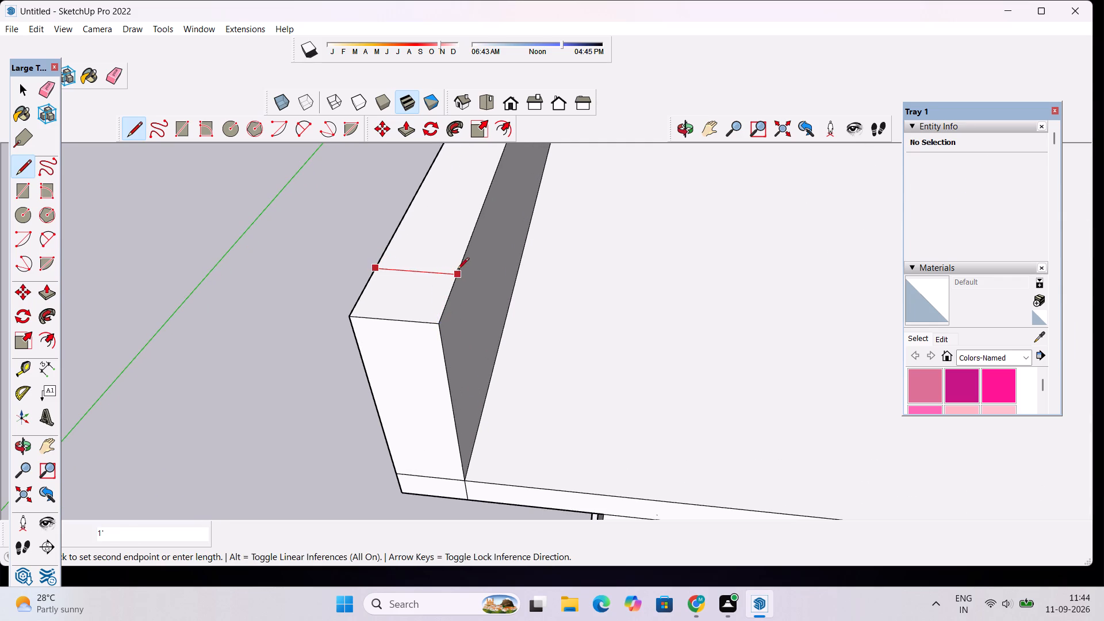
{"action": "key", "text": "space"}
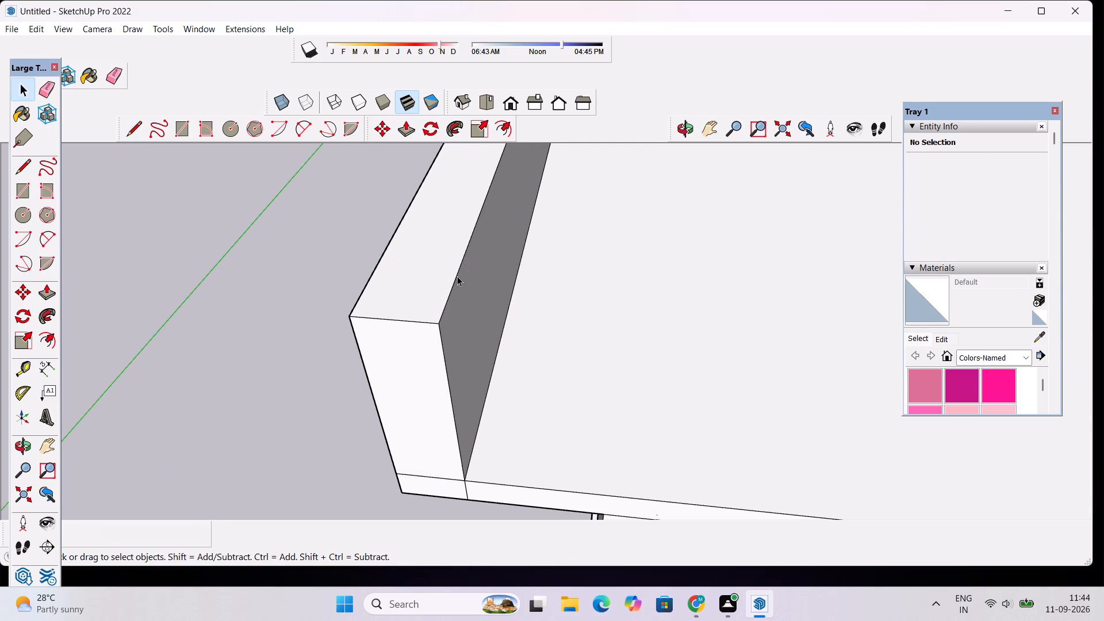
Draw a 1' line from the top inner corner of the parapet's porch-side end along its inner top edge.
{"action": "key", "text": "l"}
{"action": "left_click", "coordinate": [436, 324]}
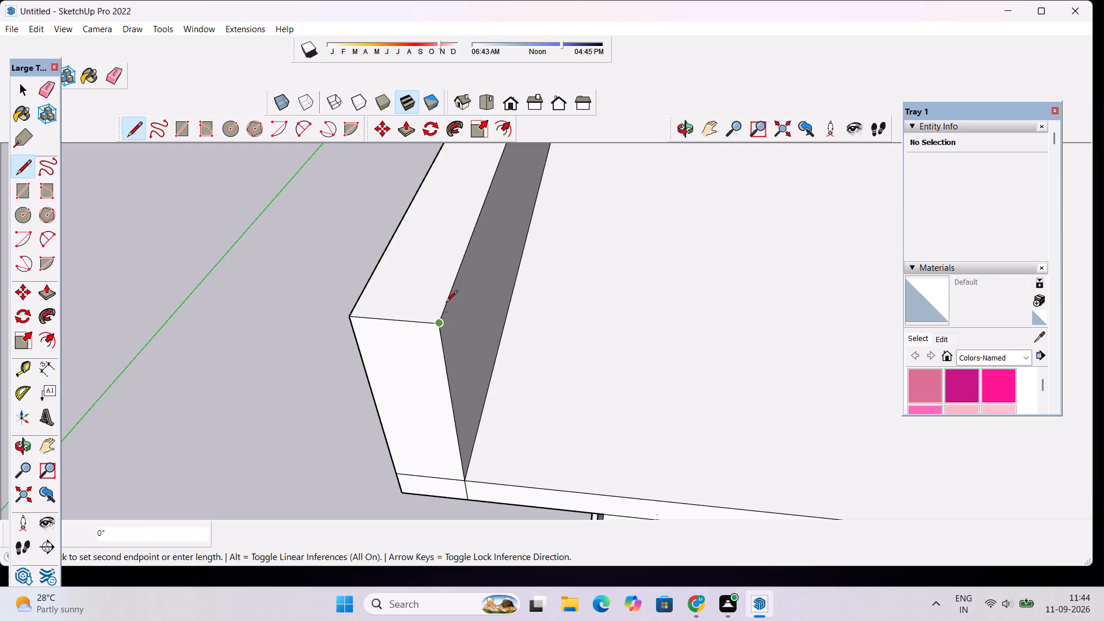
{"action": "key", "text": "1"}
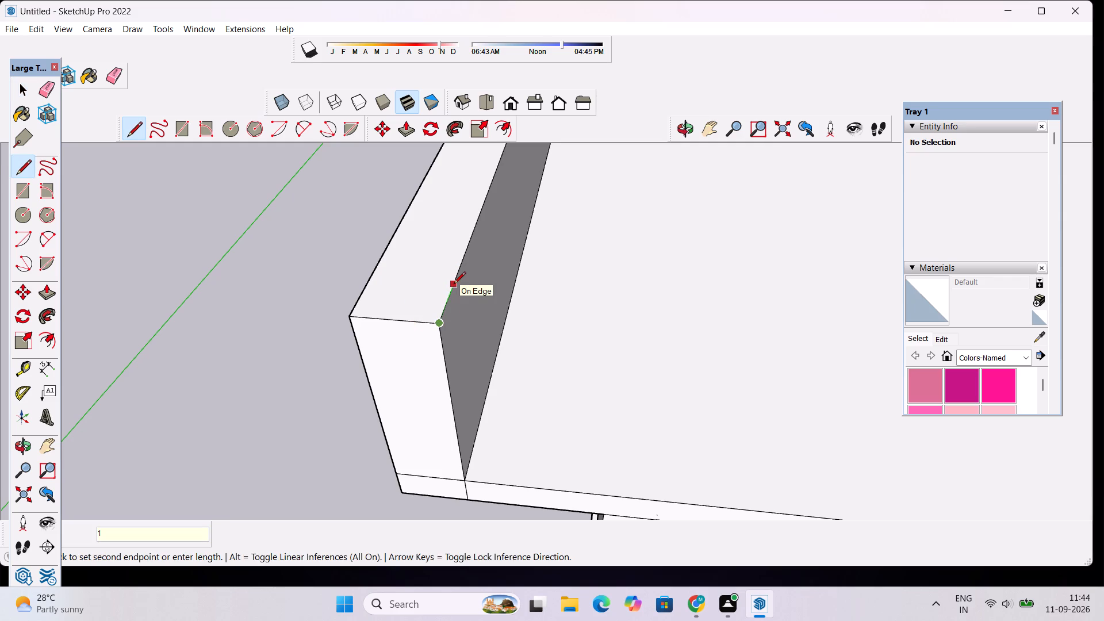
{"action": "key", "text": "apostrophe"}
{"action": "key", "text": "BackSpace"}
{"action": "key", "text": "semicolon"}
{"action": "key", "text": "BackSpace"}
{"action": "key", "text": "apostrophe"}
{"action": "key", "text": "Return"}
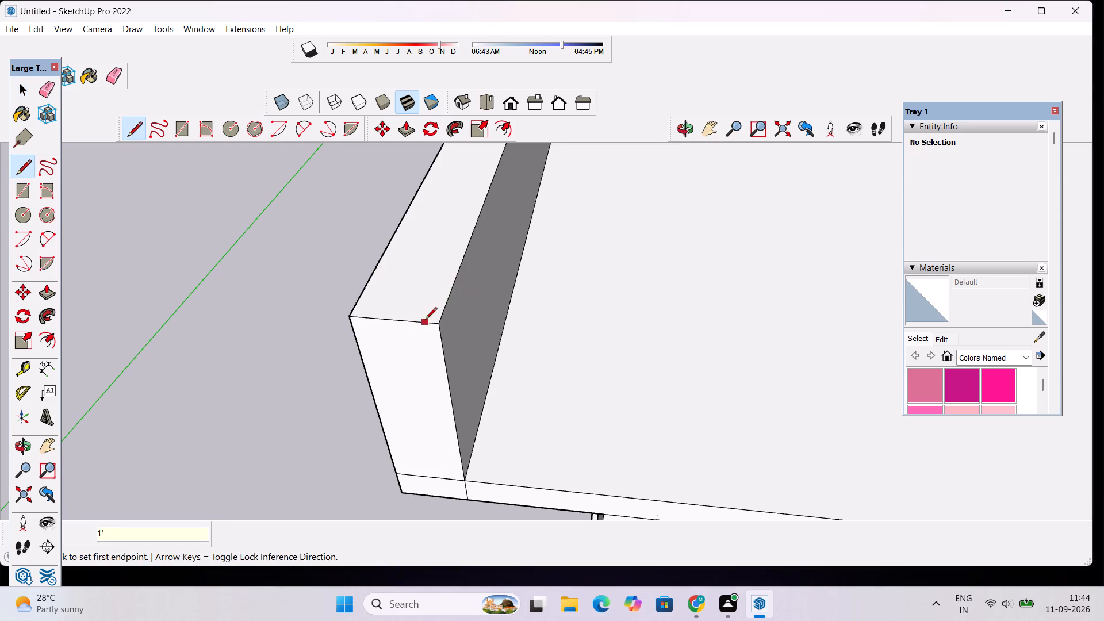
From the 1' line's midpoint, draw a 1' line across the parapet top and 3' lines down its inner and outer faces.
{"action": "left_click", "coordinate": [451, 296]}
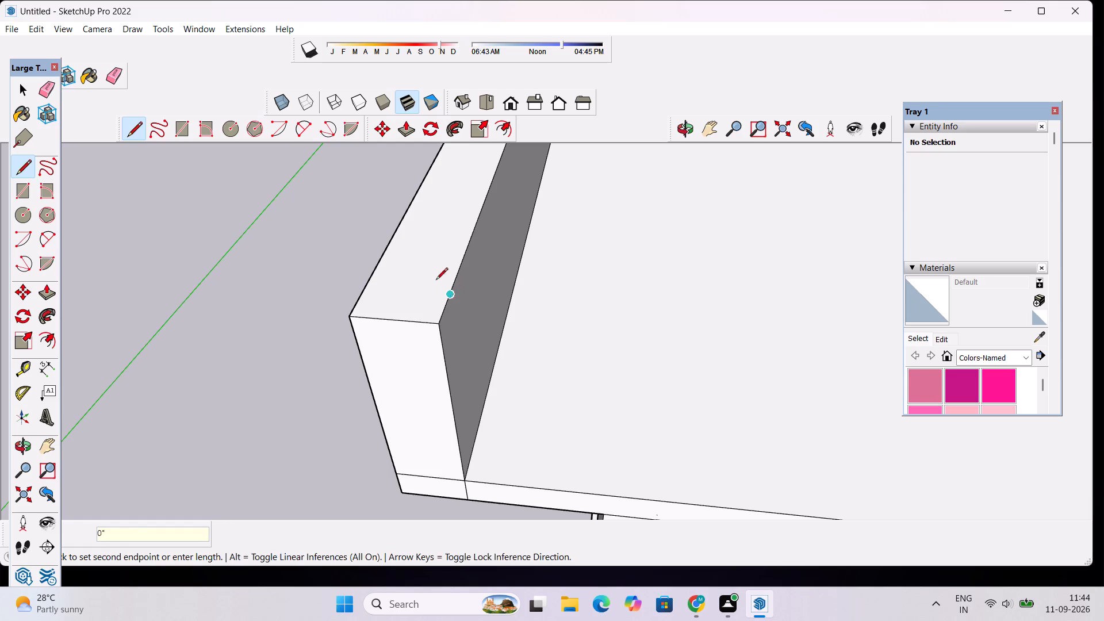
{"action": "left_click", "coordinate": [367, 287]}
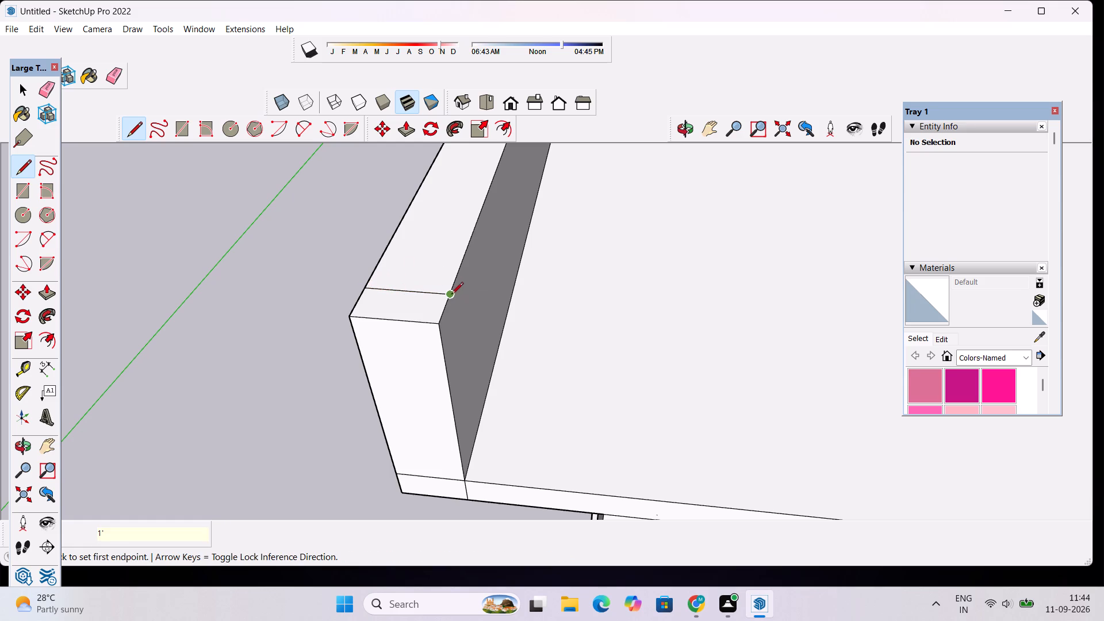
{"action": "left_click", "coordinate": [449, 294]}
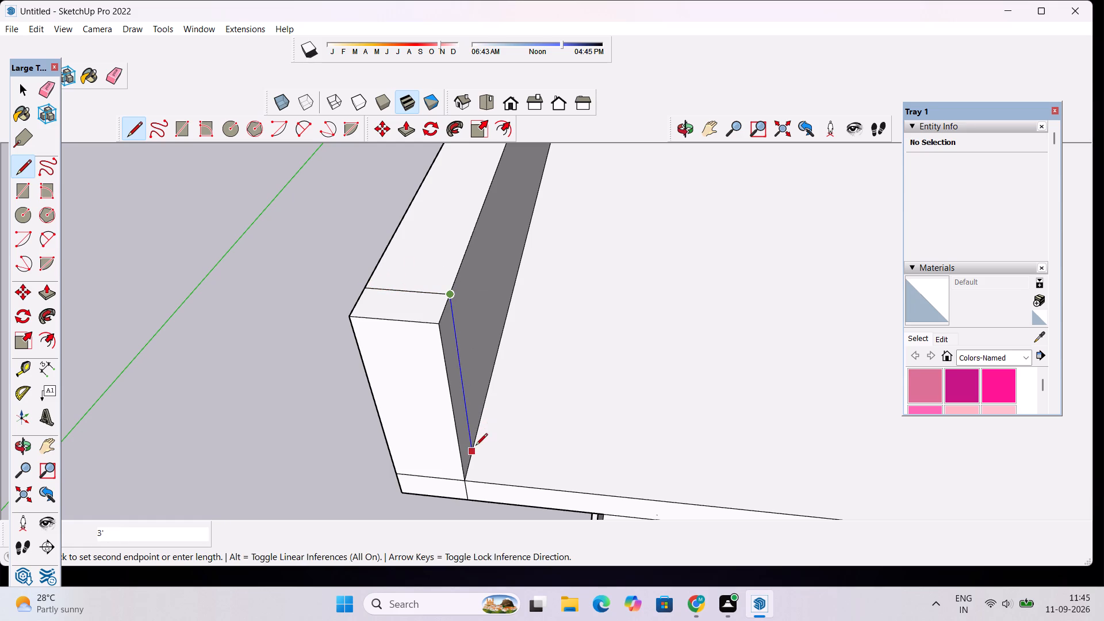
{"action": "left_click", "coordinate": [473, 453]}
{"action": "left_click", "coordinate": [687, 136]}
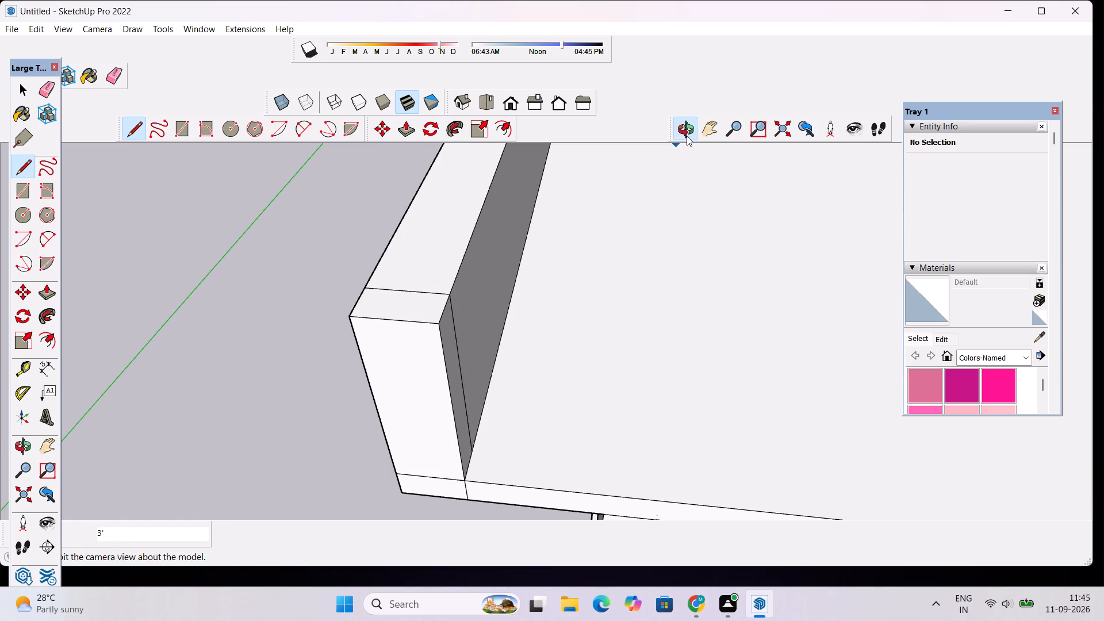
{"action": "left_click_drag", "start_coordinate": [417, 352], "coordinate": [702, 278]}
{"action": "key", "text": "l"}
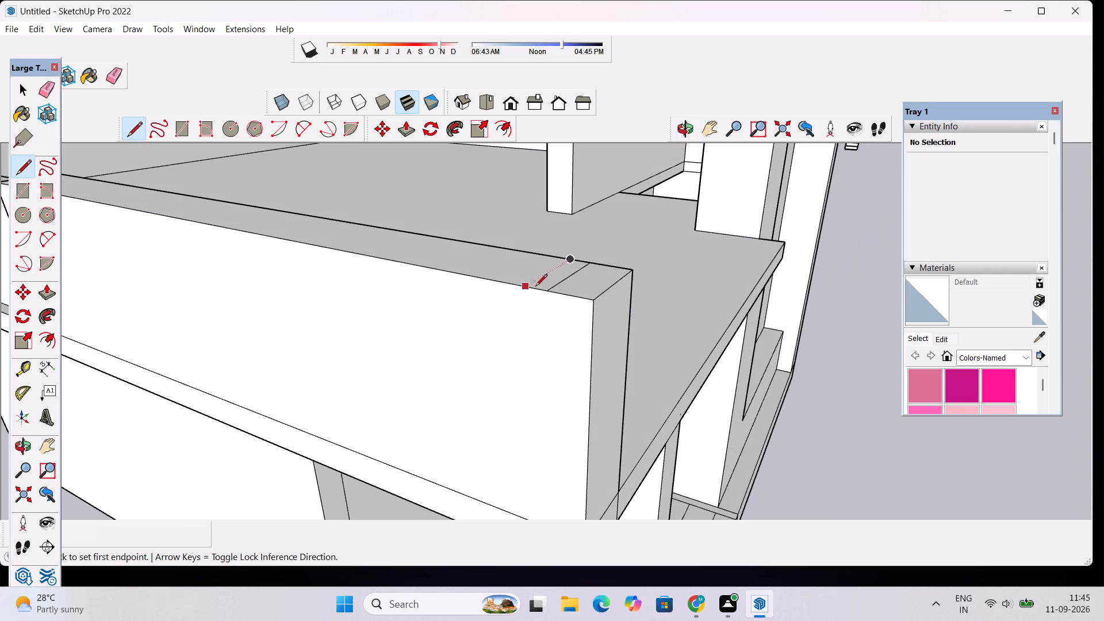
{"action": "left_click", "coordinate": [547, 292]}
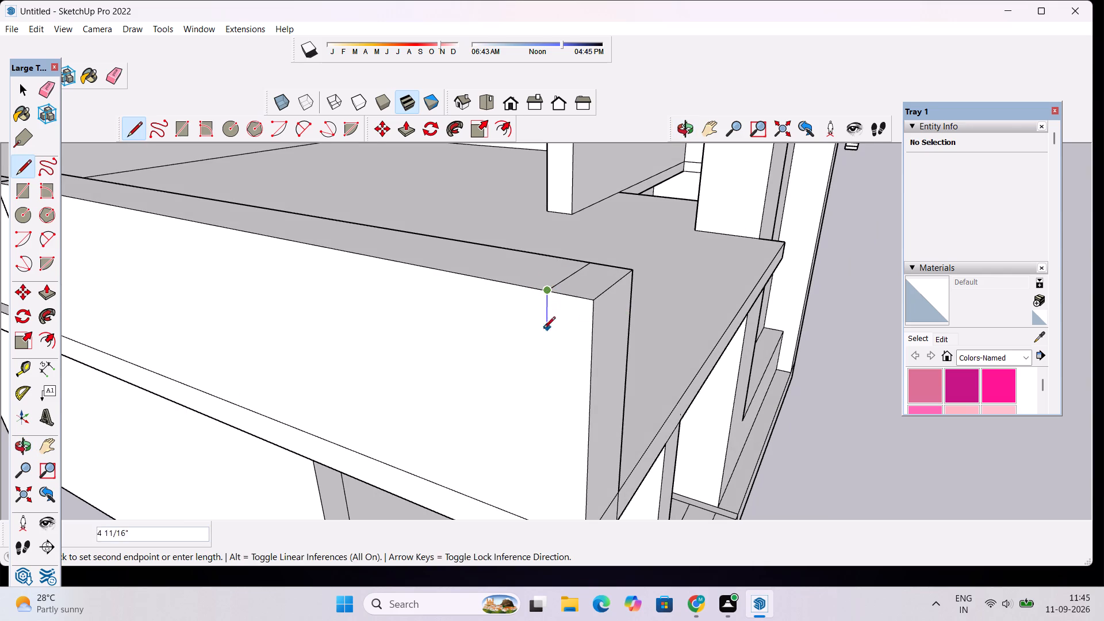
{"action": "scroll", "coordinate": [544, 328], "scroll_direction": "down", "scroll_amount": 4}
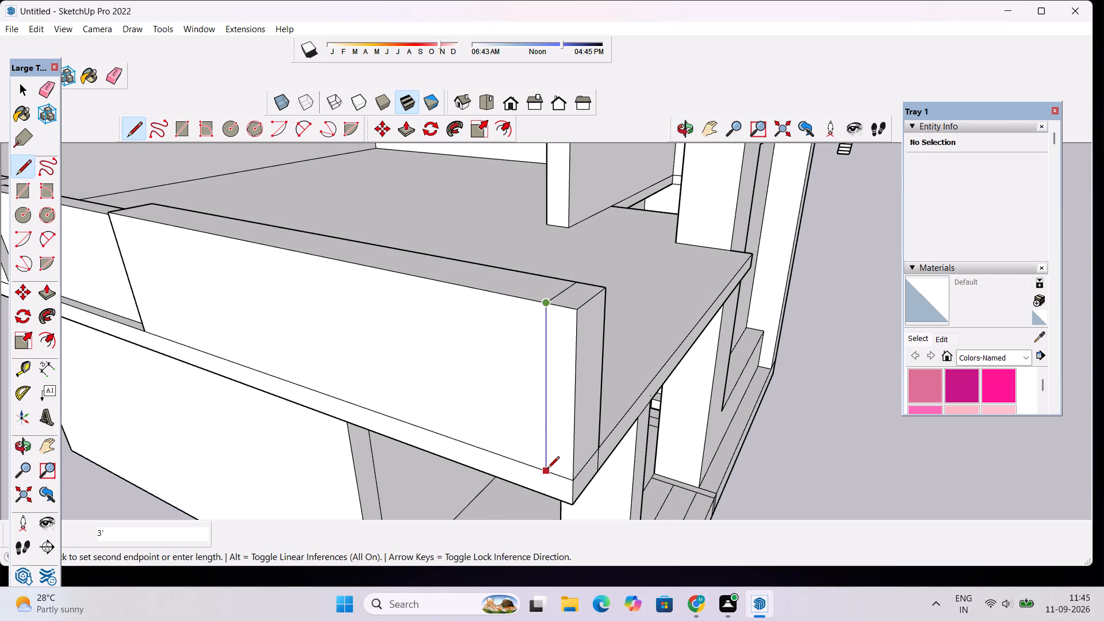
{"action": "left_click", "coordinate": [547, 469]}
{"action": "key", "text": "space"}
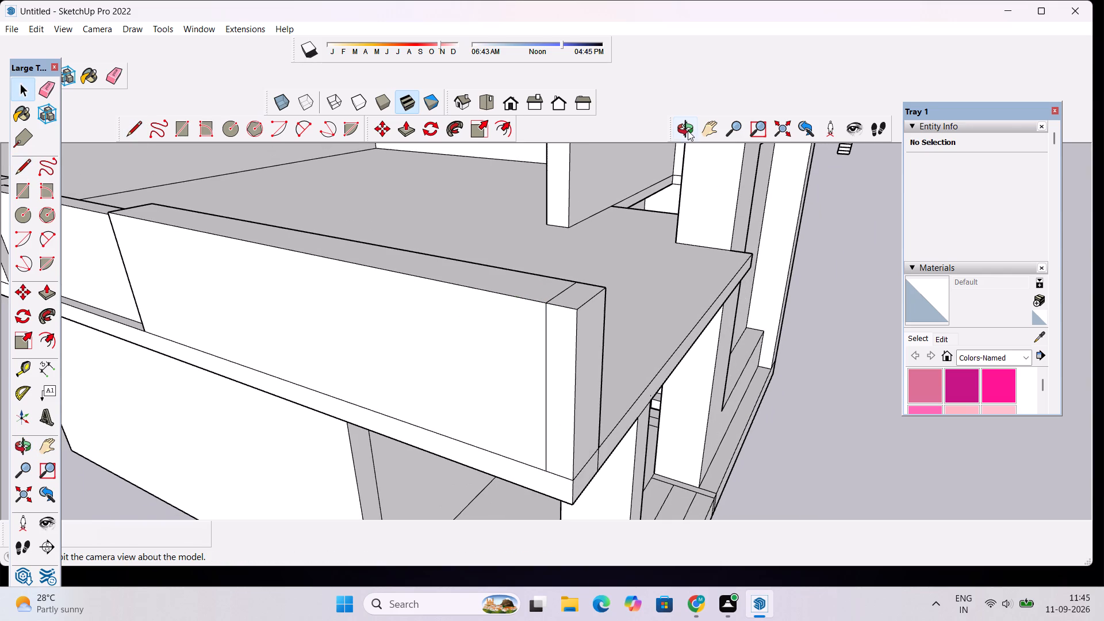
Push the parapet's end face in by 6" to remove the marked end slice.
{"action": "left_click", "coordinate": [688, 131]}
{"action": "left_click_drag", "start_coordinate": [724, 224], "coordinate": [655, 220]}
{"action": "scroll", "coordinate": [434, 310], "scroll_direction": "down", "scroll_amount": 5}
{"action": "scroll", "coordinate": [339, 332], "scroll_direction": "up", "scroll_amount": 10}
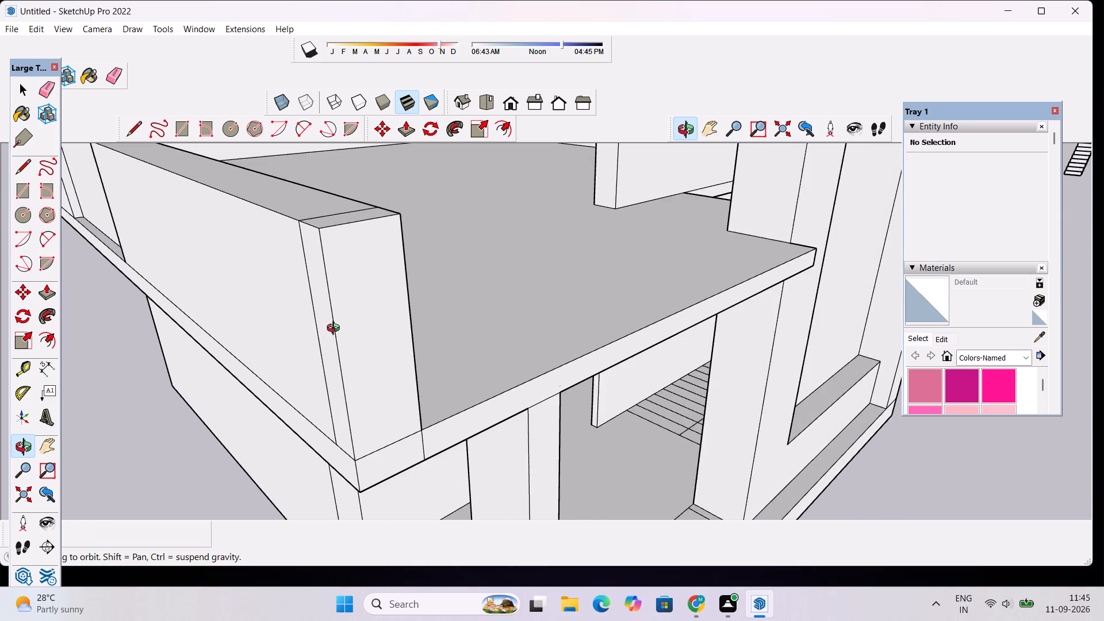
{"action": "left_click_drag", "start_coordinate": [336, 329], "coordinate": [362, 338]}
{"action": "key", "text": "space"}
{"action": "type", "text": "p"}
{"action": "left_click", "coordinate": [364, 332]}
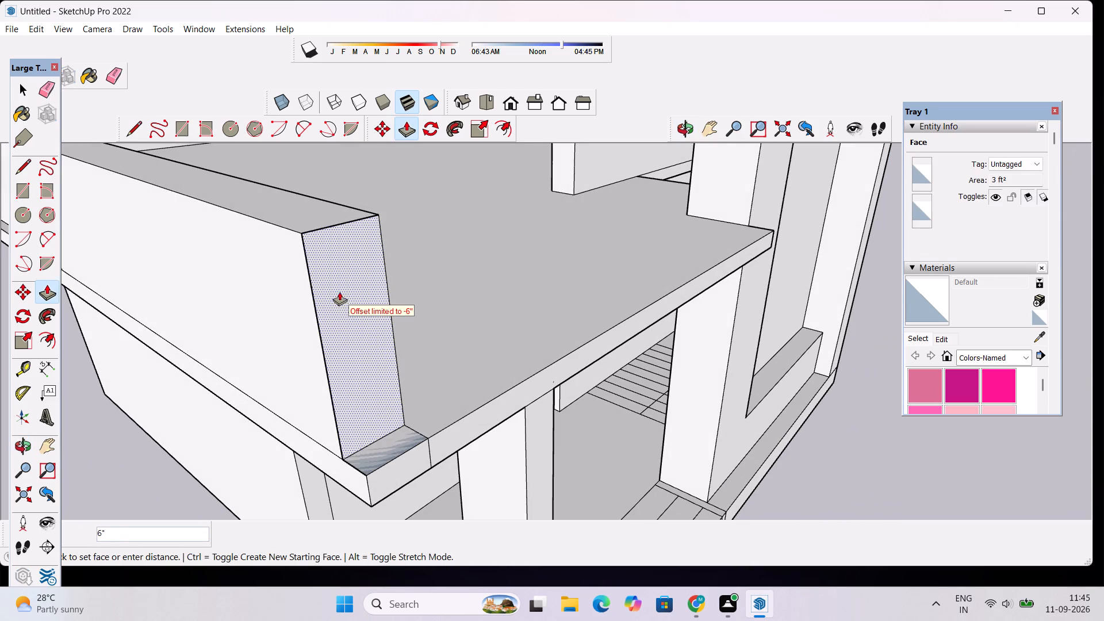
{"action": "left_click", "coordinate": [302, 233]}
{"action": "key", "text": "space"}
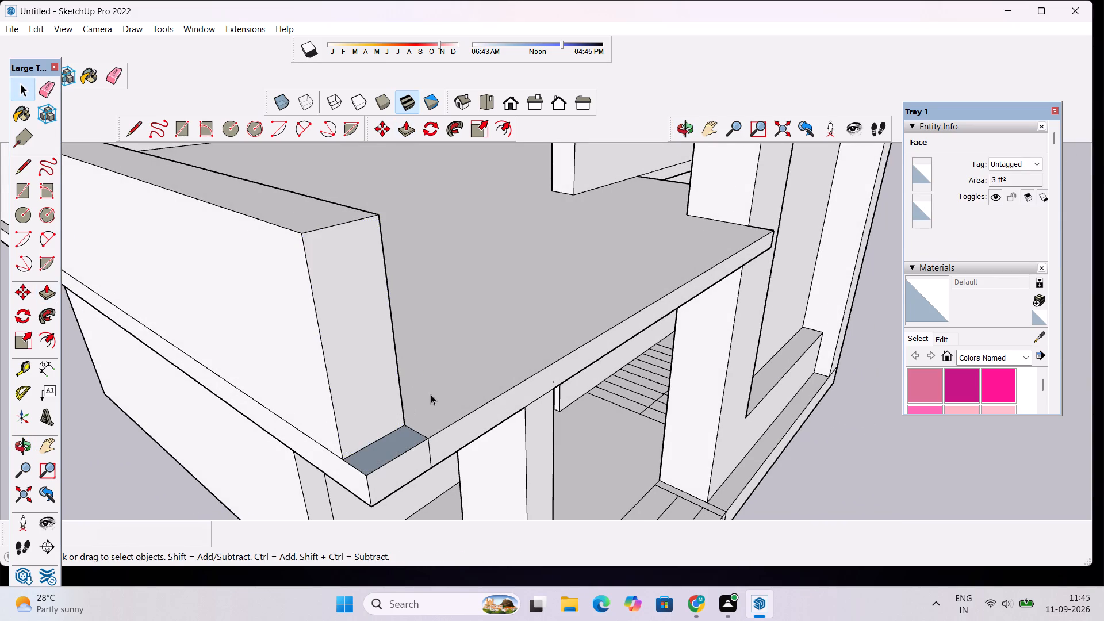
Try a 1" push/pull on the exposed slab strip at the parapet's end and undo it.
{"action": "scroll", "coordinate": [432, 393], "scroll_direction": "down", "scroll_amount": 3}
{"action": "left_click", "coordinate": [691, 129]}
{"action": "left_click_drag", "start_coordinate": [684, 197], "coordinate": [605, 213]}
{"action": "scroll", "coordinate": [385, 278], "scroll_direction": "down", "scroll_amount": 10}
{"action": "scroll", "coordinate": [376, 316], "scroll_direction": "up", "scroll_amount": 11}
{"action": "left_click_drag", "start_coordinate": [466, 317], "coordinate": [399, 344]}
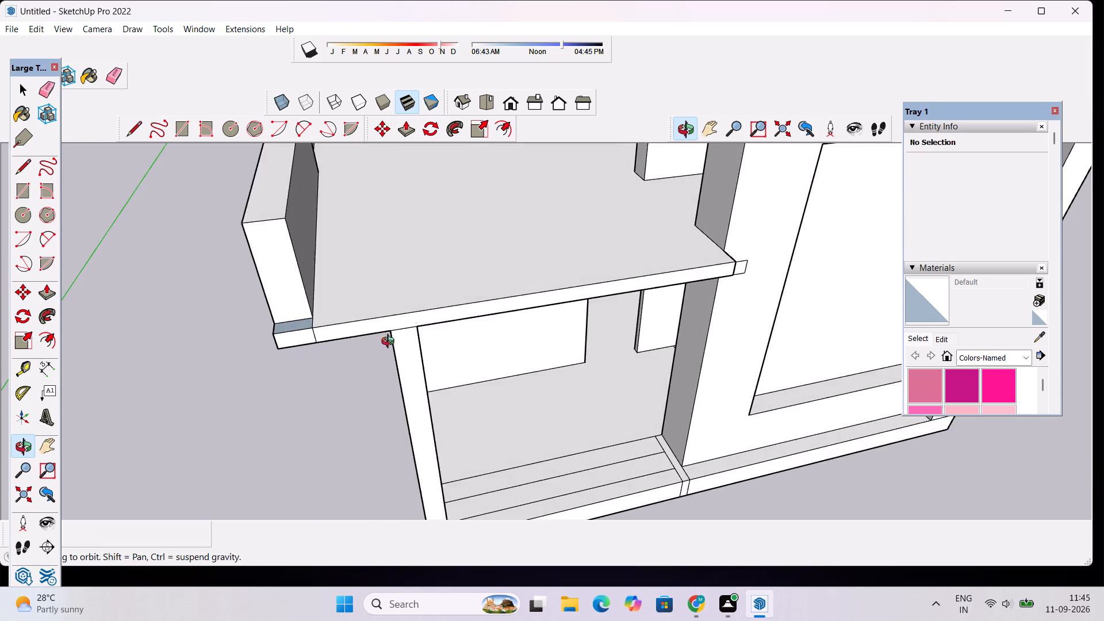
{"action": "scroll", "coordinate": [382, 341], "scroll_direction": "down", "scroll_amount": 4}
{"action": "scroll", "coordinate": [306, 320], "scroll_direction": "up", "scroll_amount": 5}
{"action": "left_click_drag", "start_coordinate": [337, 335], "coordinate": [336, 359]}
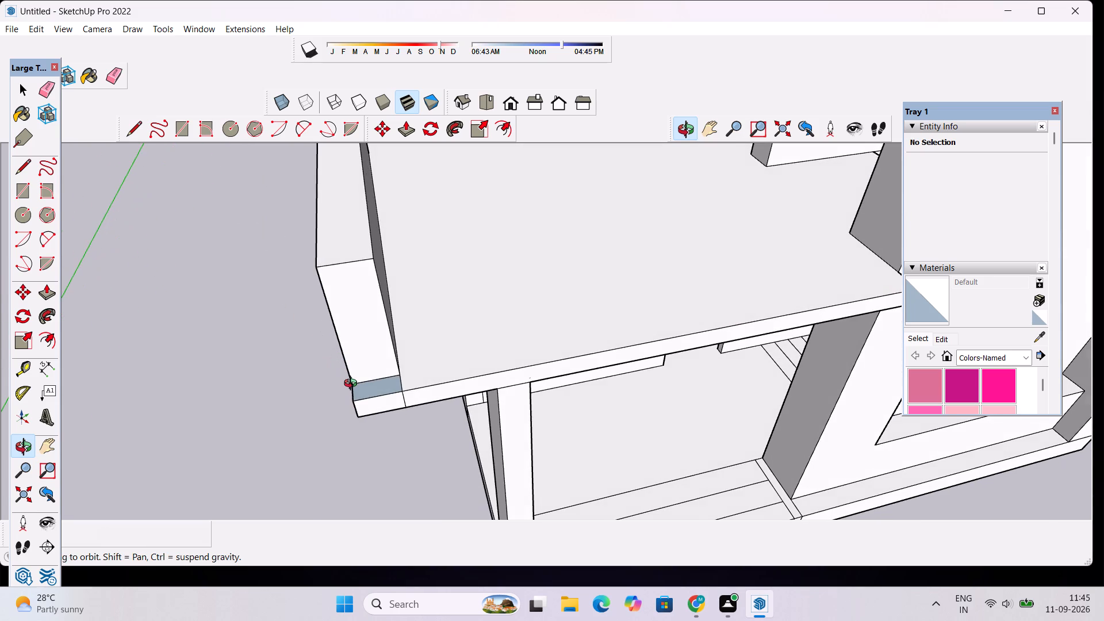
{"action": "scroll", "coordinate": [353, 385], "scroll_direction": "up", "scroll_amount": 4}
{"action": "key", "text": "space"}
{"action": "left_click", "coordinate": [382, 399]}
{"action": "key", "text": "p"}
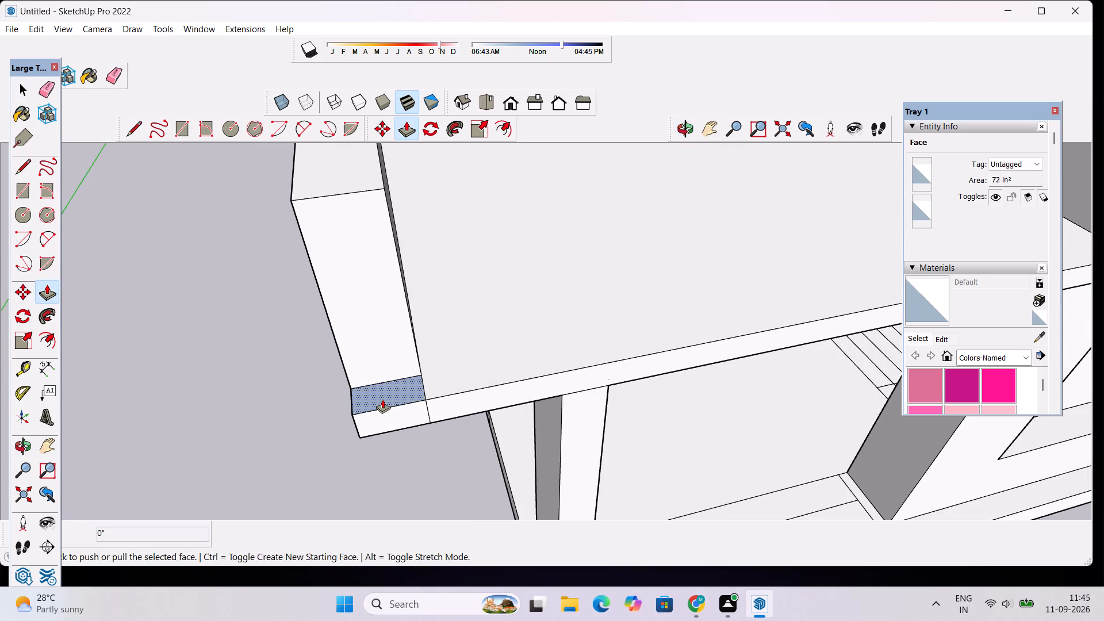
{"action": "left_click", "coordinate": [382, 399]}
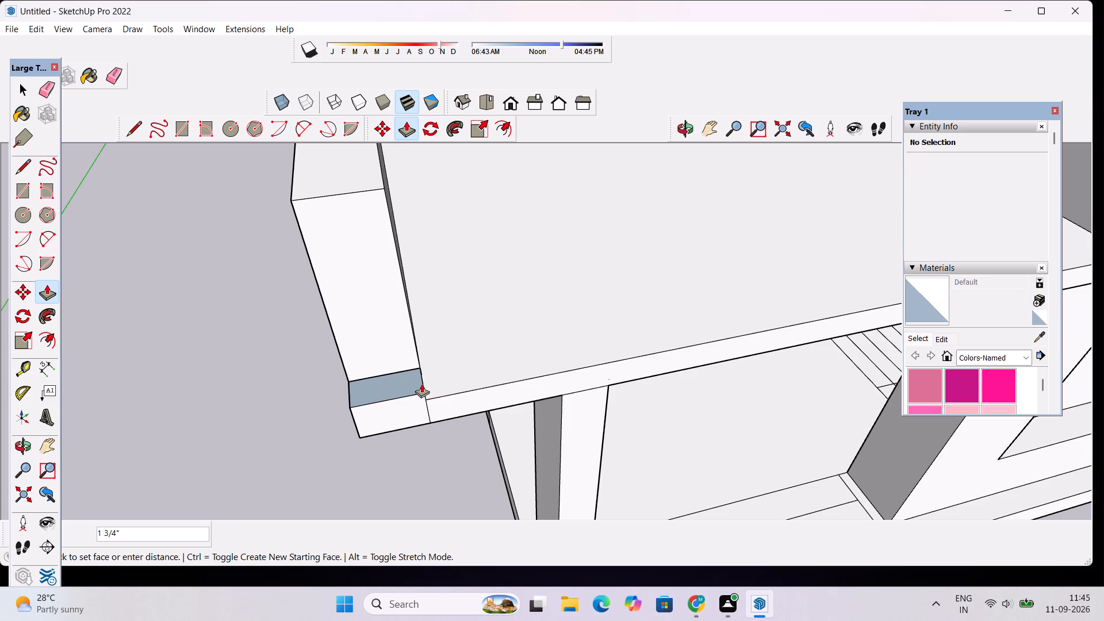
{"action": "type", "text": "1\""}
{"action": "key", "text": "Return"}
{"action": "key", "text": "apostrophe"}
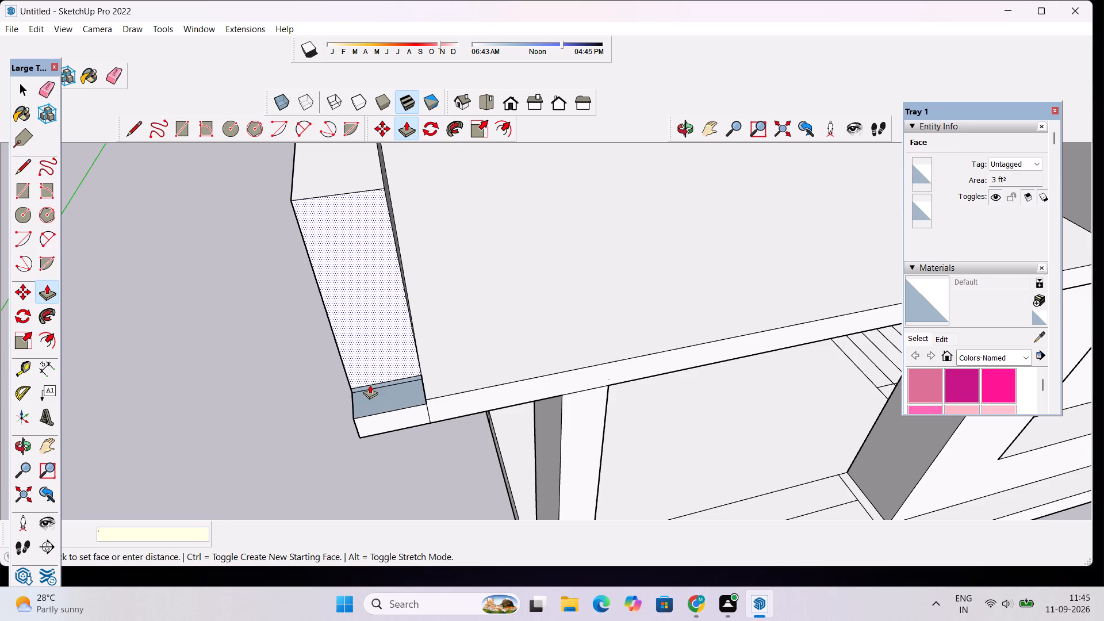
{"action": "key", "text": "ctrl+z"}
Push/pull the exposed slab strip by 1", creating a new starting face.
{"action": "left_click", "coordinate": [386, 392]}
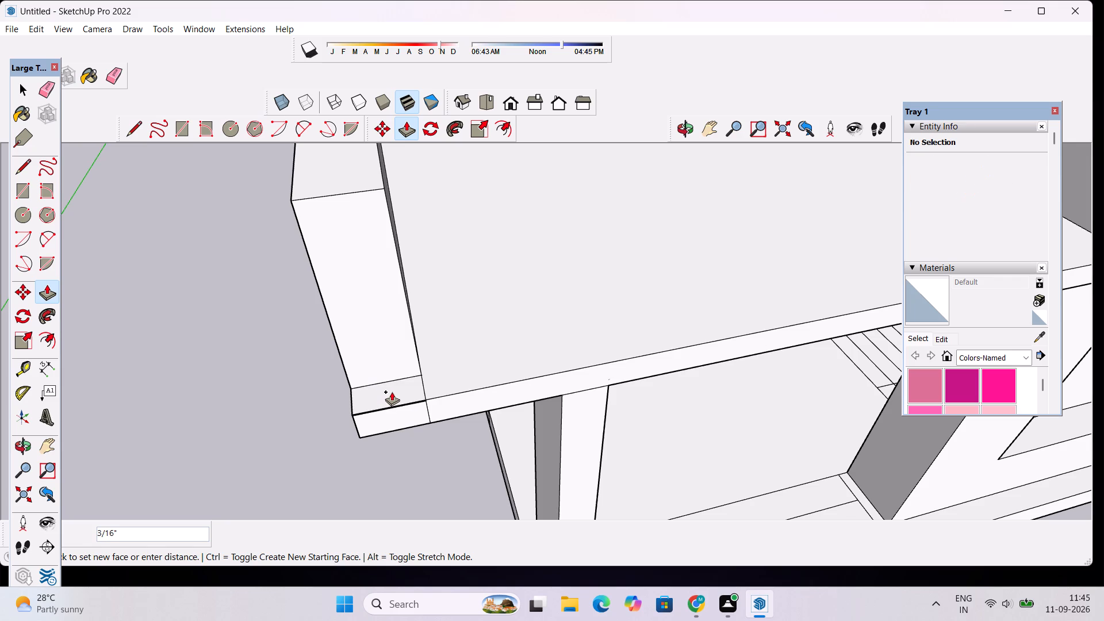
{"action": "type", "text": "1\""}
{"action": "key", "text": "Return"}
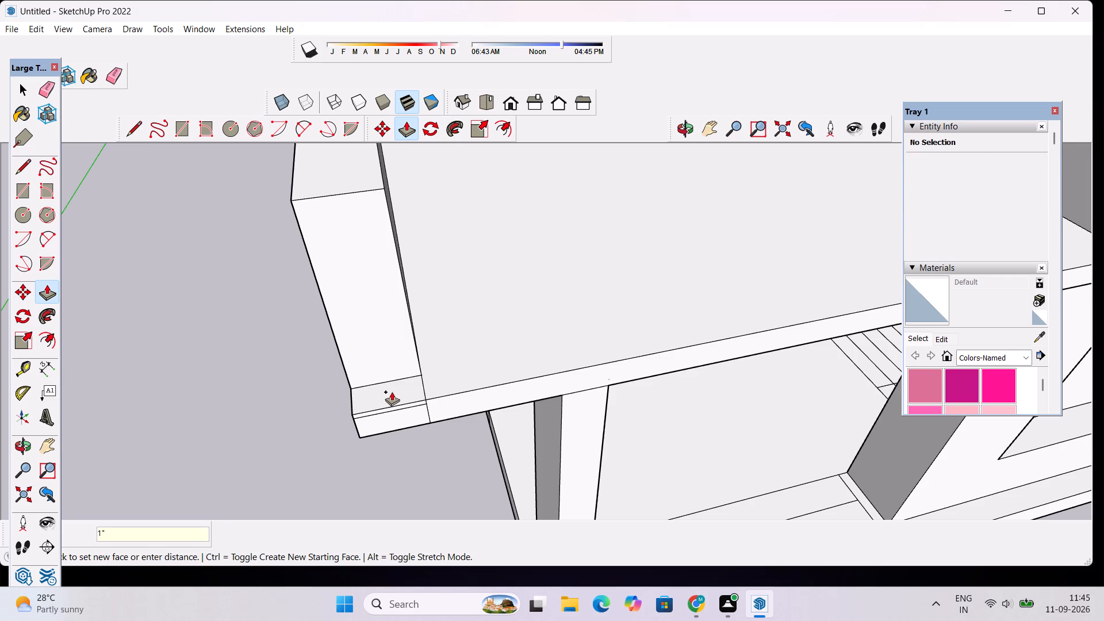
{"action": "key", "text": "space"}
Examine the cut-back parapet end and the slab strip from several angles.
{"action": "scroll", "coordinate": [405, 325], "scroll_direction": "down", "scroll_amount": 5}
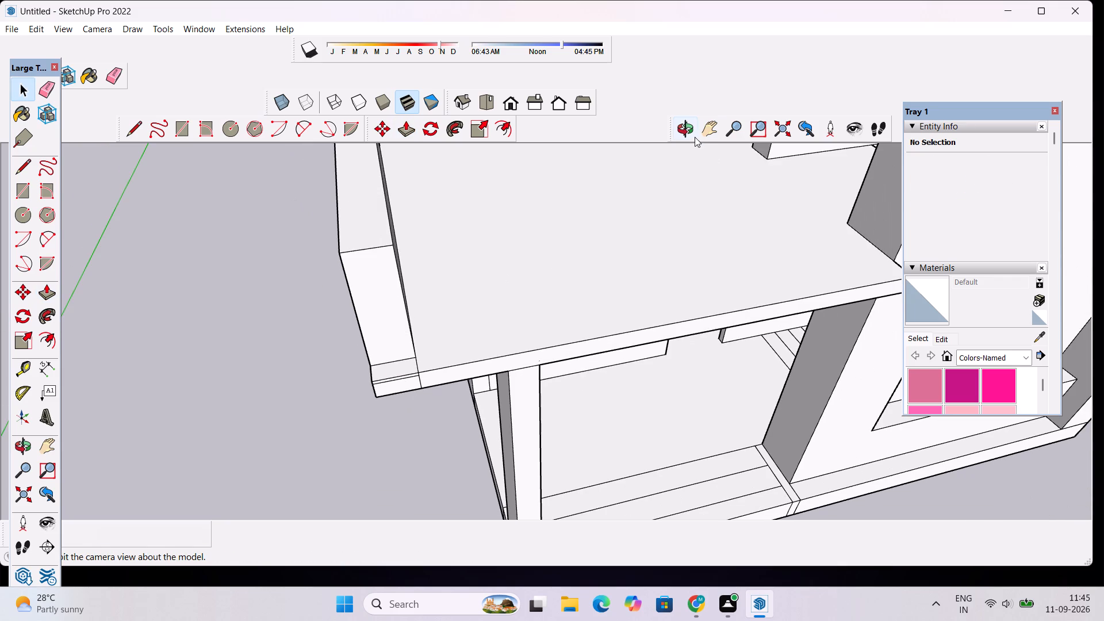
{"action": "left_click", "coordinate": [691, 133]}
{"action": "left_click_drag", "start_coordinate": [708, 312], "coordinate": [615, 316]}
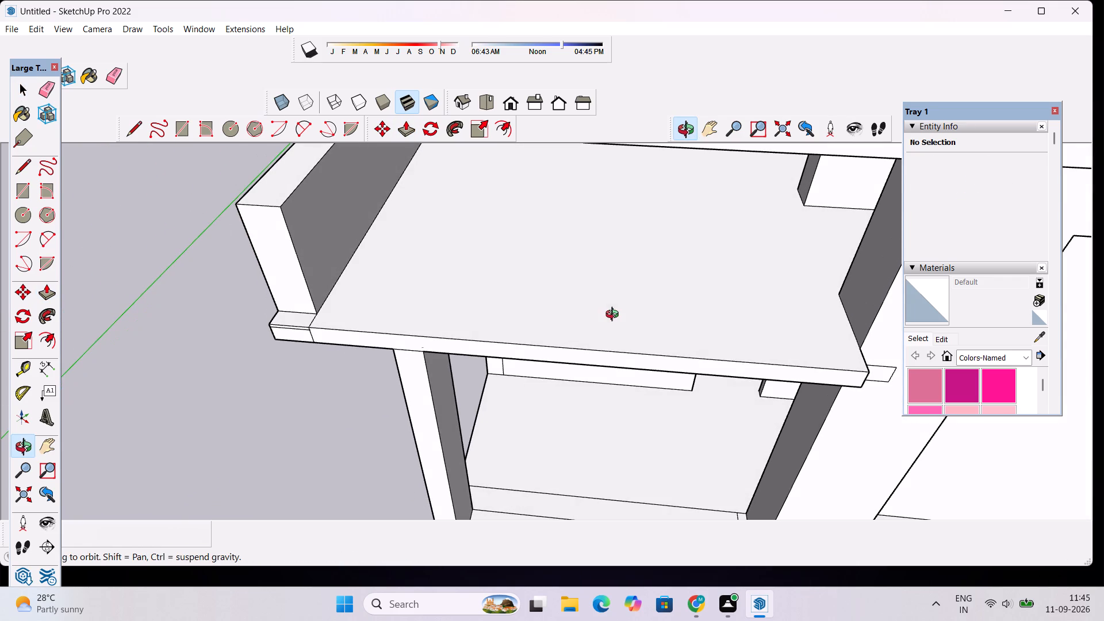
{"action": "scroll", "coordinate": [428, 281], "scroll_direction": "down", "scroll_amount": 4}
{"action": "scroll", "coordinate": [315, 301], "scroll_direction": "down", "scroll_amount": 3}
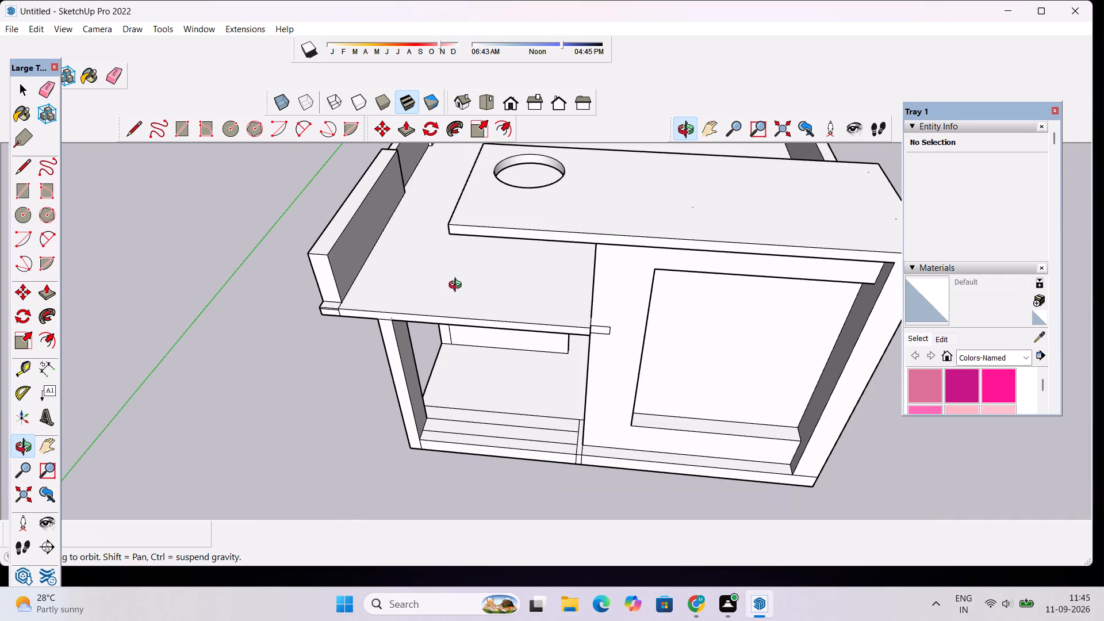
{"action": "scroll", "coordinate": [465, 294], "scroll_direction": "up", "scroll_amount": 3}
{"action": "scroll", "coordinate": [465, 294], "scroll_direction": "down", "scroll_amount": 5}
{"action": "scroll", "coordinate": [369, 328], "scroll_direction": "up", "scroll_amount": 4}
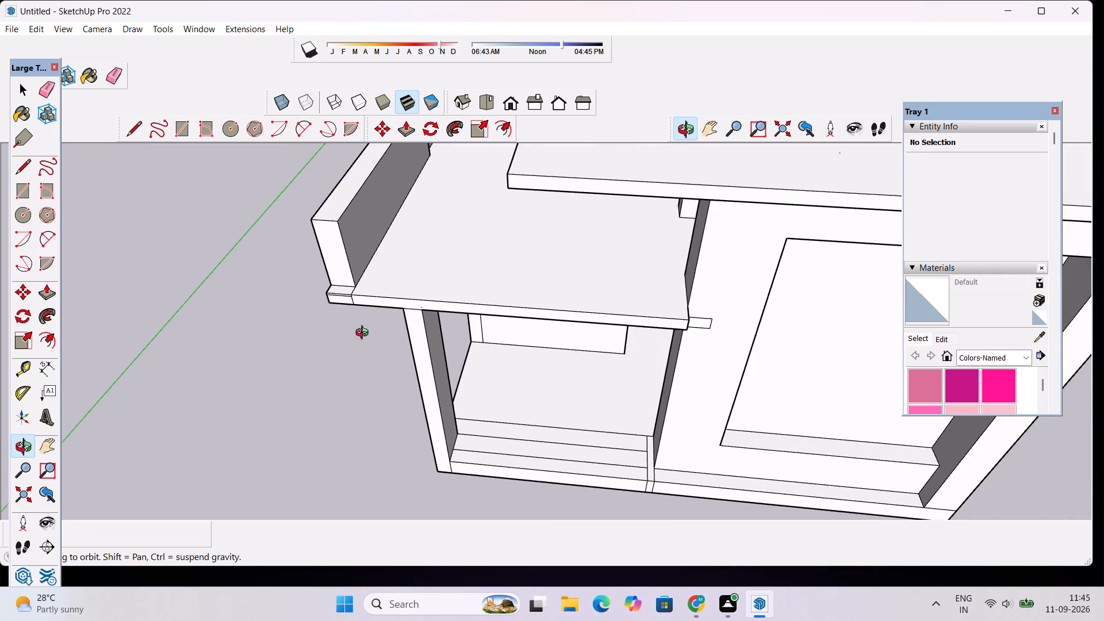
{"action": "left_click_drag", "start_coordinate": [365, 334], "coordinate": [408, 369]}
{"action": "scroll", "coordinate": [408, 354], "scroll_direction": "up", "scroll_amount": 3}
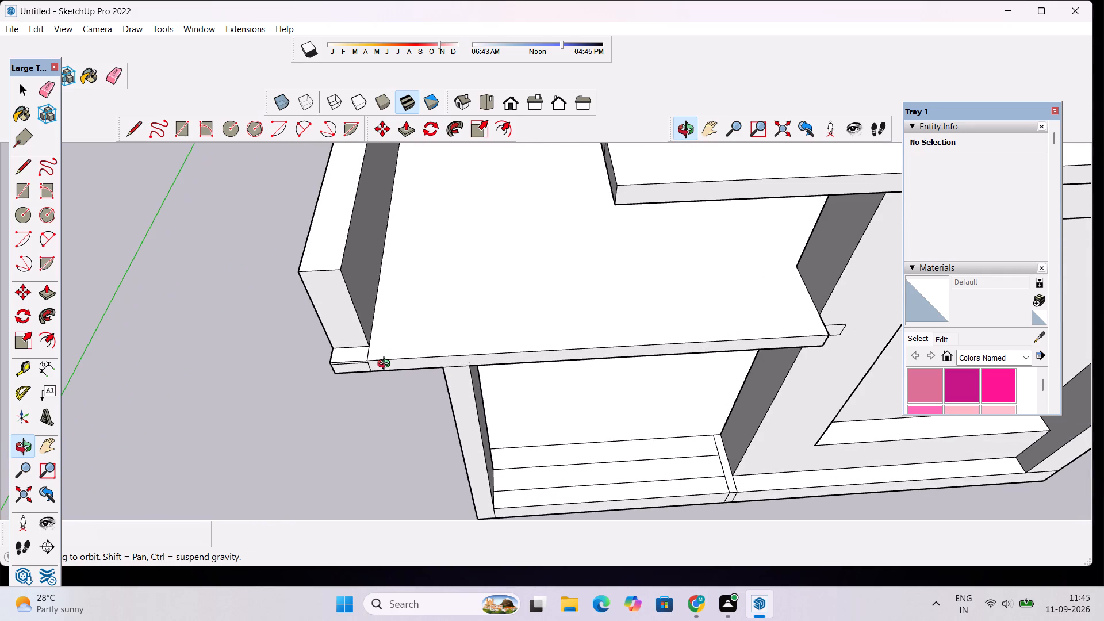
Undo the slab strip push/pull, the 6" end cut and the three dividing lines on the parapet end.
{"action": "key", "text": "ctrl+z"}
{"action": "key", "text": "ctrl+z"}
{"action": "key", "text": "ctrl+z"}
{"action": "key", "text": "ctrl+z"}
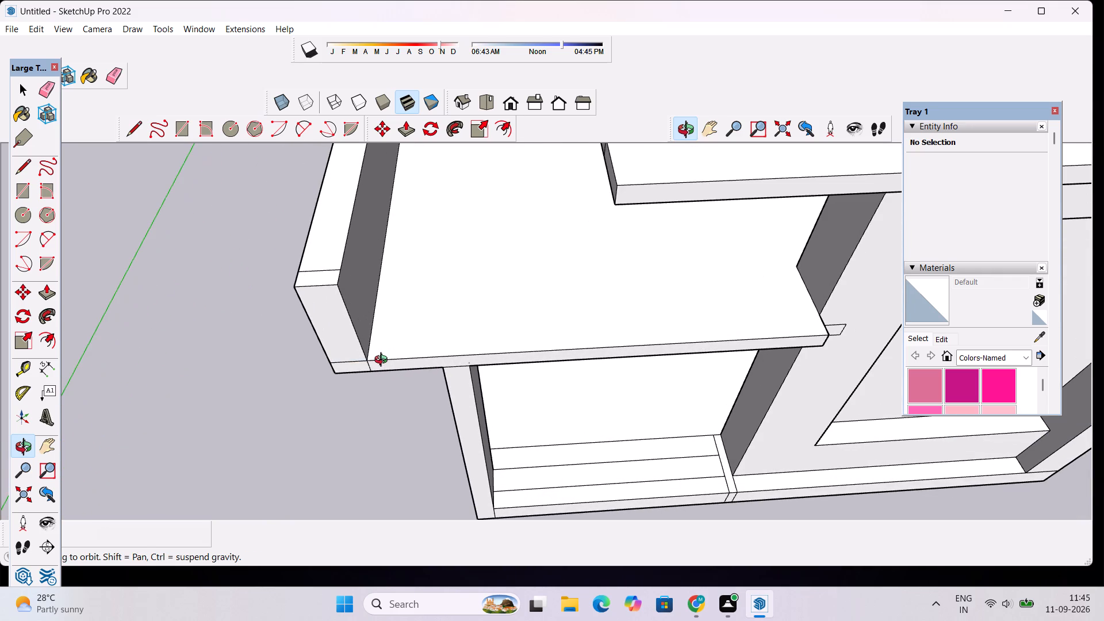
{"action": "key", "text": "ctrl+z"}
Retrace the 1' line on the parapet's inner top edge and draw a 3' line from its far endpoint down the inner face.
{"action": "scroll", "coordinate": [398, 343], "scroll_direction": "up", "scroll_amount": 2}
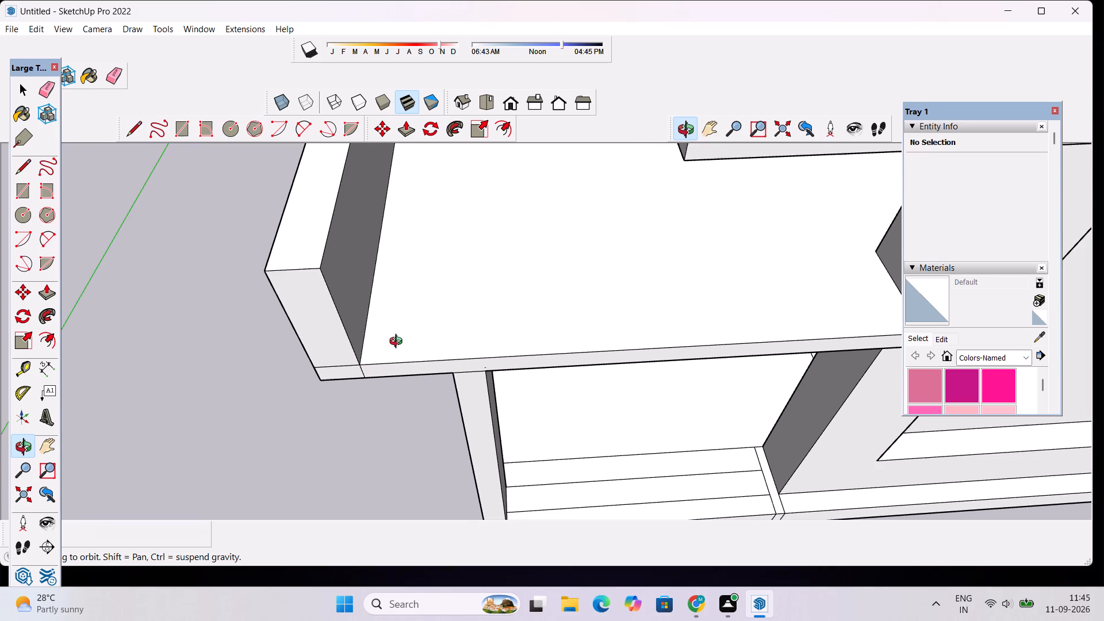
{"action": "scroll", "coordinate": [398, 343], "scroll_direction": "down", "scroll_amount": 1}
{"action": "key", "text": "l"}
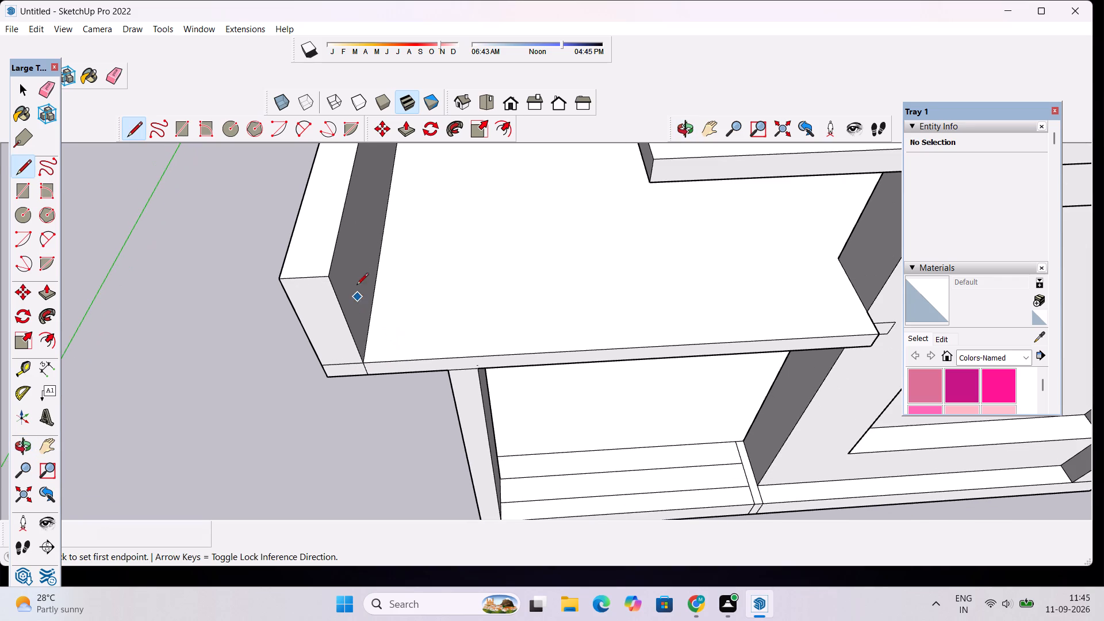
{"action": "left_click", "coordinate": [329, 278]}
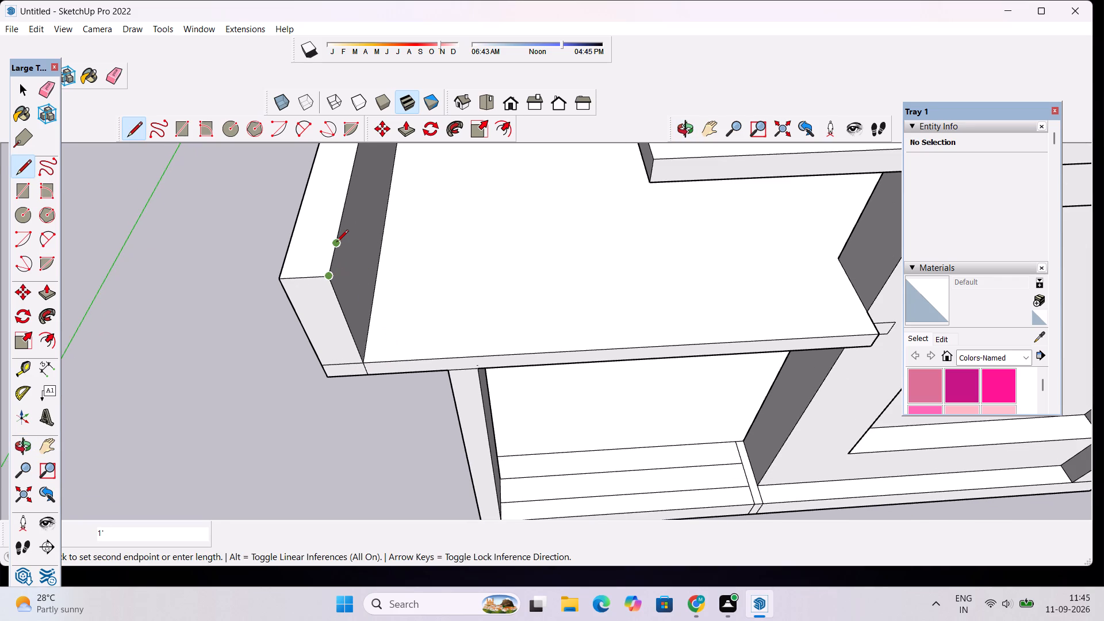
{"action": "left_click", "coordinate": [336, 243]}
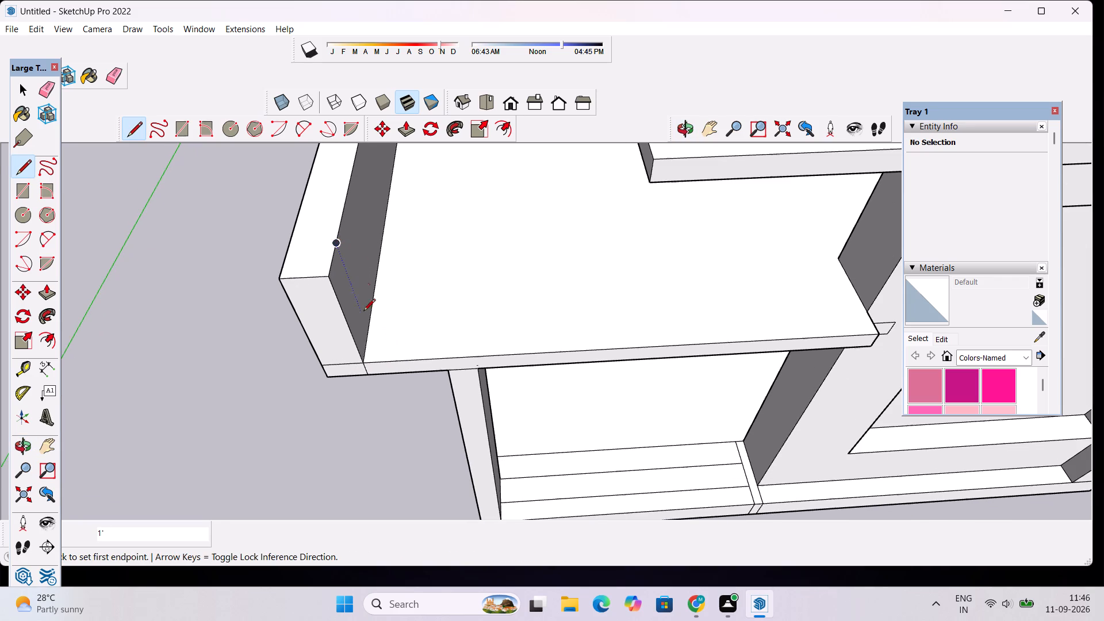
{"action": "left_click", "coordinate": [335, 244]}
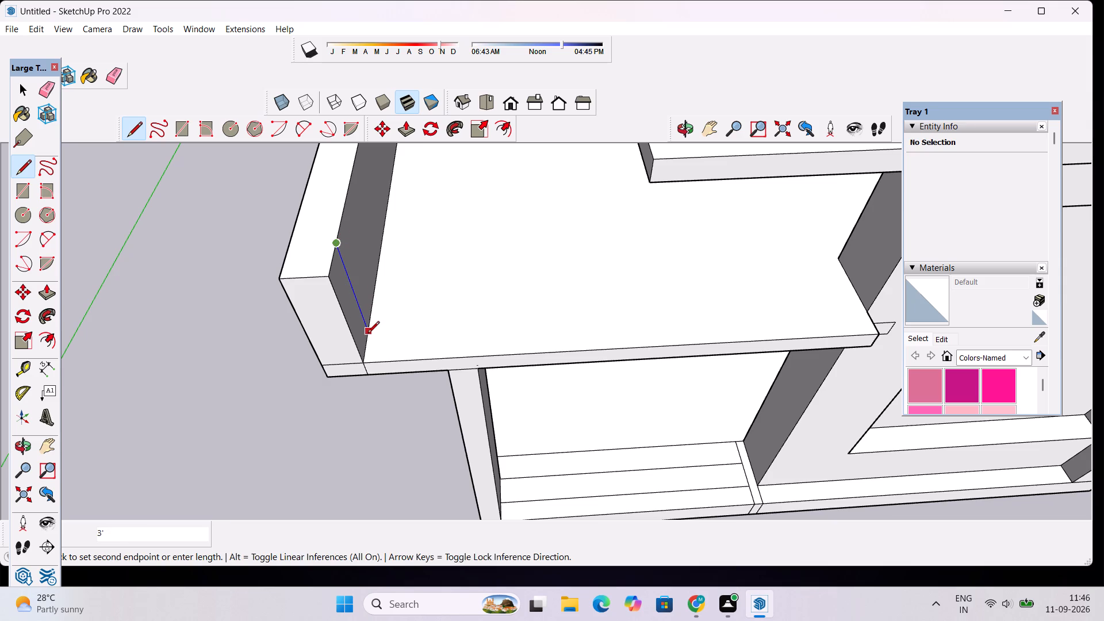
{"action": "left_click", "coordinate": [367, 334]}
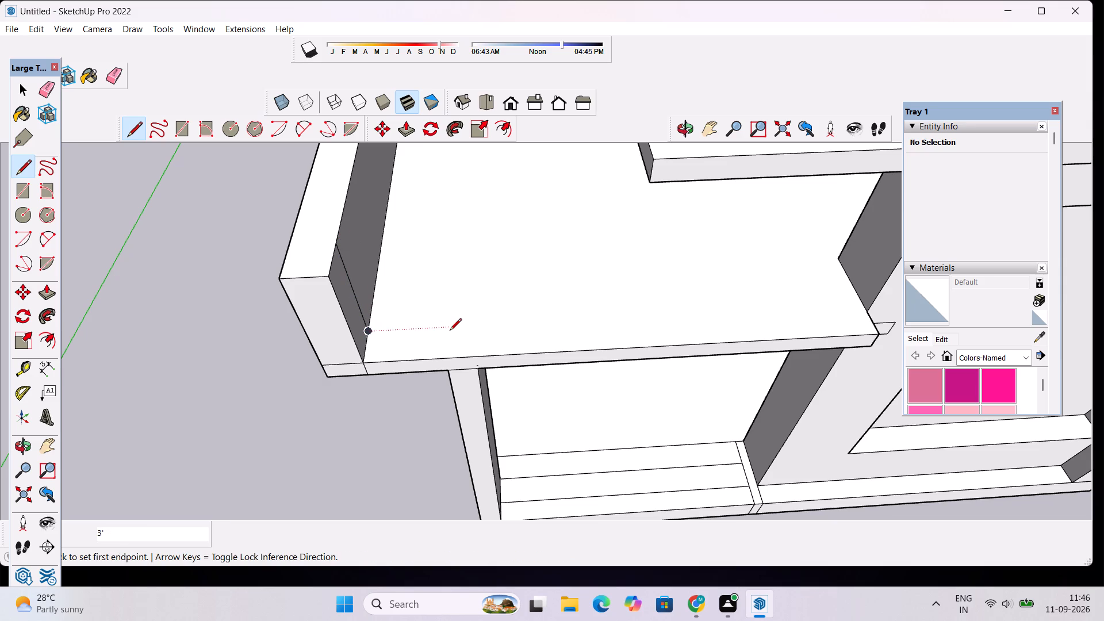
{"action": "left_click", "coordinate": [367, 334]}
Draw a line about 12' 11 1/2" across the roof slab from the parapet's 3' line to the opposite wall corner.
{"action": "scroll", "coordinate": [460, 335], "scroll_direction": "down", "scroll_amount": 5}
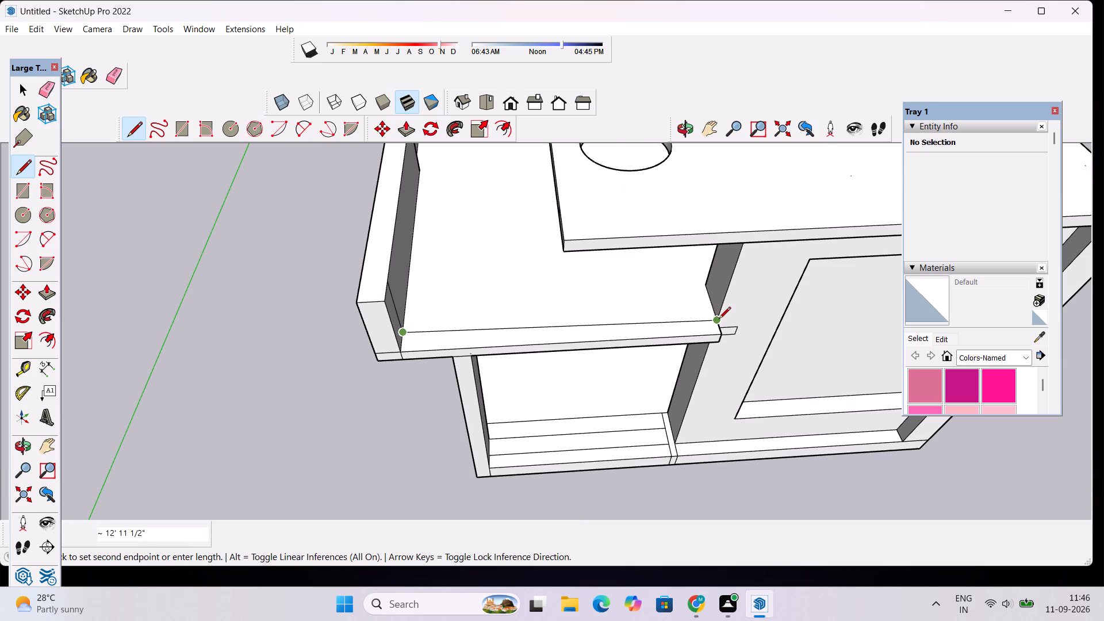
{"action": "scroll", "coordinate": [720, 316], "scroll_direction": "up", "scroll_amount": 3}
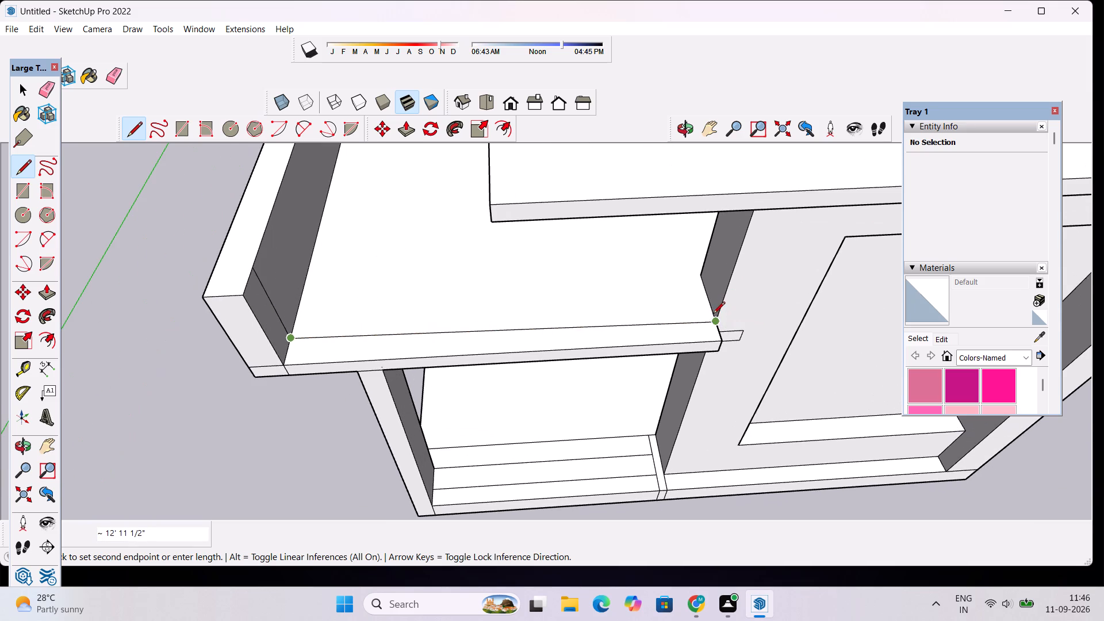
{"action": "scroll", "coordinate": [712, 320], "scroll_direction": "up", "scroll_amount": 4}
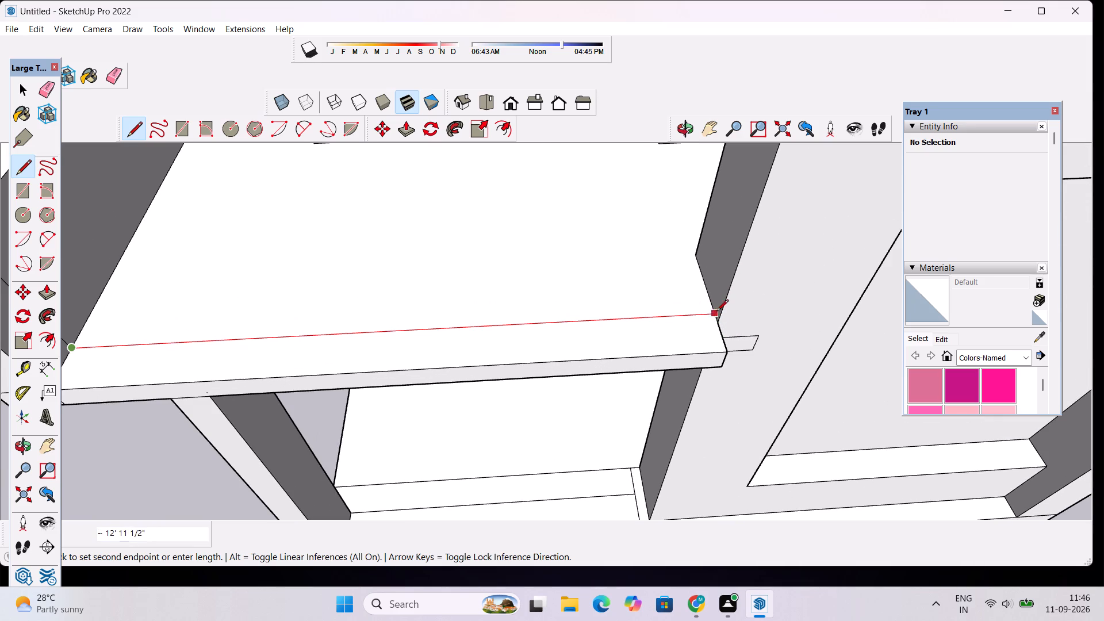
{"action": "left_click", "coordinate": [713, 313]}
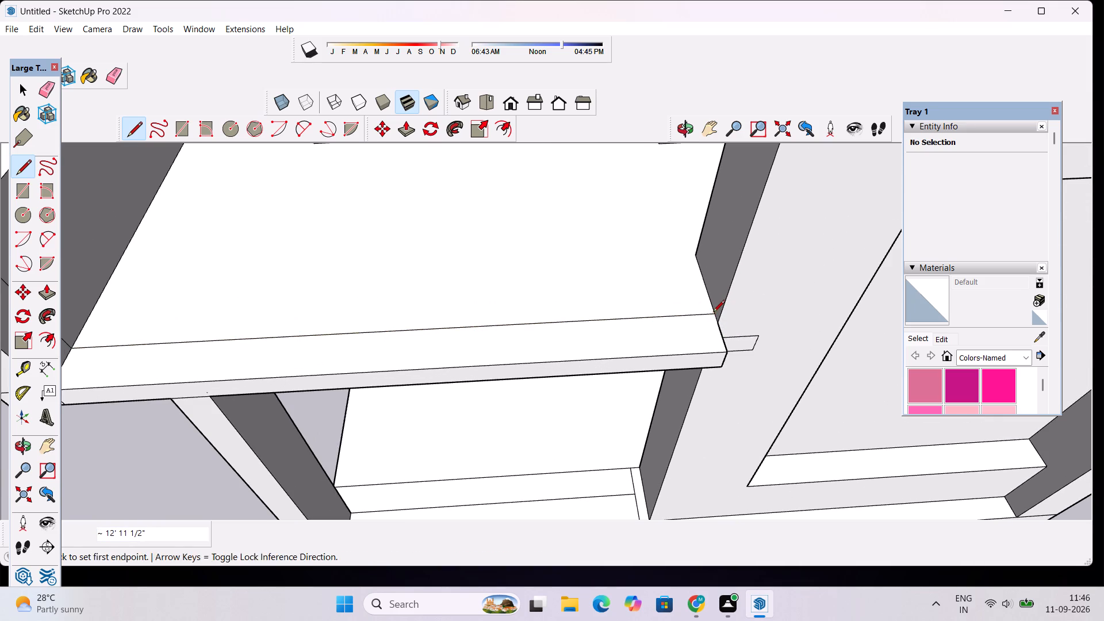
{"action": "key", "text": "space"}
Push/pull the 1' strip along the roof slab's front edge up 3', level with the top of the side parapet.
{"action": "scroll", "coordinate": [713, 313], "scroll_direction": "down", "scroll_amount": 4}
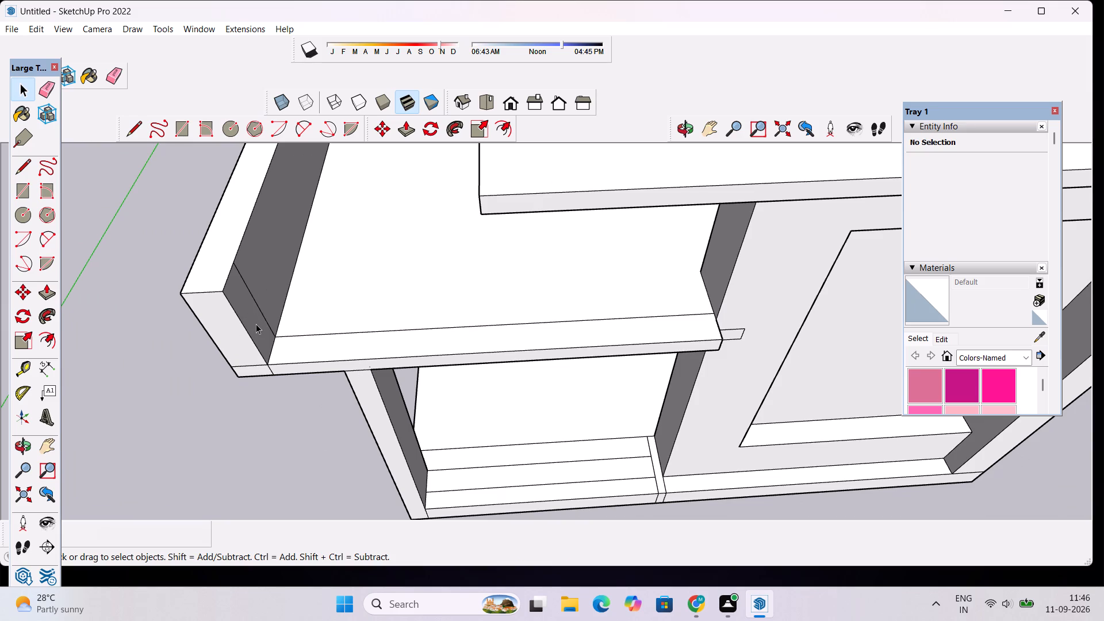
{"action": "scroll", "coordinate": [243, 327], "scroll_direction": "up", "scroll_amount": 3}
{"action": "scroll", "coordinate": [243, 327], "scroll_direction": "down", "scroll_amount": 5}
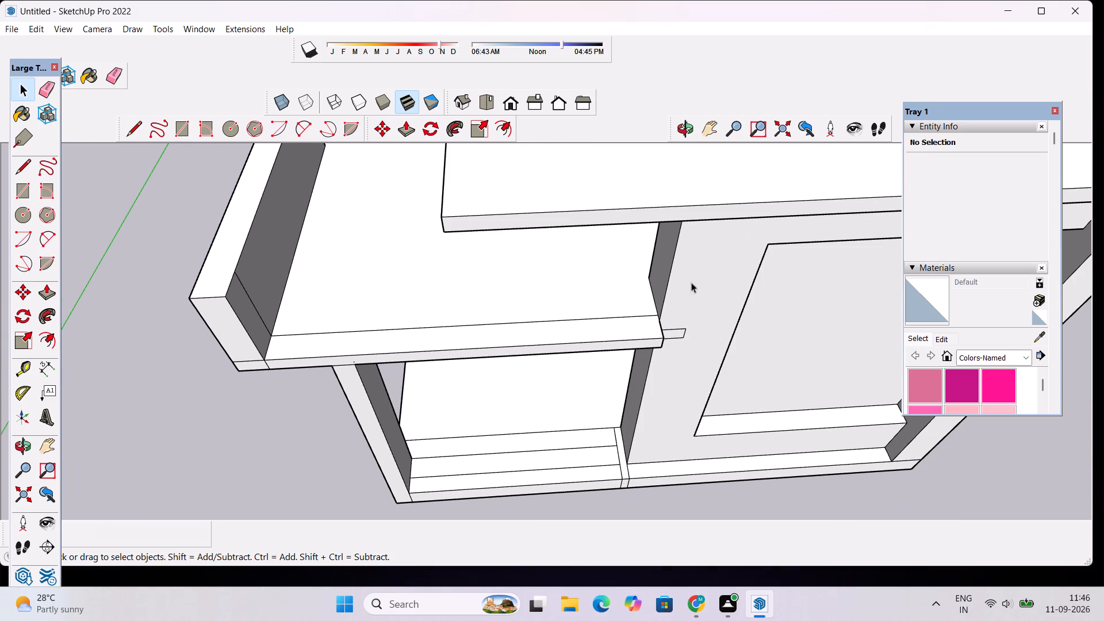
{"action": "left_click", "coordinate": [683, 129]}
{"action": "left_click_drag", "start_coordinate": [649, 342], "coordinate": [644, 291]}
{"action": "scroll", "coordinate": [642, 292], "scroll_direction": "down", "scroll_amount": 10}
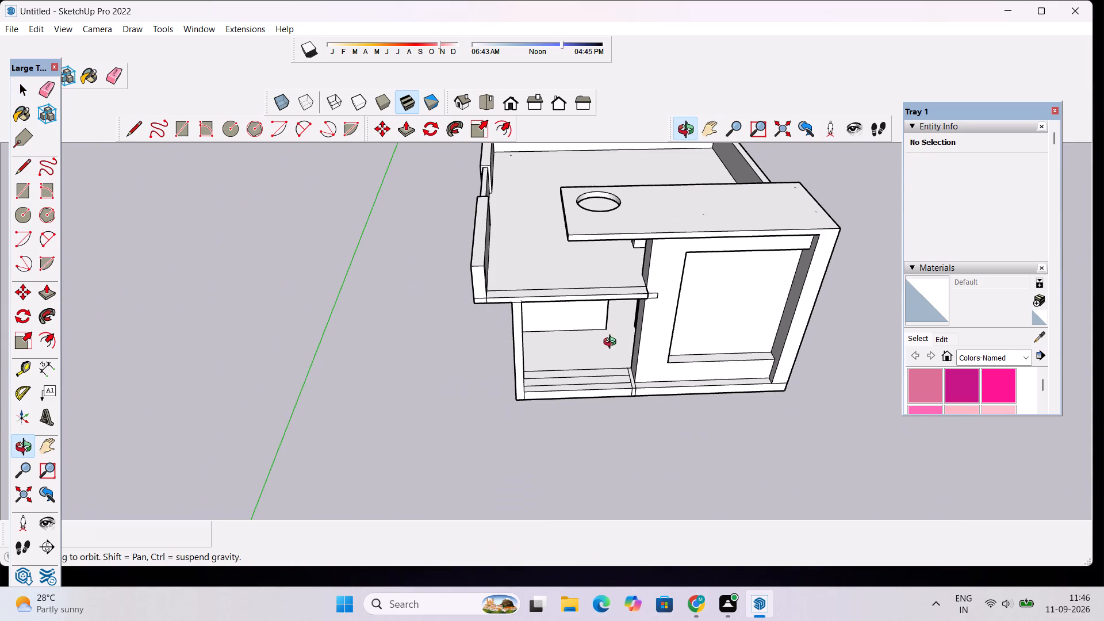
{"action": "left_click_drag", "start_coordinate": [609, 345], "coordinate": [600, 282]}
{"action": "scroll", "coordinate": [593, 244], "scroll_direction": "up", "scroll_amount": 6}
{"action": "scroll", "coordinate": [646, 285], "scroll_direction": "down", "scroll_amount": 4}
{"action": "scroll", "coordinate": [641, 292], "scroll_direction": "up", "scroll_amount": 3}
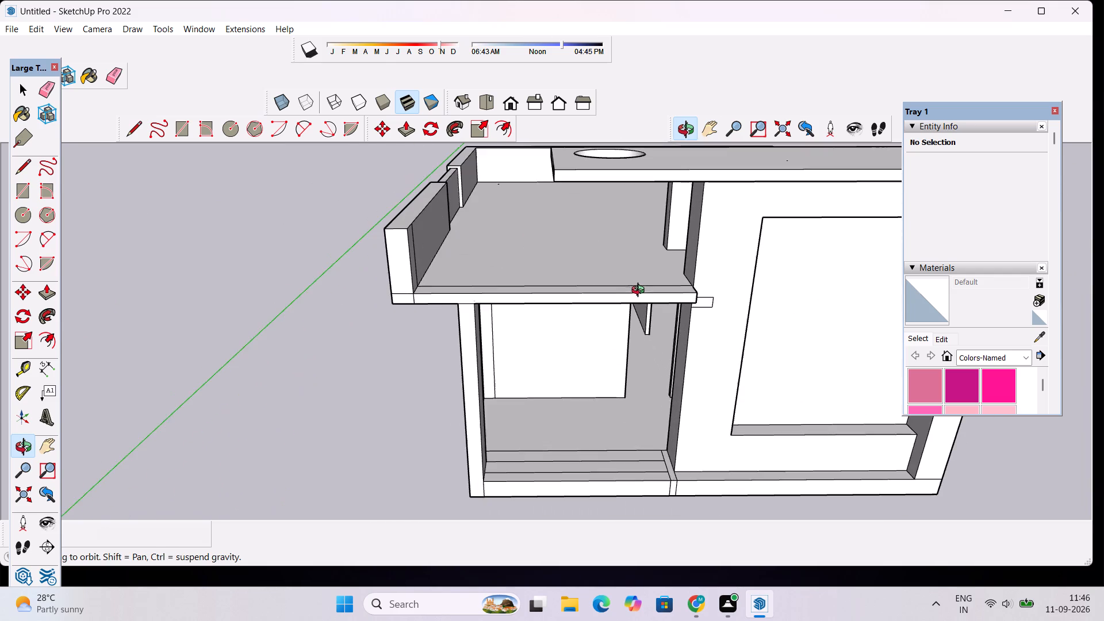
{"action": "left_click_drag", "start_coordinate": [638, 290], "coordinate": [641, 319]}
{"action": "scroll", "coordinate": [568, 311], "scroll_direction": "up", "scroll_amount": 2}
{"action": "key", "text": "space"}
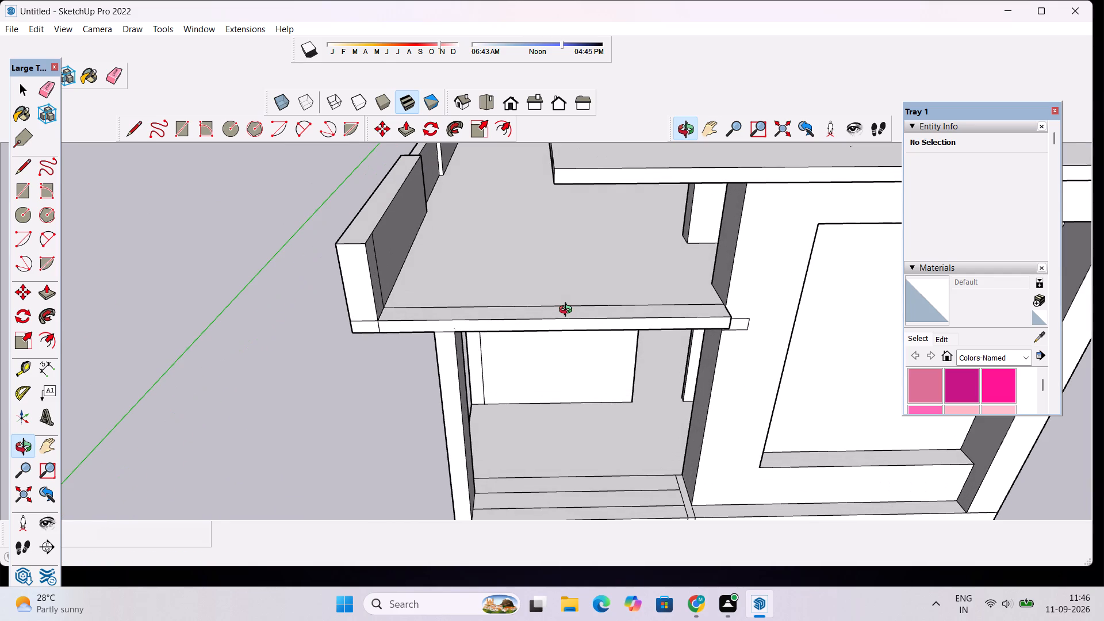
{"action": "type", "text": "p"}
{"action": "left_click", "coordinate": [566, 306]}
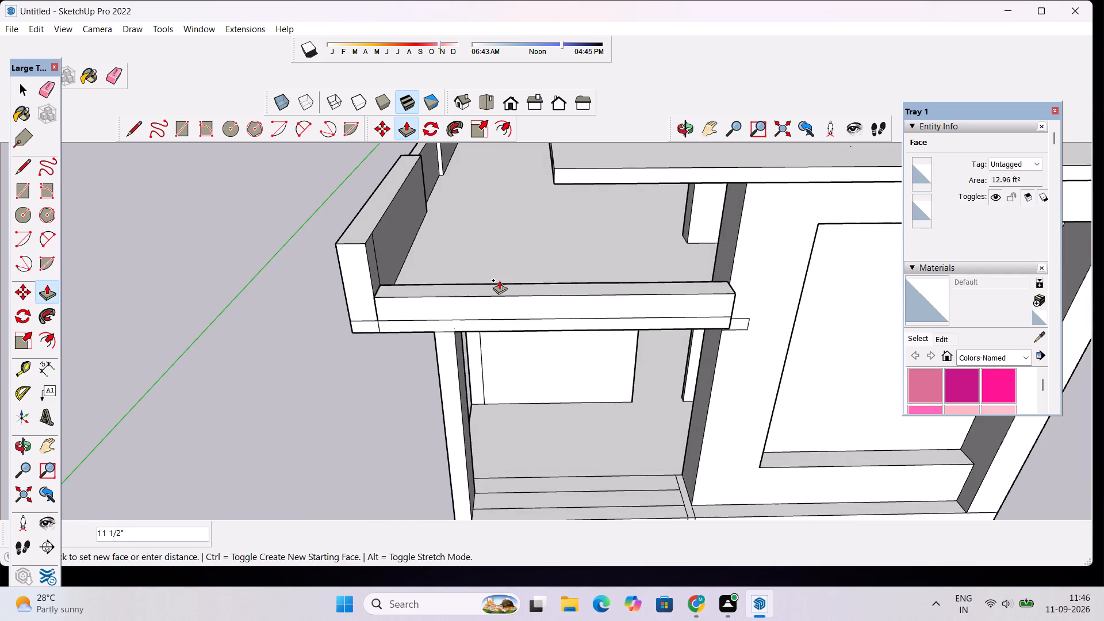
{"action": "left_click", "coordinate": [363, 245]}
{"action": "scroll", "coordinate": [553, 252], "scroll_direction": "down", "scroll_amount": 2}
{"action": "key", "text": "space"}
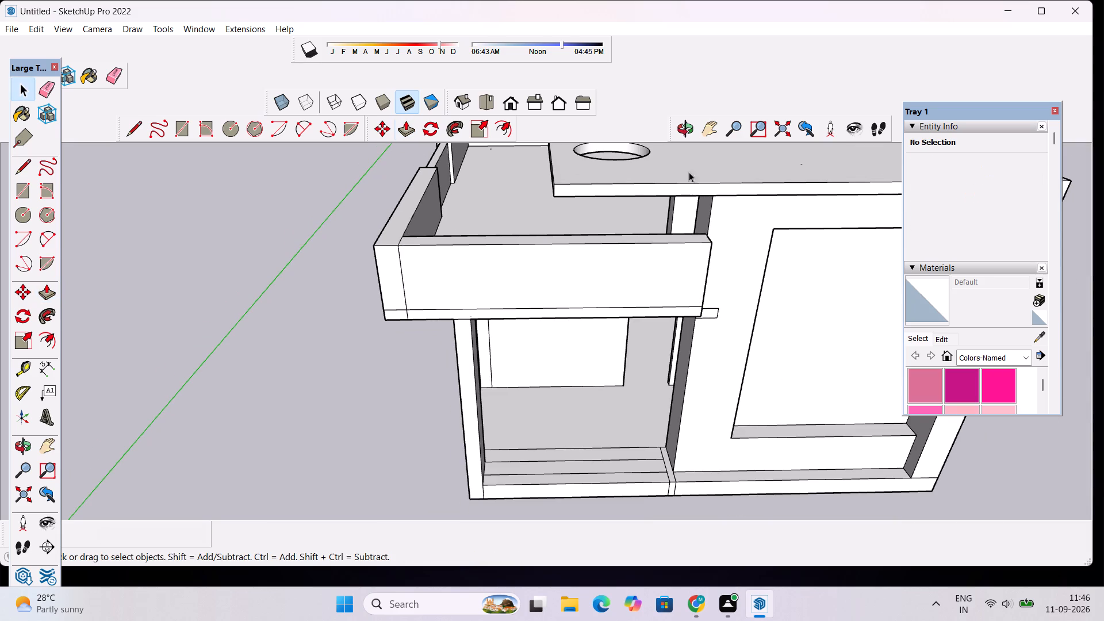
Draw a vertical 3' line down the outer face of the front parapet from the midpoint of its top edge.
{"action": "left_click", "coordinate": [703, 135]}
{"action": "left_click", "coordinate": [674, 281]}
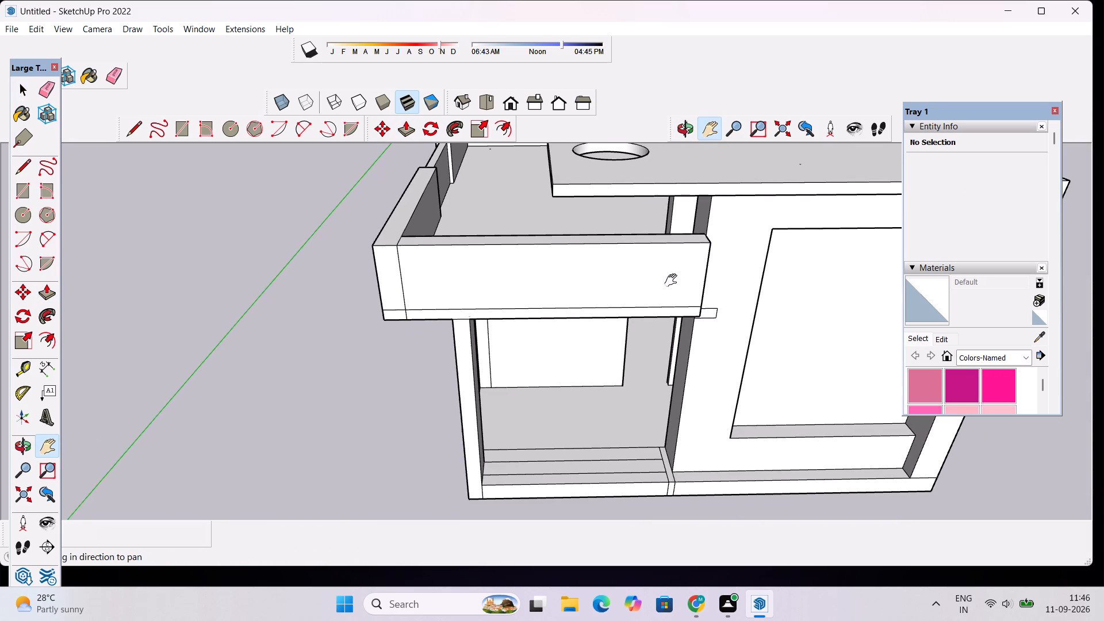
{"action": "left_click_drag", "start_coordinate": [616, 274], "coordinate": [603, 323]}
{"action": "scroll", "coordinate": [594, 312], "scroll_direction": "up", "scroll_amount": 3}
{"action": "left_click_drag", "start_coordinate": [564, 344], "coordinate": [561, 327]}
{"action": "scroll", "coordinate": [555, 270], "scroll_direction": "up", "scroll_amount": 2}
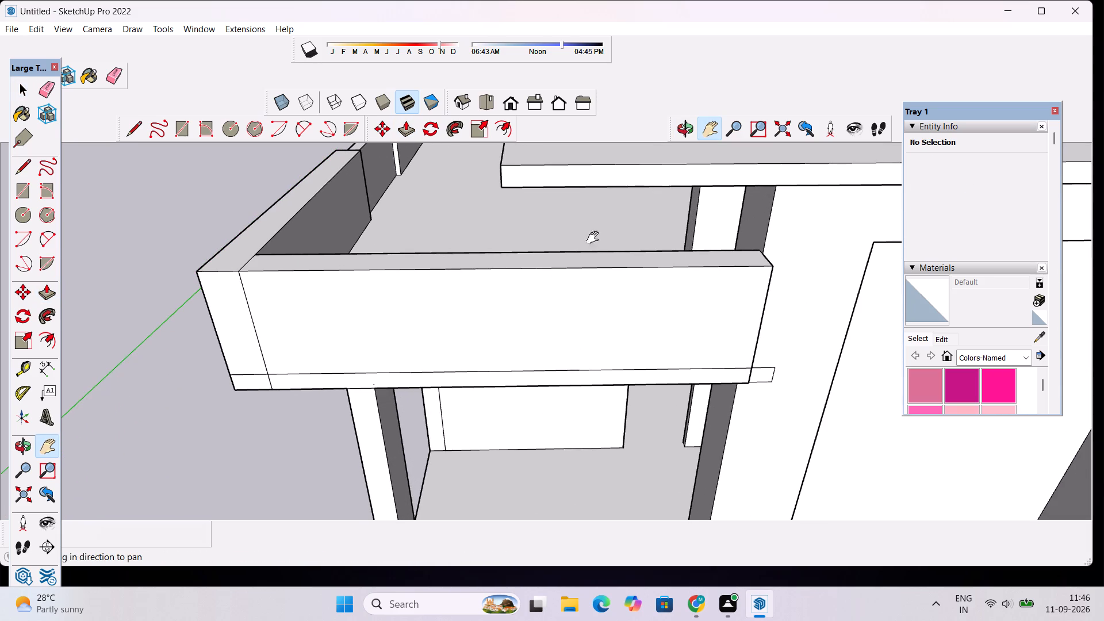
{"action": "left_click", "coordinate": [688, 128]}
{"action": "scroll", "coordinate": [645, 233], "scroll_direction": "down", "scroll_amount": 1}
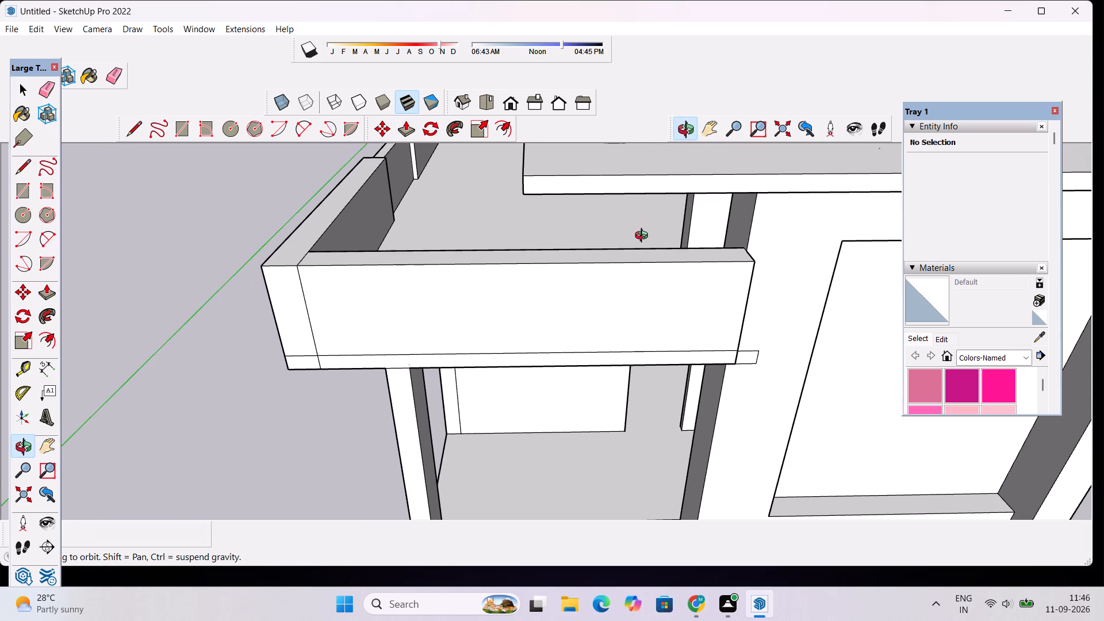
{"action": "scroll", "coordinate": [566, 285], "scroll_direction": "down", "scroll_amount": 3}
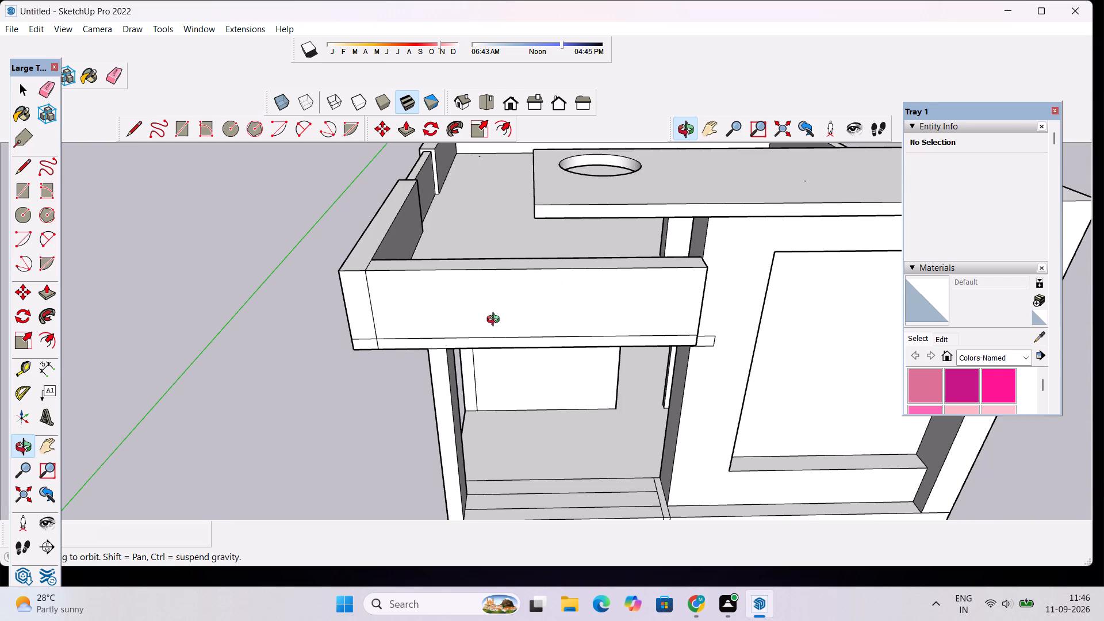
{"action": "scroll", "coordinate": [496, 321], "scroll_direction": "up", "scroll_amount": 3}
{"action": "left_click_drag", "start_coordinate": [490, 325], "coordinate": [499, 325]}
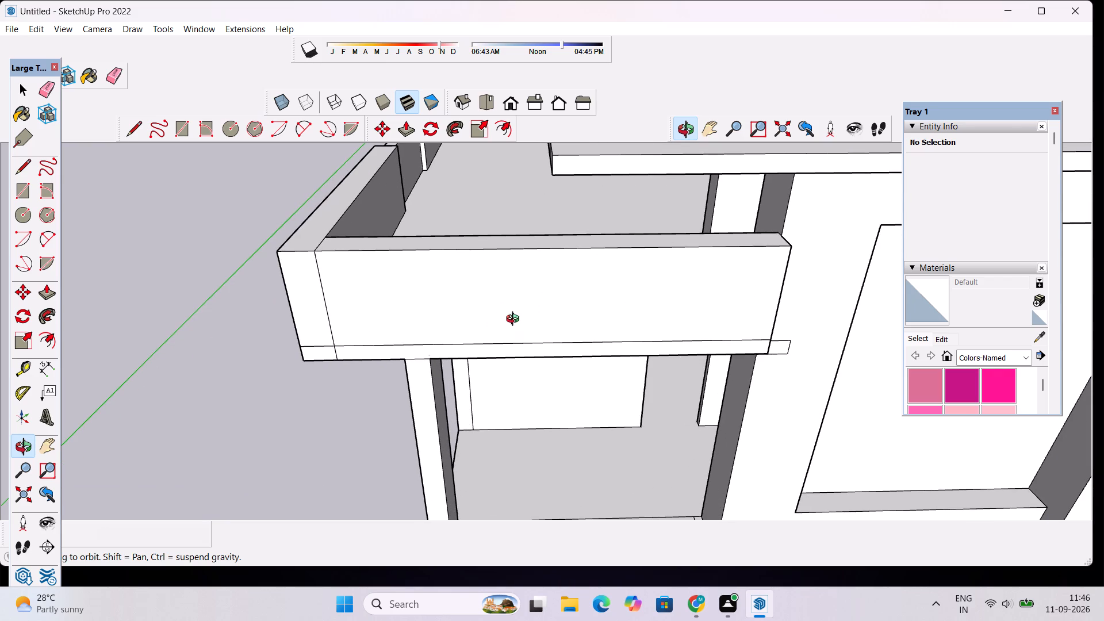
{"action": "key", "text": "l"}
{"action": "left_click", "coordinate": [319, 256]}
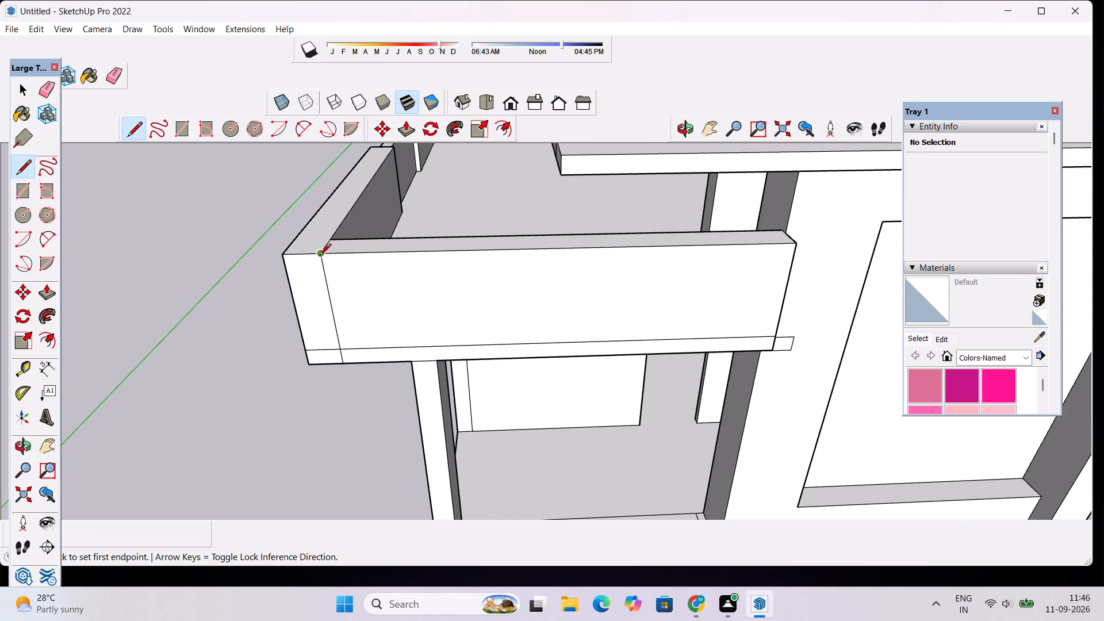
{"action": "key", "text": "space"}
{"action": "key", "text": "l"}
{"action": "left_click", "coordinate": [565, 248]}
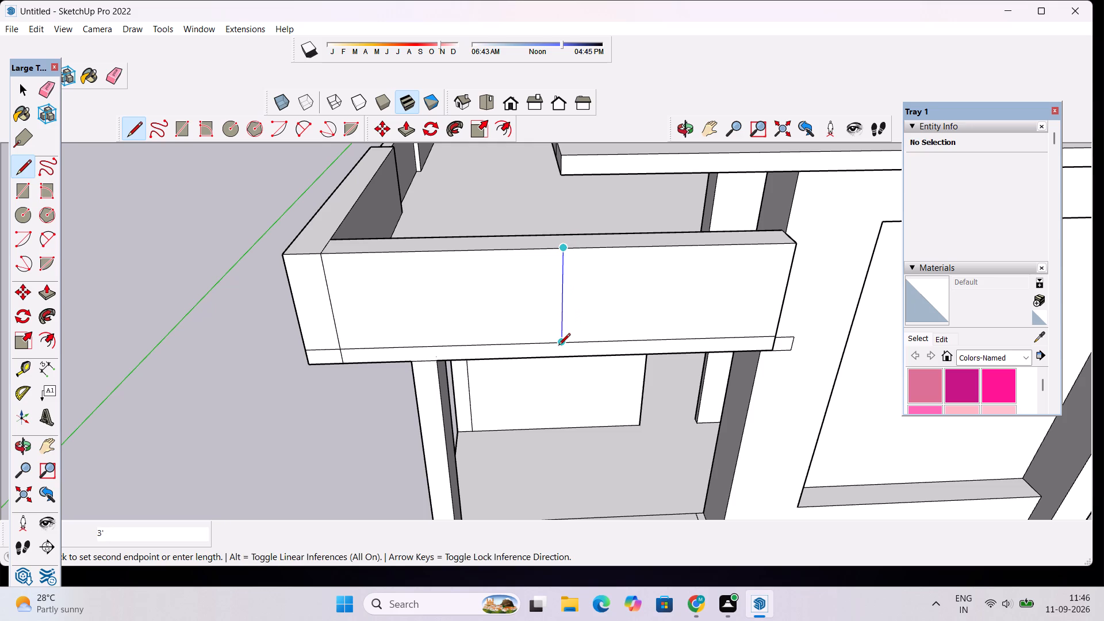
{"action": "left_click", "coordinate": [558, 346]}
Draw a 1' line across the front parapet's top from the upper end of the midpoint line to the inner edge.
{"action": "left_click", "coordinate": [562, 248]}
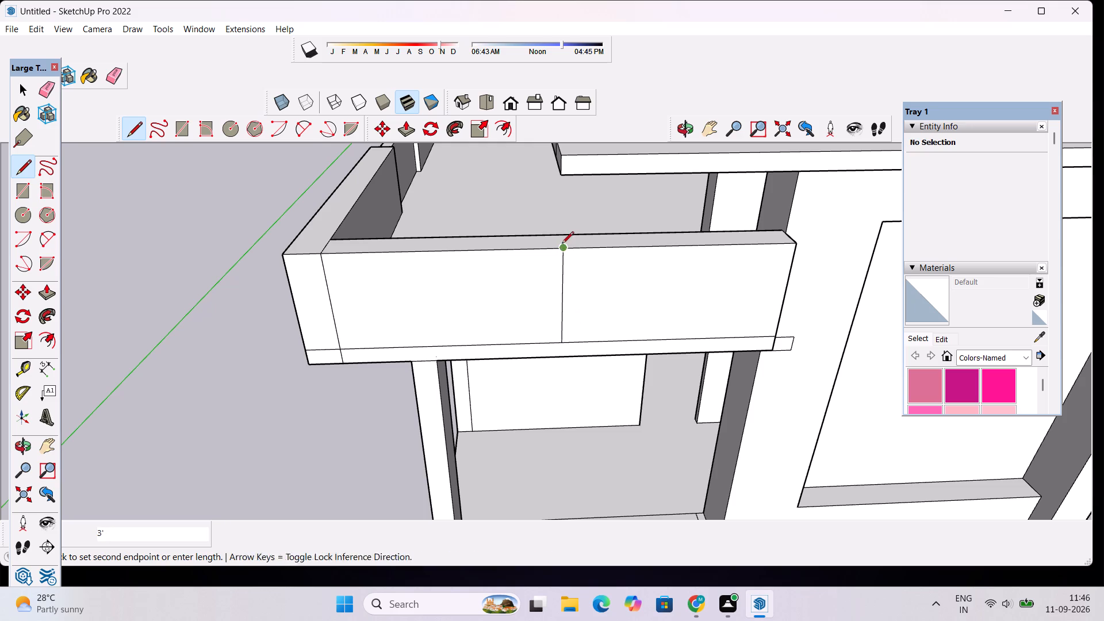
{"action": "scroll", "coordinate": [558, 236], "scroll_direction": "up", "scroll_amount": 9}
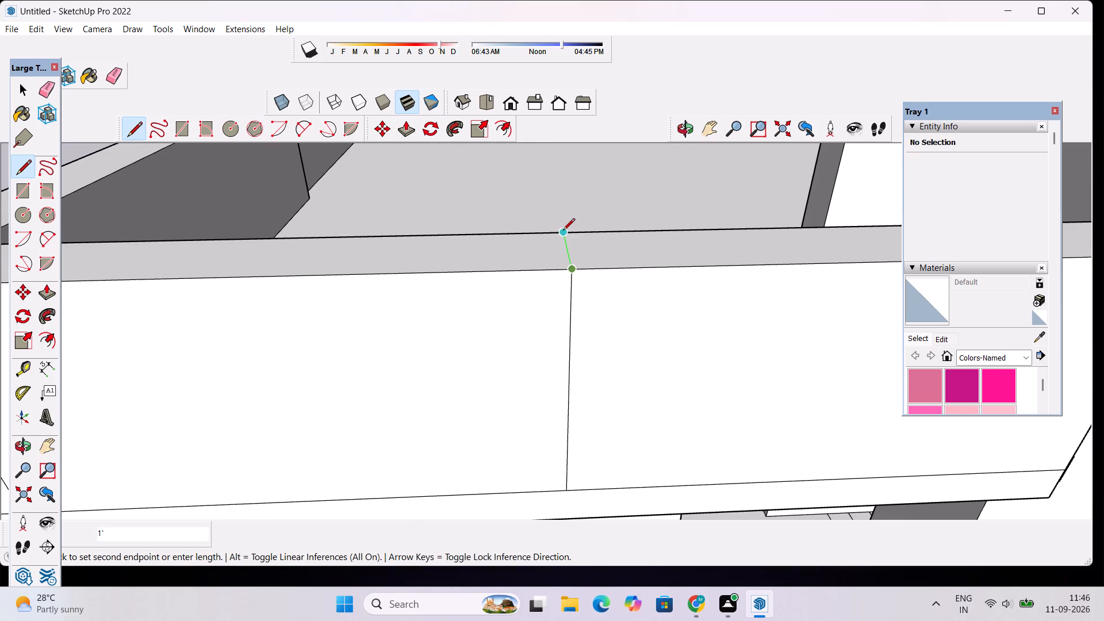
{"action": "left_click", "coordinate": [563, 231]}
Draw a vertical line down the front parapet's inner face from the 1' top line's inner end to the slab.
{"action": "left_click", "coordinate": [683, 131]}
{"action": "left_click_drag", "start_coordinate": [706, 186], "coordinate": [663, 217]}
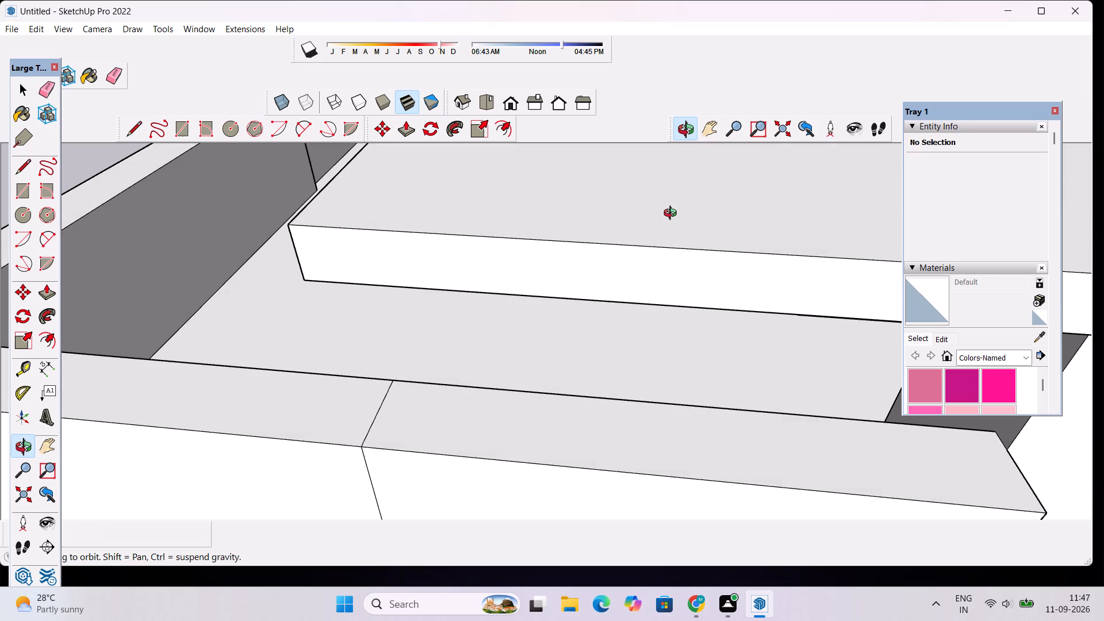
{"action": "scroll", "coordinate": [673, 214], "scroll_direction": "down", "scroll_amount": 1}
{"action": "scroll", "coordinate": [673, 214], "scroll_direction": "up", "scroll_amount": 1}
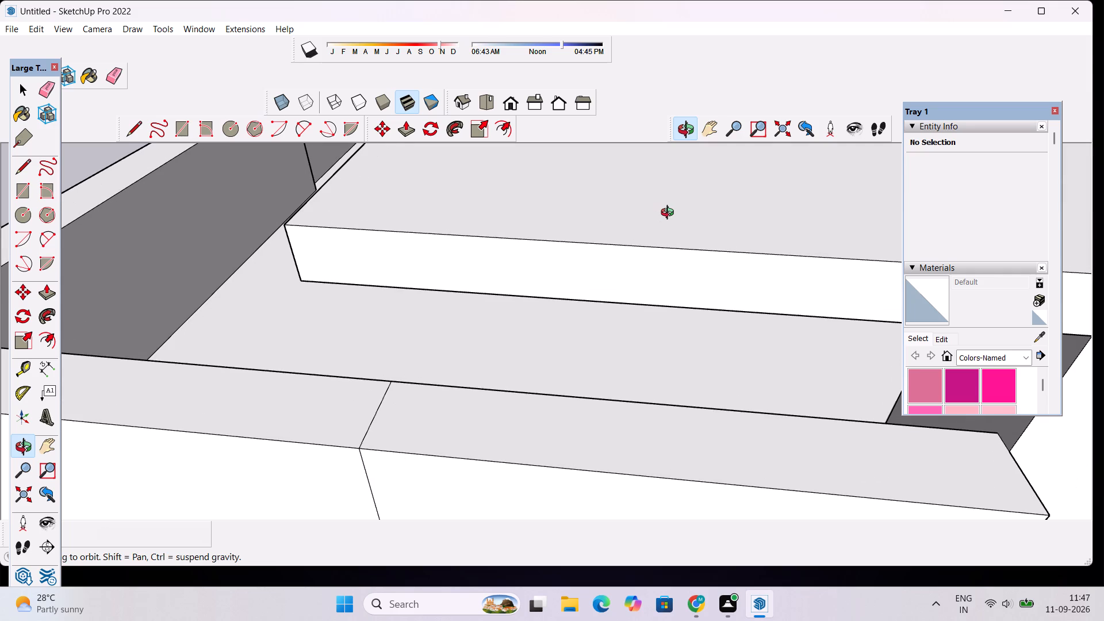
{"action": "scroll", "coordinate": [670, 214], "scroll_direction": "down", "scroll_amount": 1}
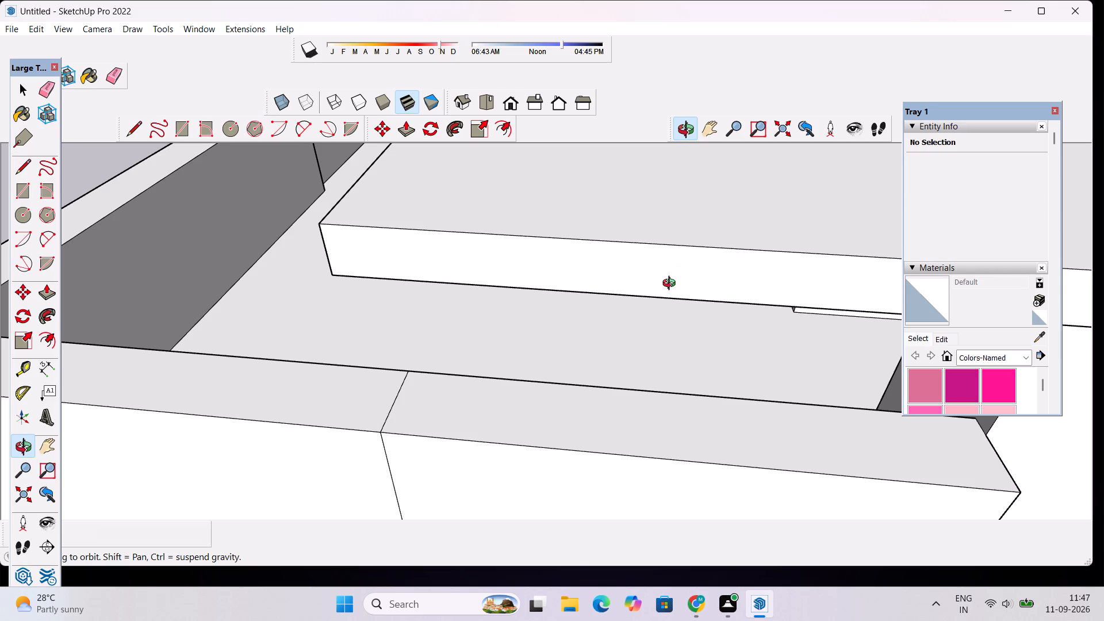
{"action": "scroll", "coordinate": [680, 278], "scroll_direction": "down", "scroll_amount": 9}
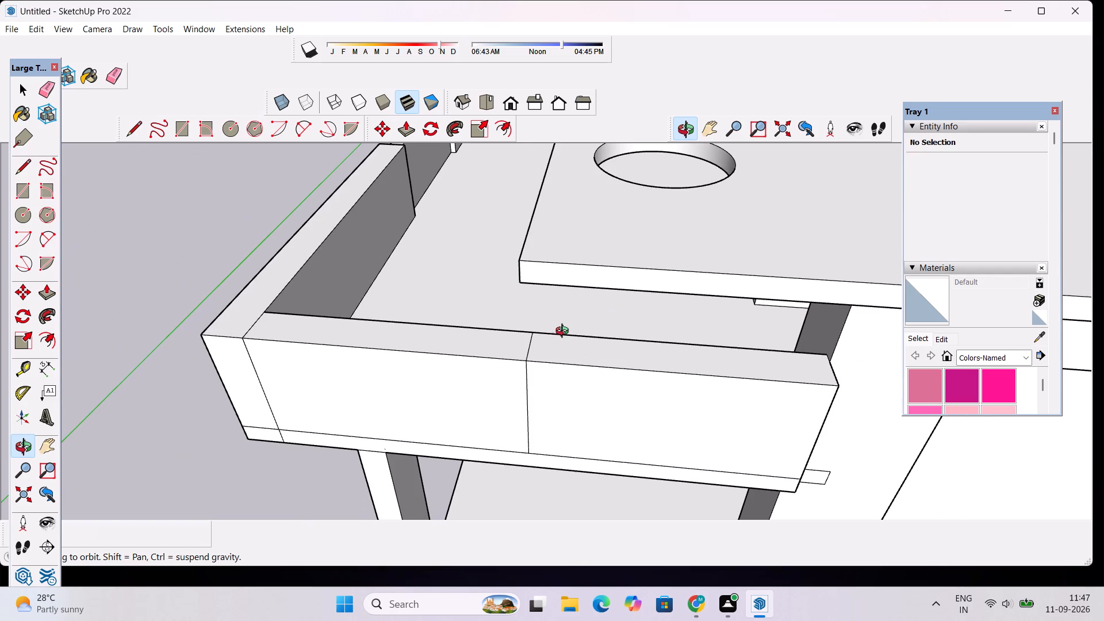
{"action": "left_click_drag", "start_coordinate": [439, 355], "coordinate": [966, 385]}
{"action": "scroll", "coordinate": [626, 268], "scroll_direction": "up", "scroll_amount": 1}
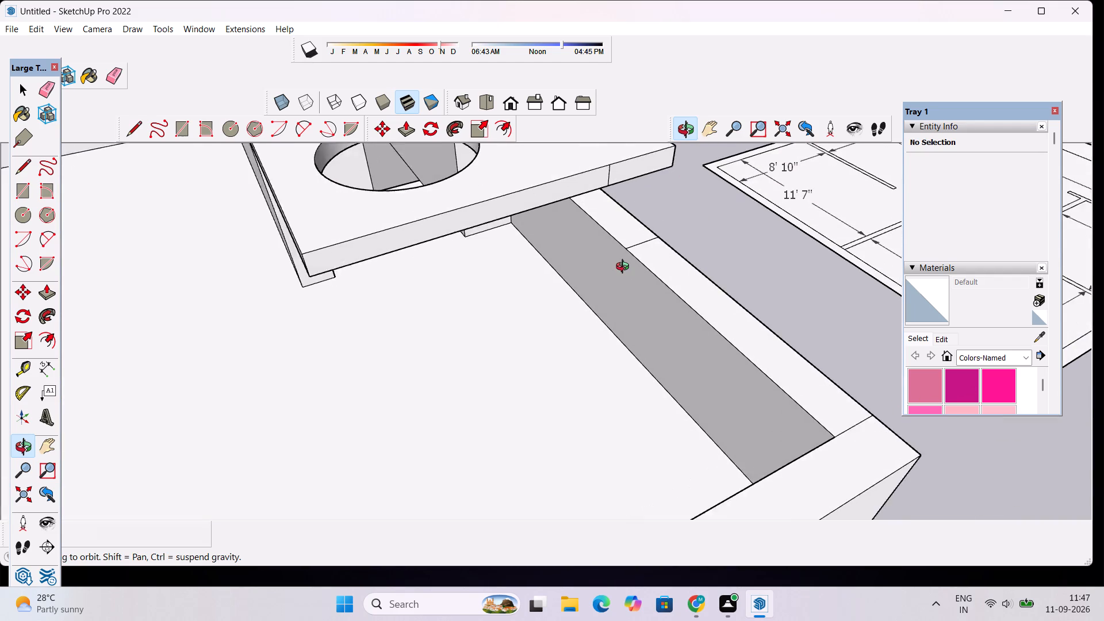
{"action": "scroll", "coordinate": [625, 268], "scroll_direction": "up", "scroll_amount": 1}
{"action": "key", "text": "l"}
{"action": "left_click", "coordinate": [622, 250]}
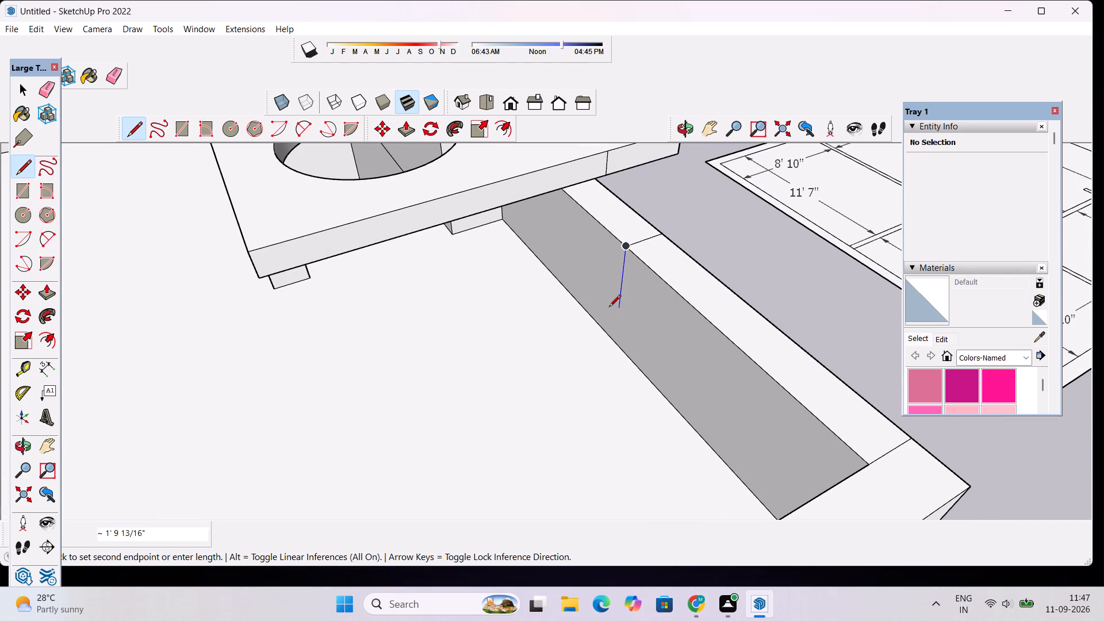
{"action": "left_click", "coordinate": [613, 345]}
{"action": "key", "text": "space"}
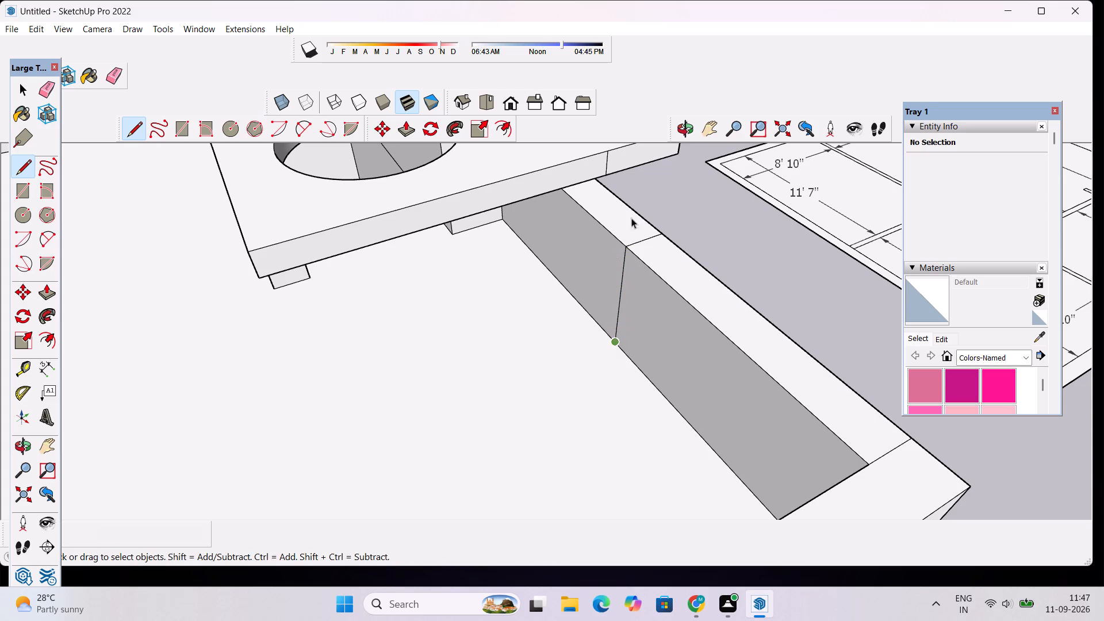
Examine the divided front parapet and its corner with the side parapet from around the roof.
{"action": "left_click", "coordinate": [686, 135]}
{"action": "left_click_drag", "start_coordinate": [737, 312], "coordinate": [625, 317]}
{"action": "scroll", "coordinate": [595, 317], "scroll_direction": "down", "scroll_amount": 4}
{"action": "left_click_drag", "start_coordinate": [730, 363], "coordinate": [668, 358]}
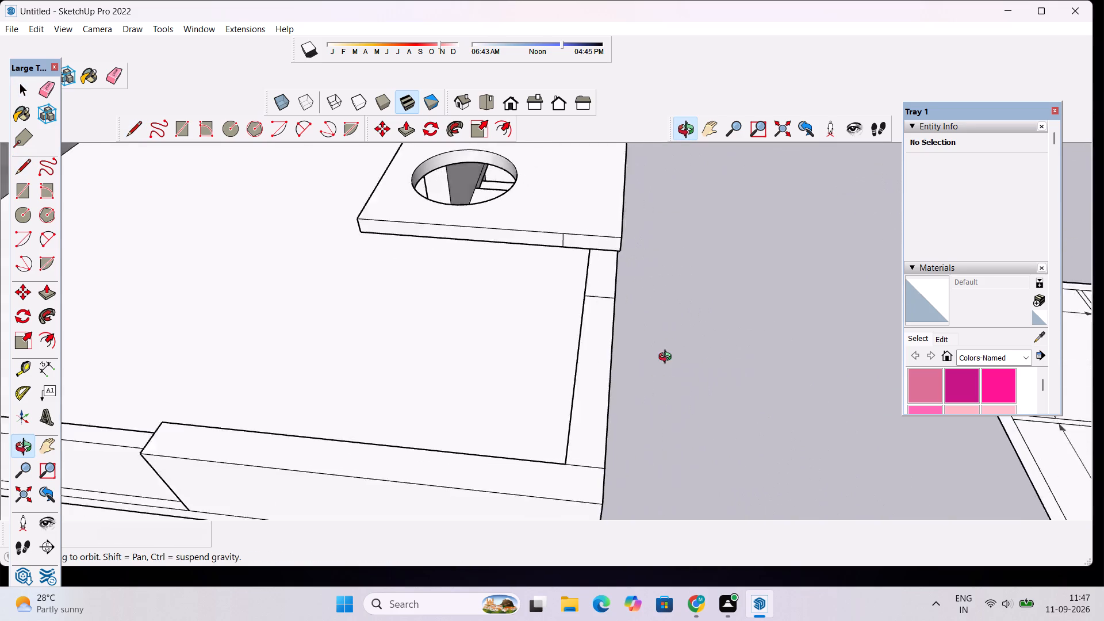
{"action": "left_click_drag", "start_coordinate": [668, 358], "coordinate": [659, 357]}
{"action": "scroll", "coordinate": [678, 382], "scroll_direction": "down", "scroll_amount": 2}
{"action": "left_click_drag", "start_coordinate": [662, 387], "coordinate": [636, 386]}
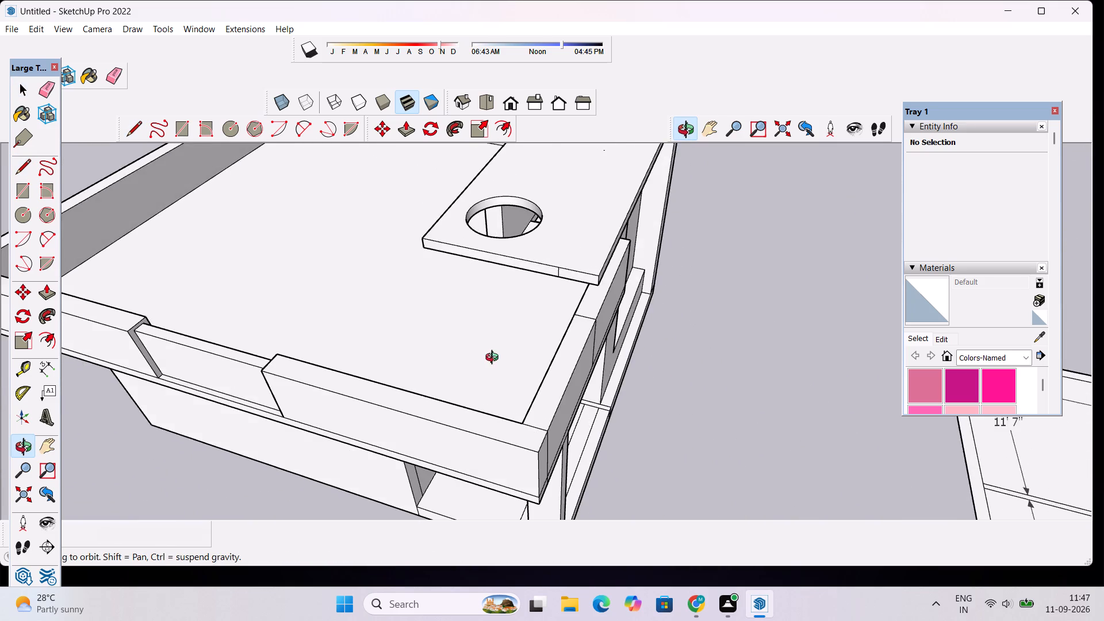